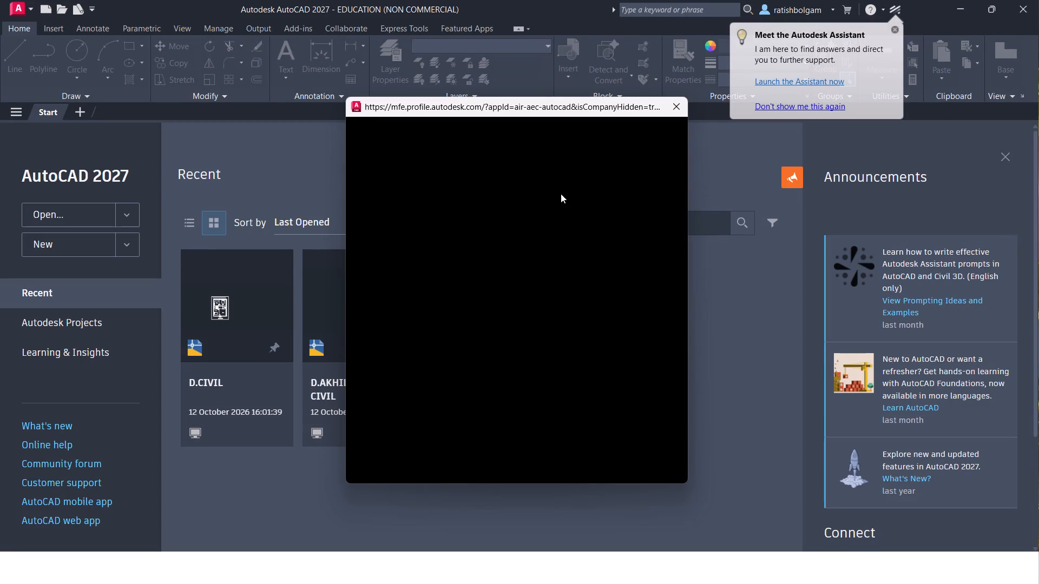
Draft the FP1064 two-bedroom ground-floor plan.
Dismiss the blank web pop-up window and the Autodesk Assistant notification.
click(680, 109)
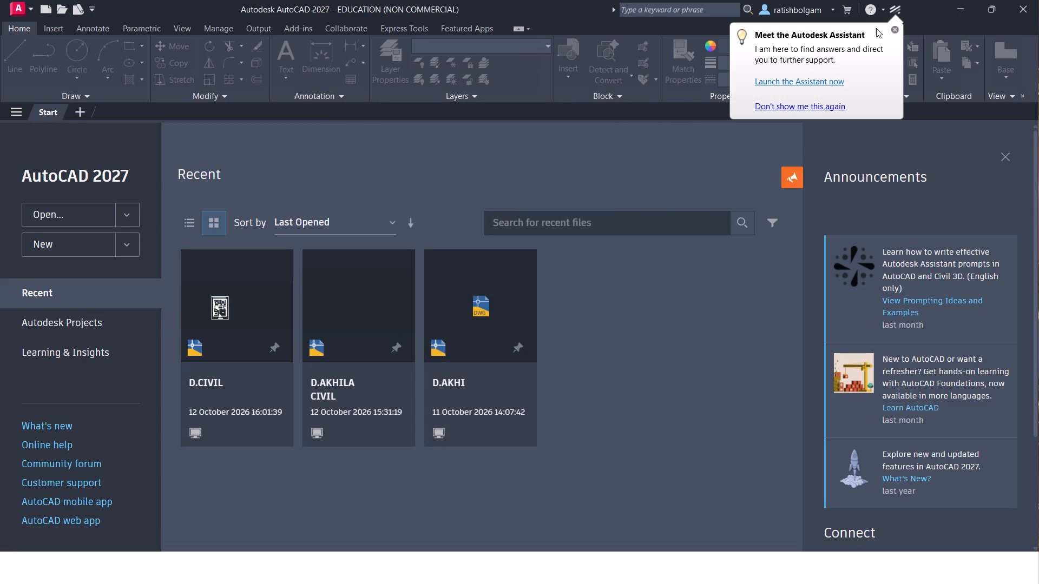
click(898, 26)
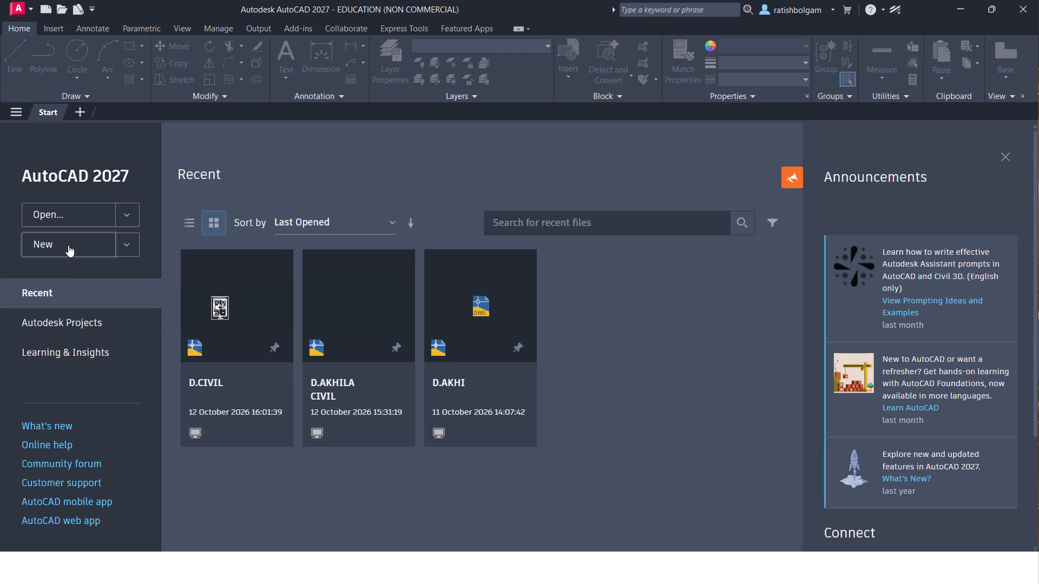
Create a new blank drawing from the start page.
double_click(68, 245)
click(129, 245)
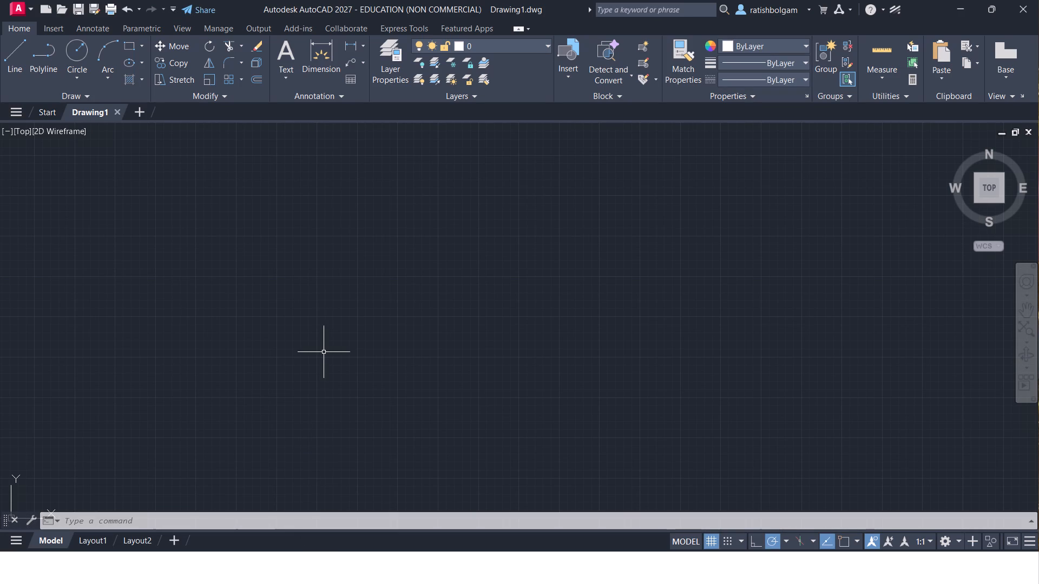
Configure the drawing units to Architectural length with 0'-0" precision and an insertion scale of Inches.
text(un)
key(i)
text(ts)
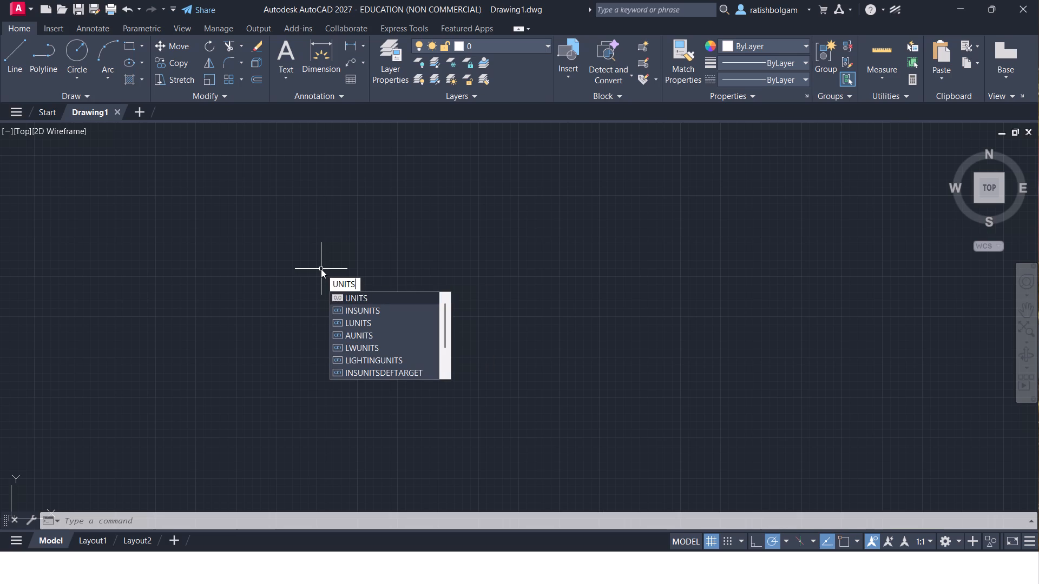
key(Return)
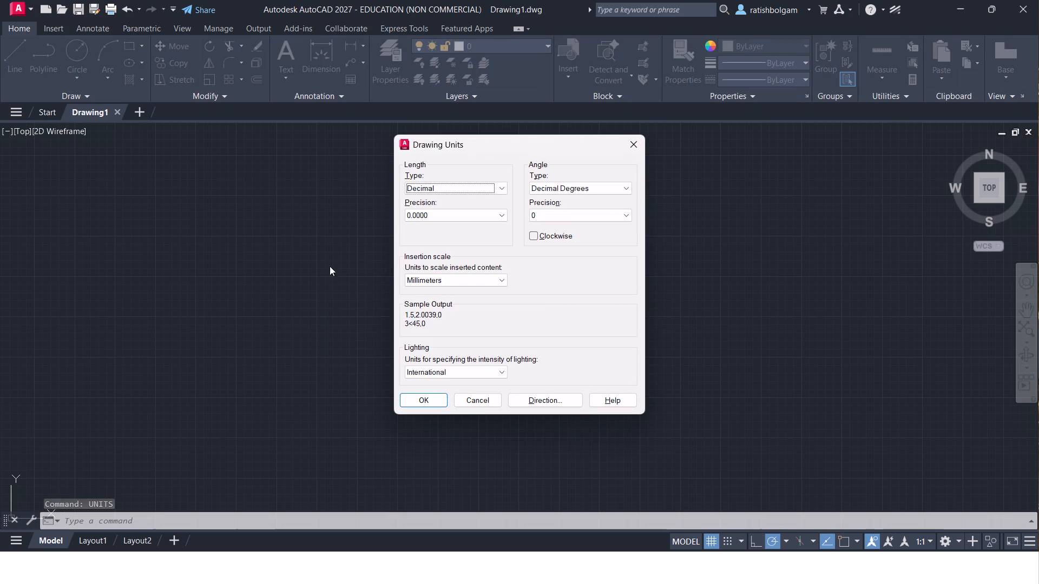
click(504, 185)
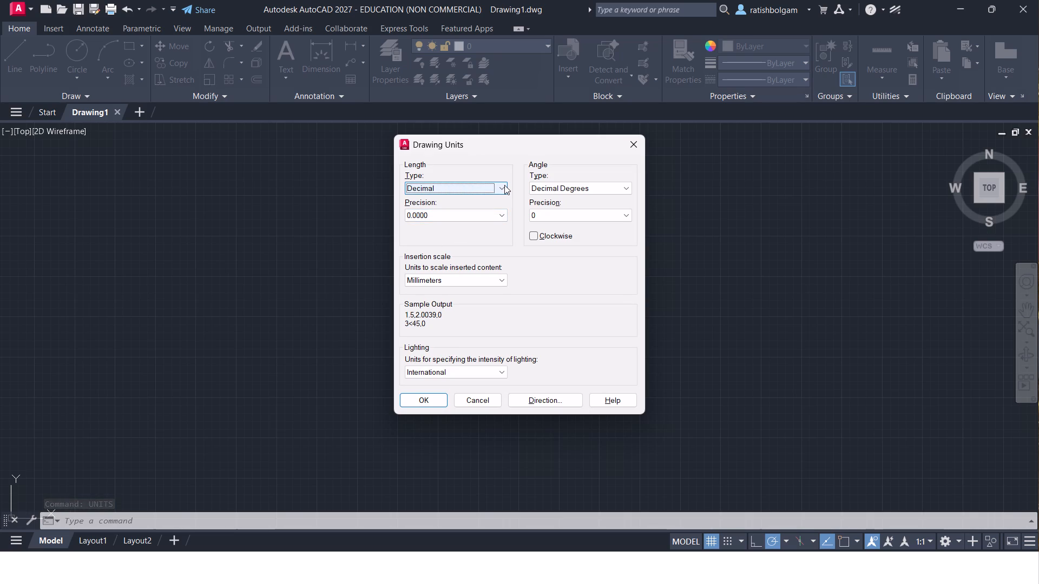
click(479, 196)
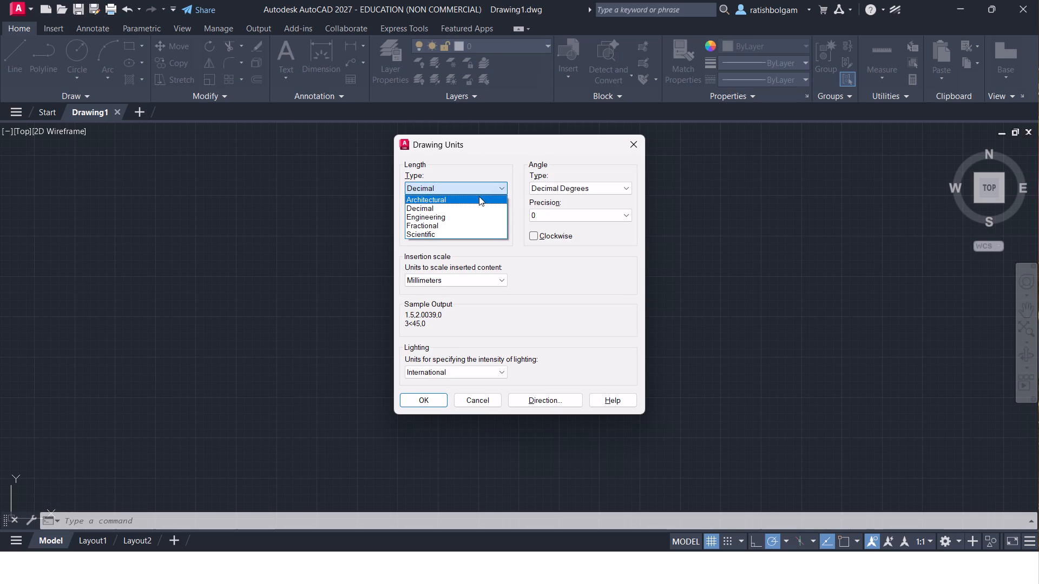
click(486, 211)
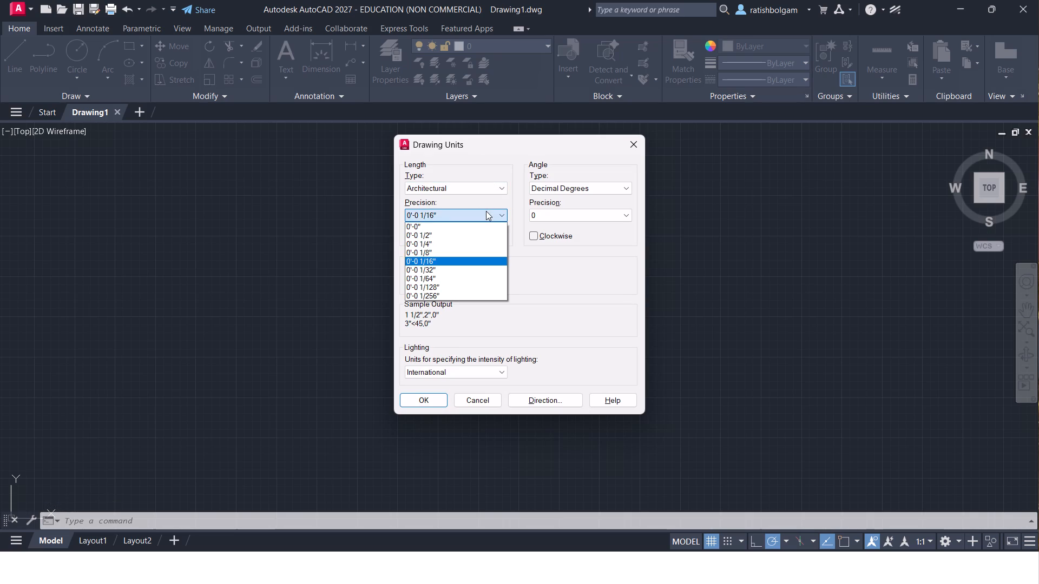
click(484, 223)
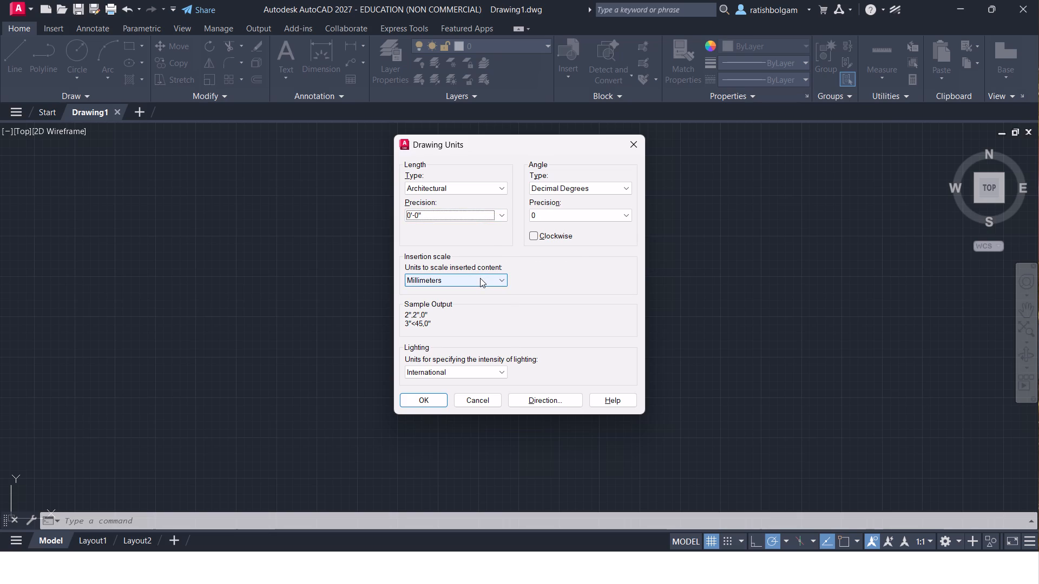
click(480, 278)
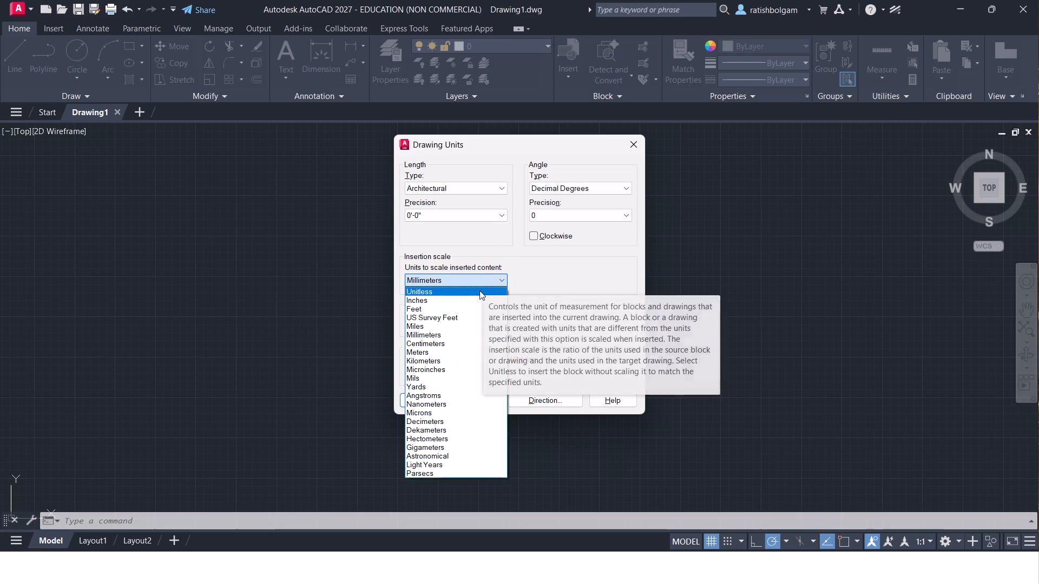
click(479, 297)
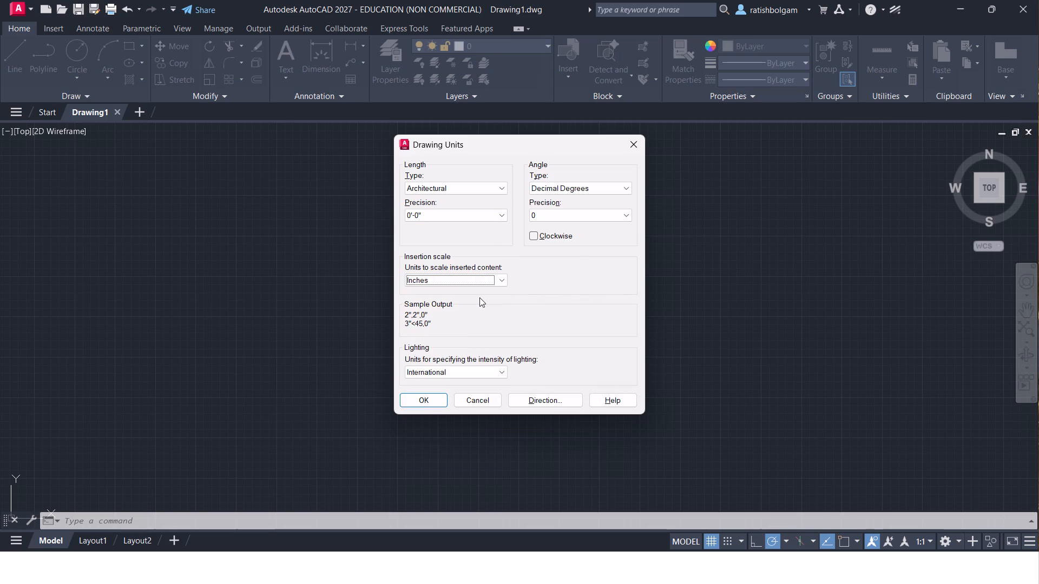
click(424, 399)
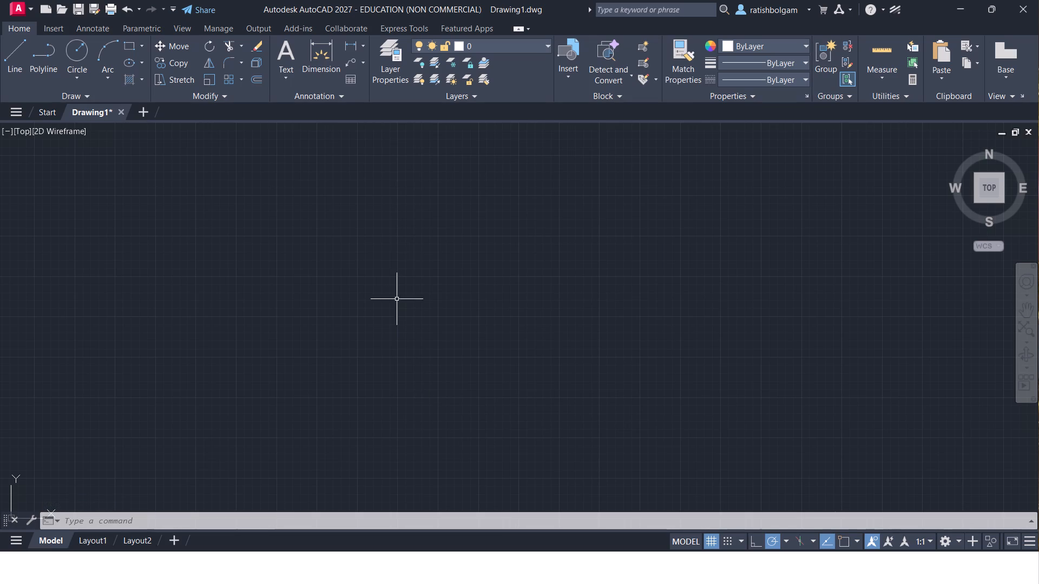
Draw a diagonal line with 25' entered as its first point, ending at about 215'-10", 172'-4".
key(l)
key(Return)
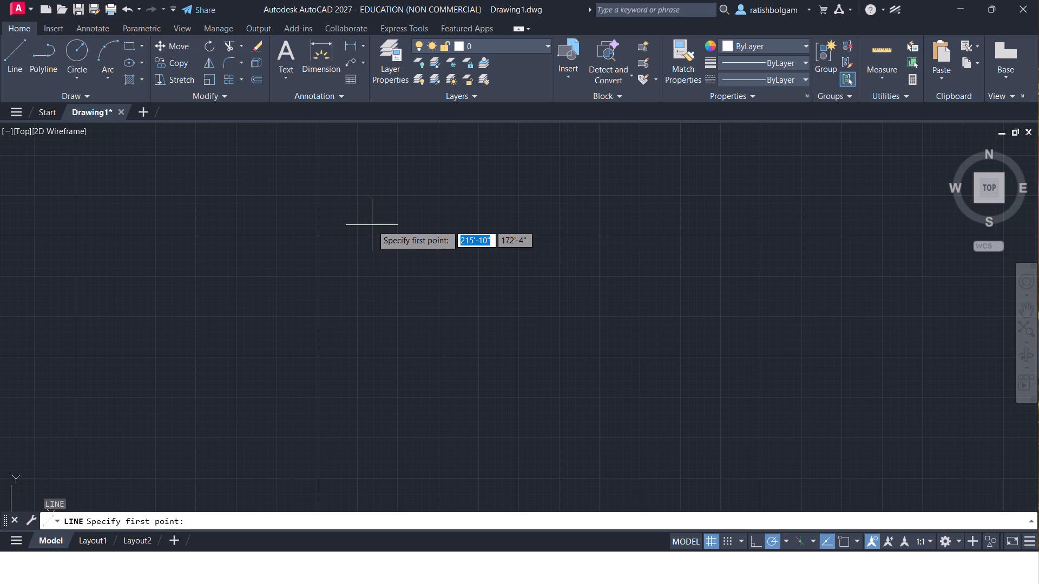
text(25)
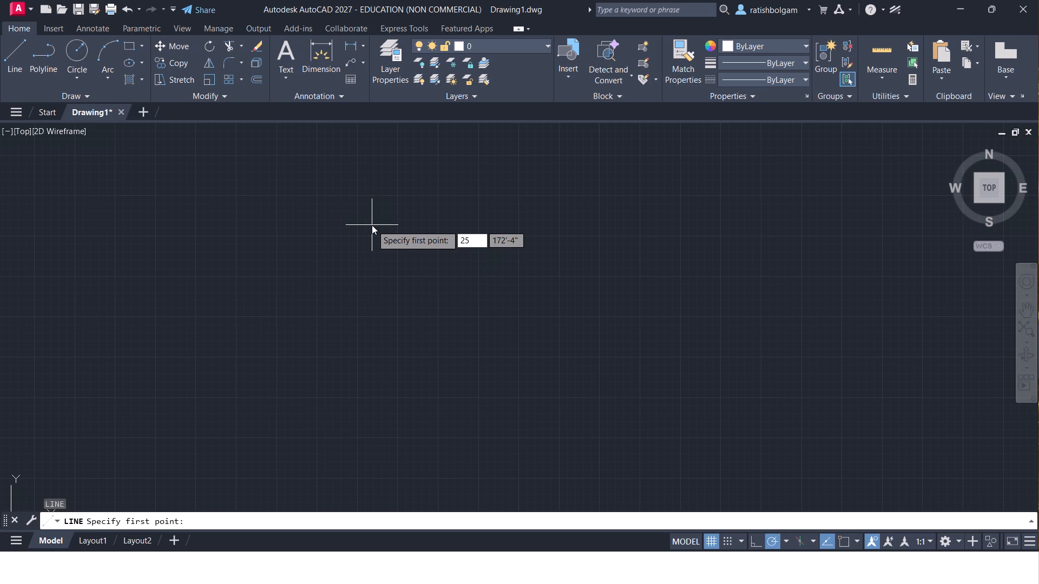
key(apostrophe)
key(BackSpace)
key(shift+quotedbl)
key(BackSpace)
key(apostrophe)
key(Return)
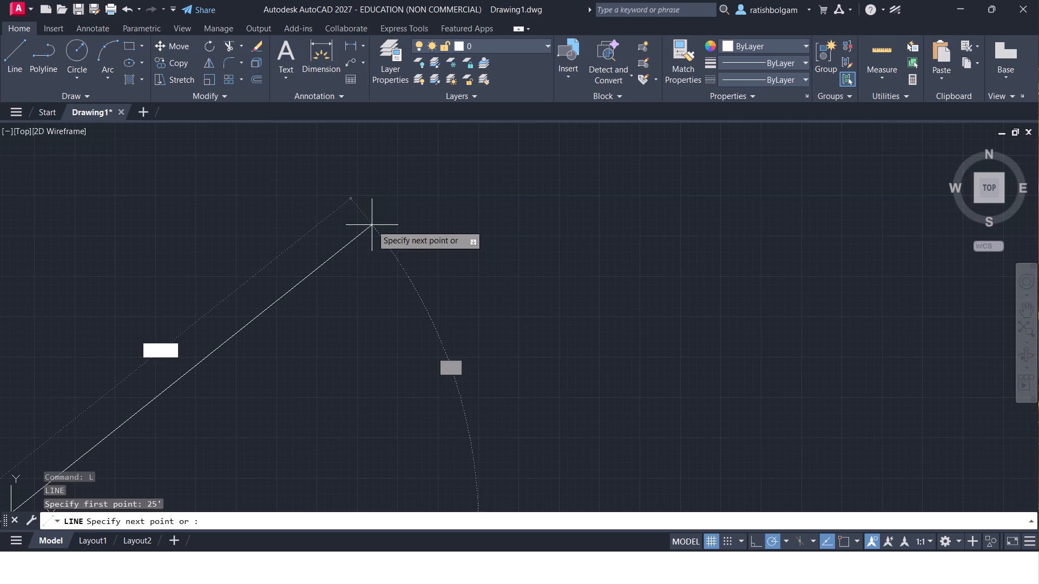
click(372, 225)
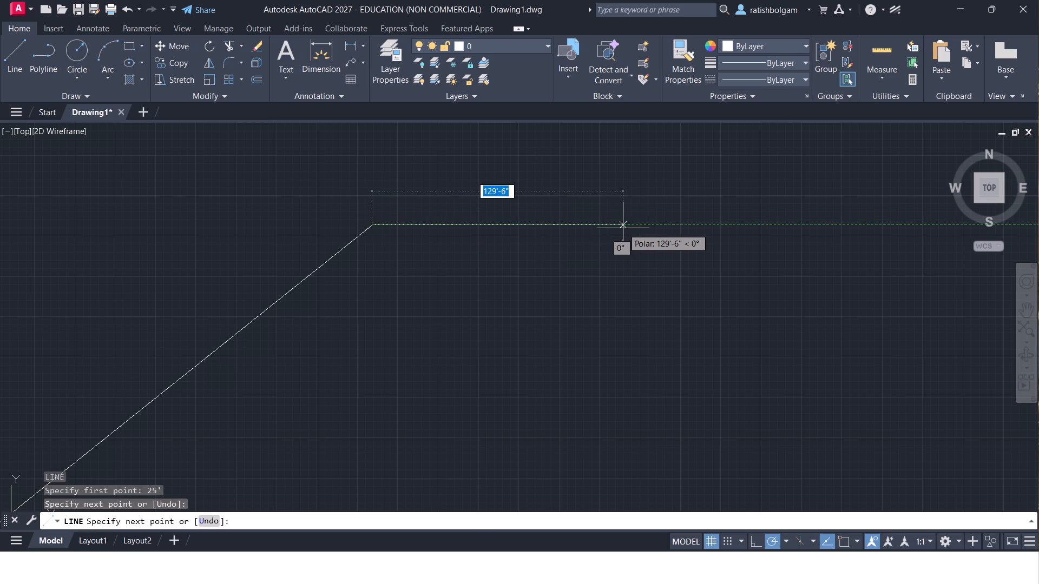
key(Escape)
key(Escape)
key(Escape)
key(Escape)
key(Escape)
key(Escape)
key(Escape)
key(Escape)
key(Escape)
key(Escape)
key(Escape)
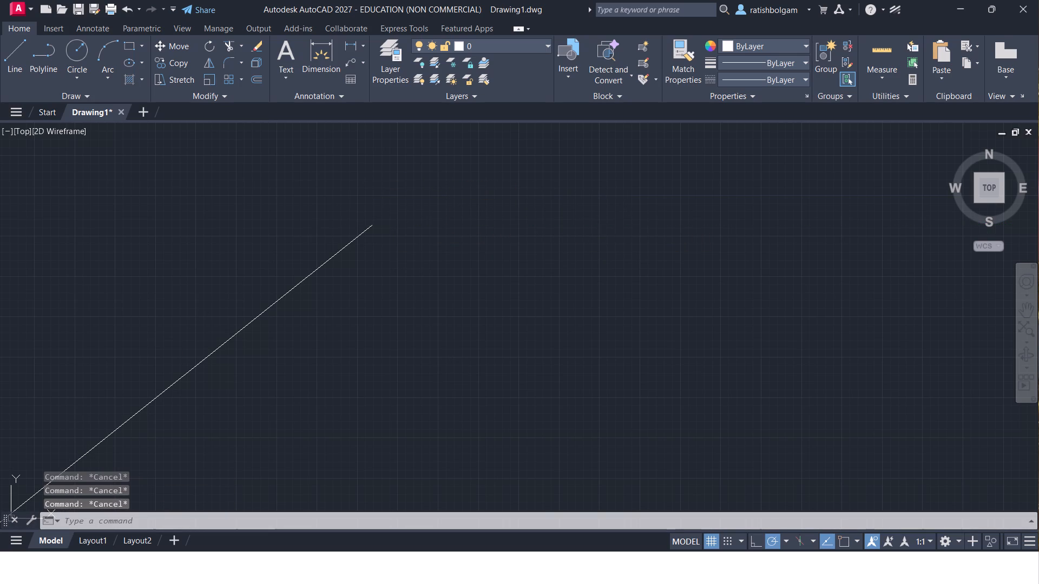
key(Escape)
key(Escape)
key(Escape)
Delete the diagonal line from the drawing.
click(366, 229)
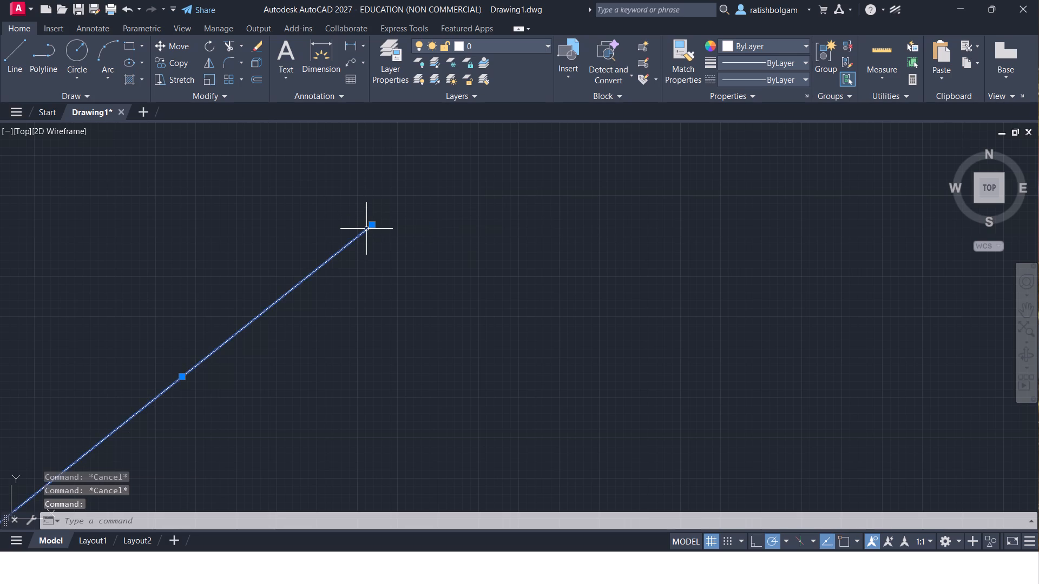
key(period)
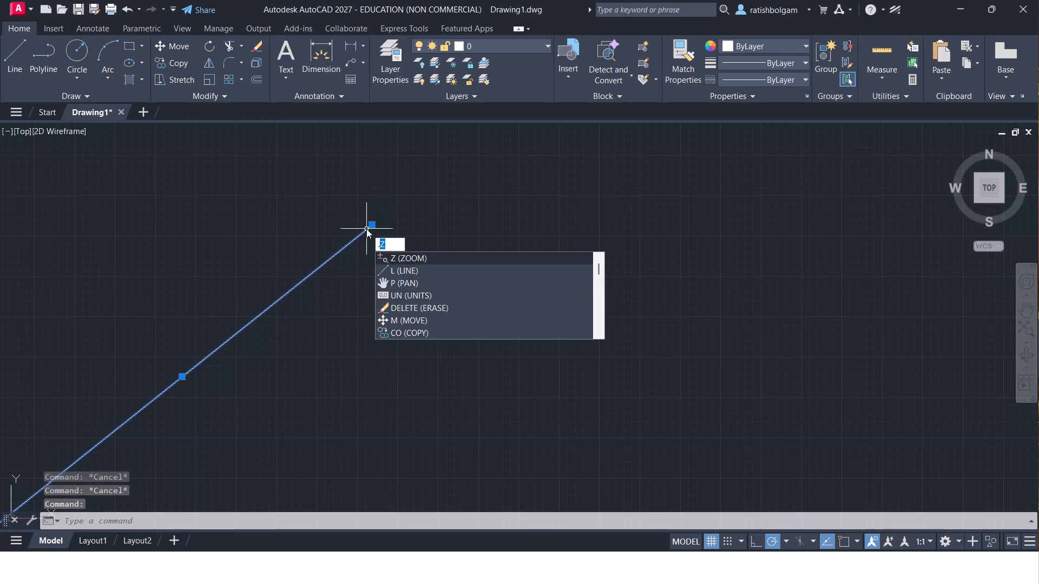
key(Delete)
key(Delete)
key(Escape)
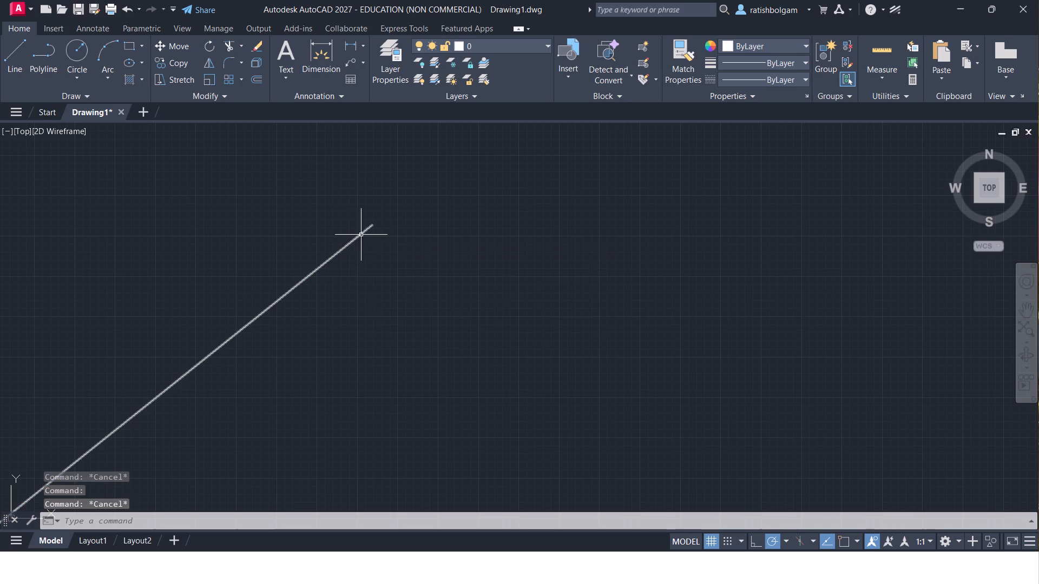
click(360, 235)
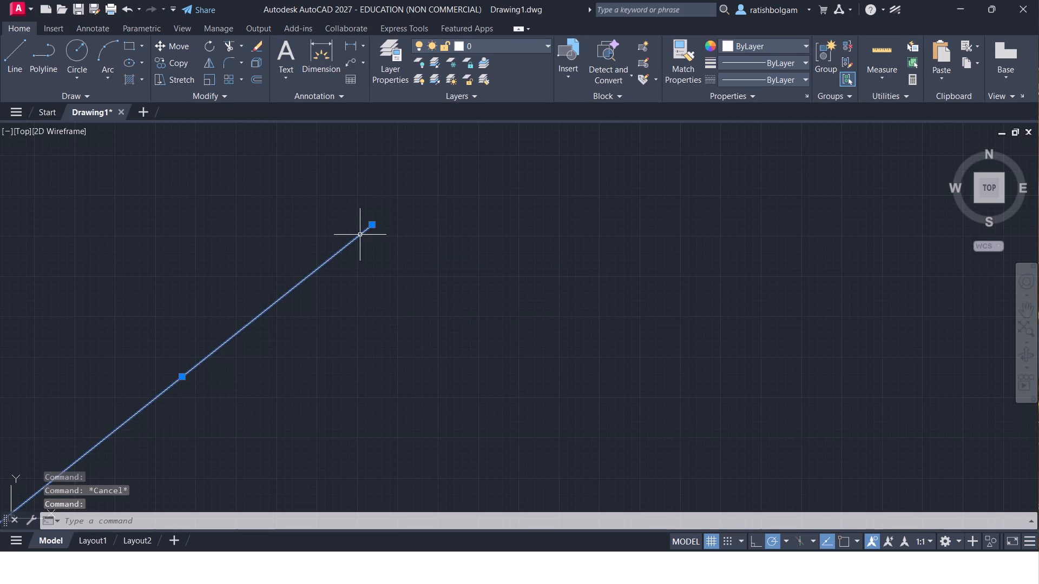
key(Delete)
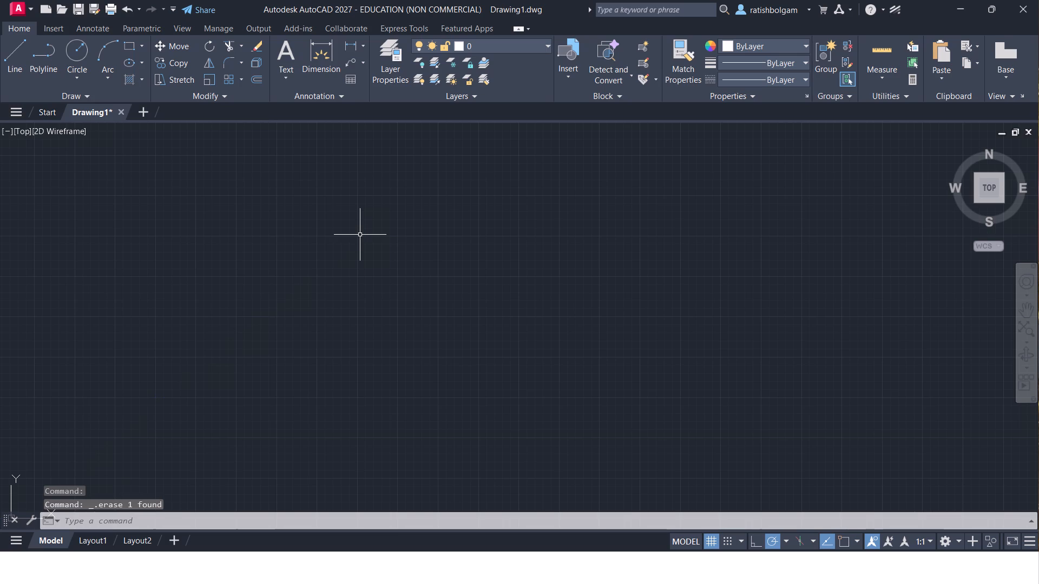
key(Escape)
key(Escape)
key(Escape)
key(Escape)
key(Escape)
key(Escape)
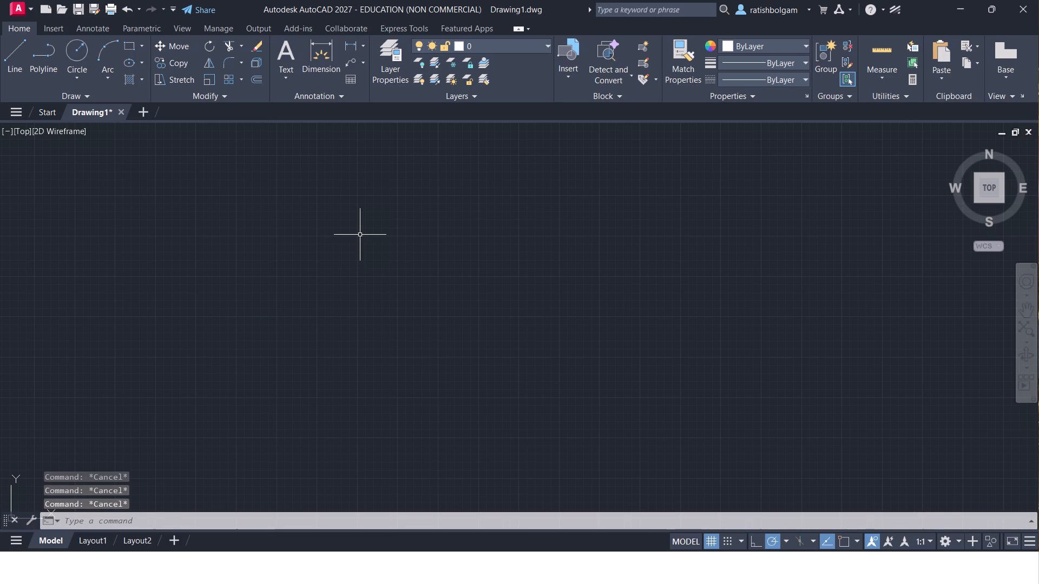
Draw a 25' horizontal line with the Line command, running east from a freely placed start point.
key(l)
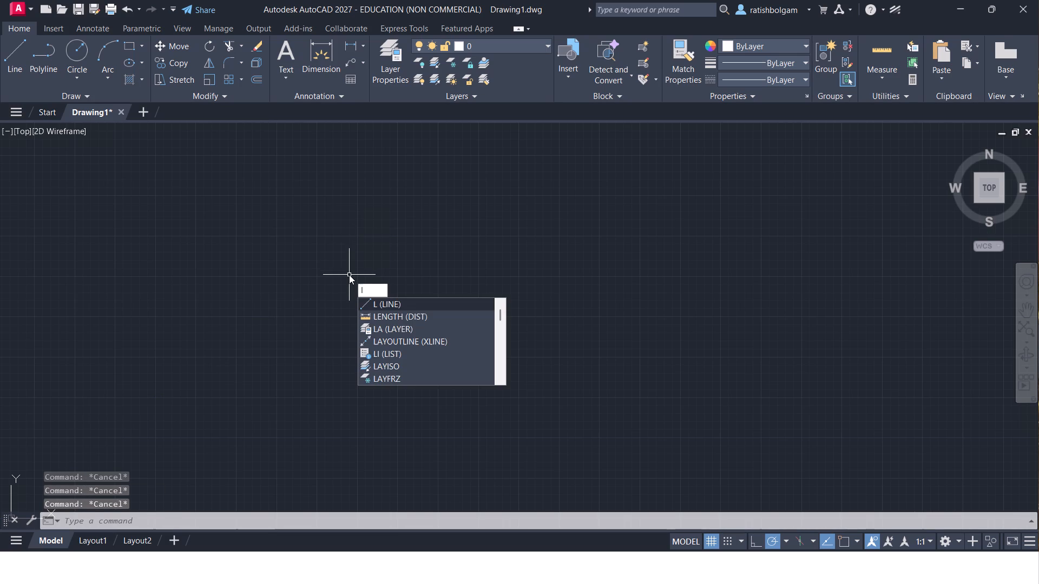
key(Return)
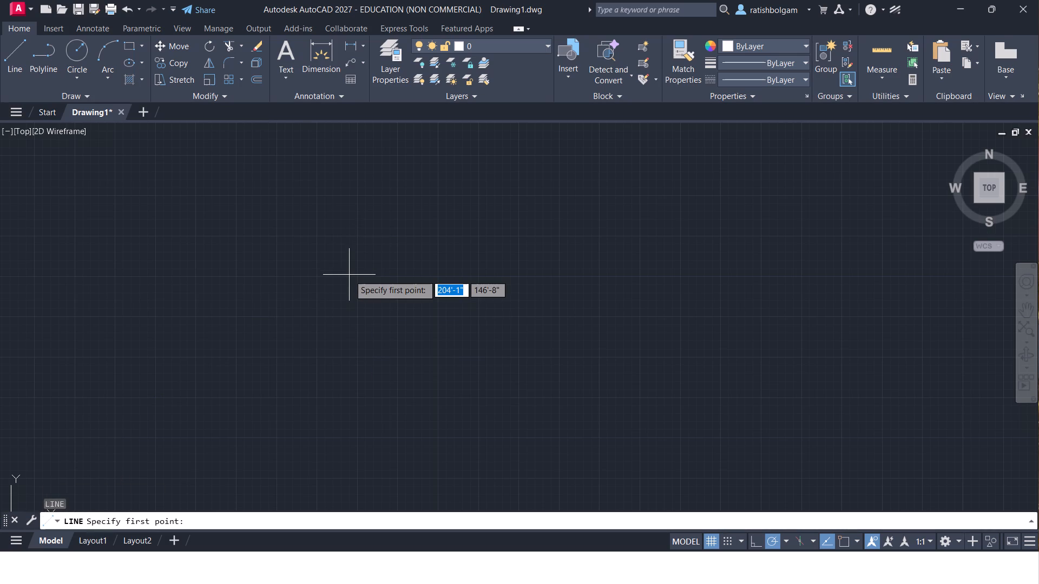
click(349, 275)
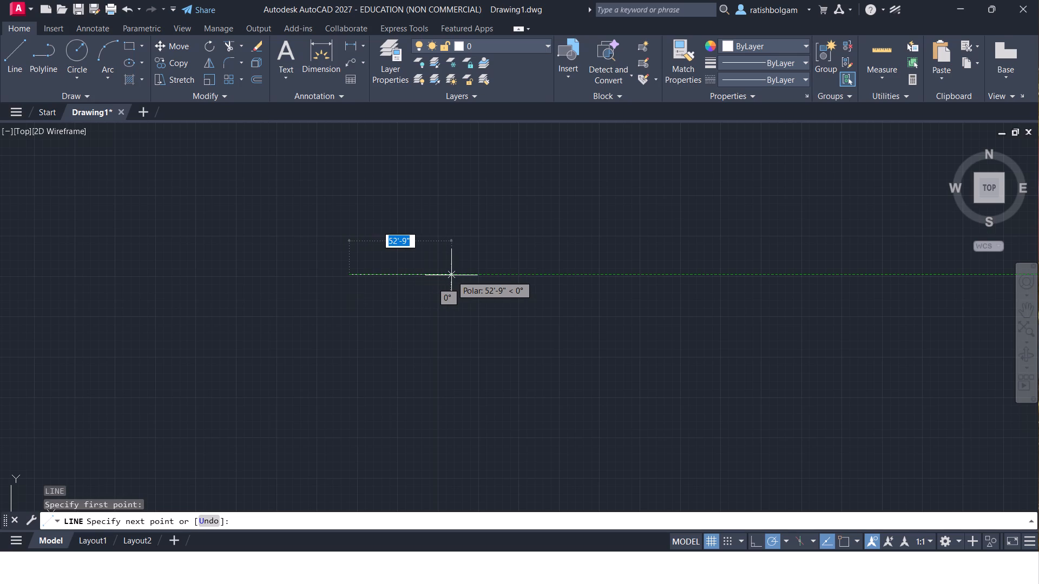
text(25)
key(apostrophe)
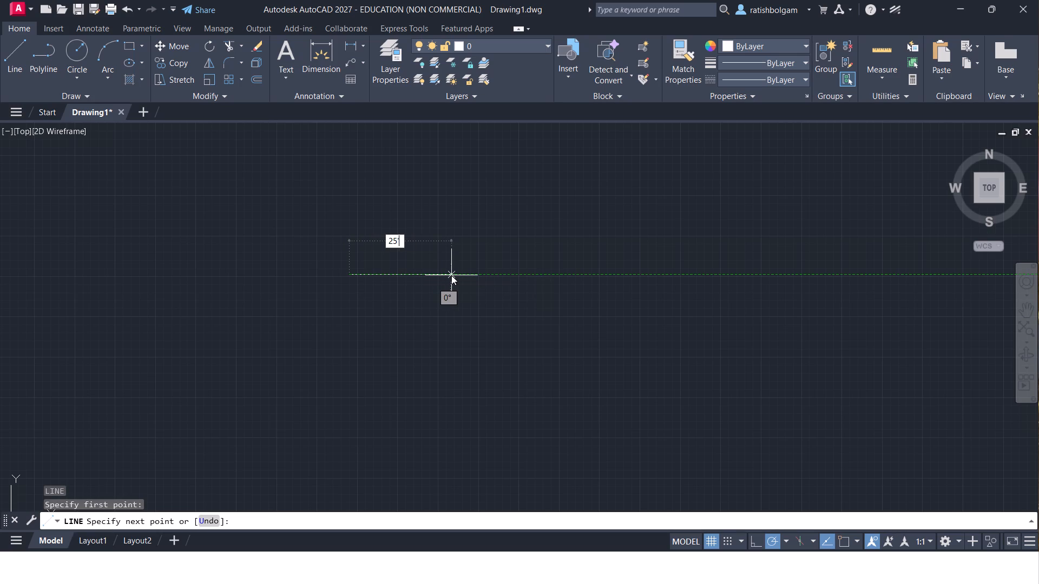
key(Return)
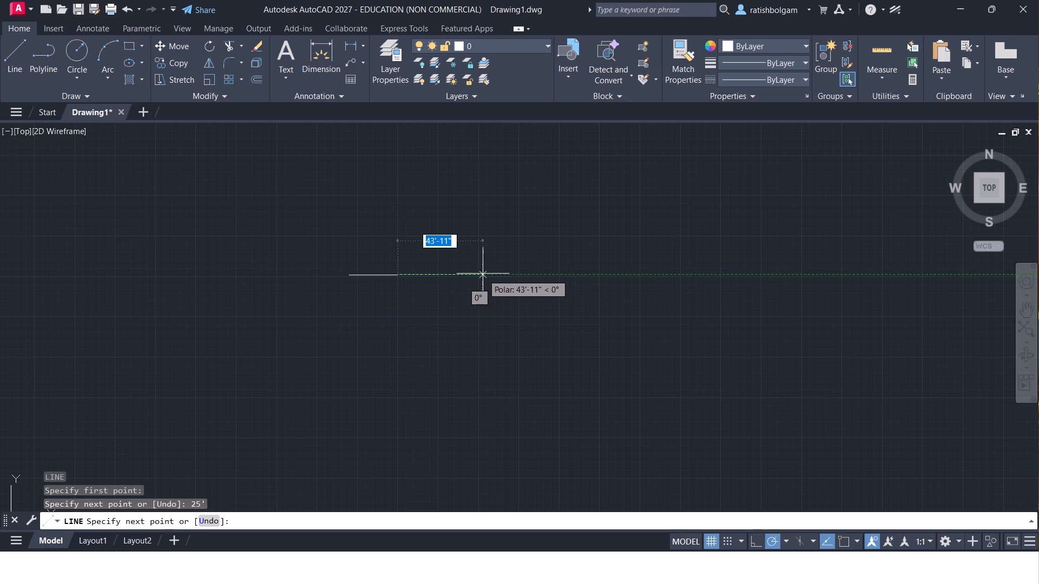
key(Escape)
key(Escape)
key(Escape)
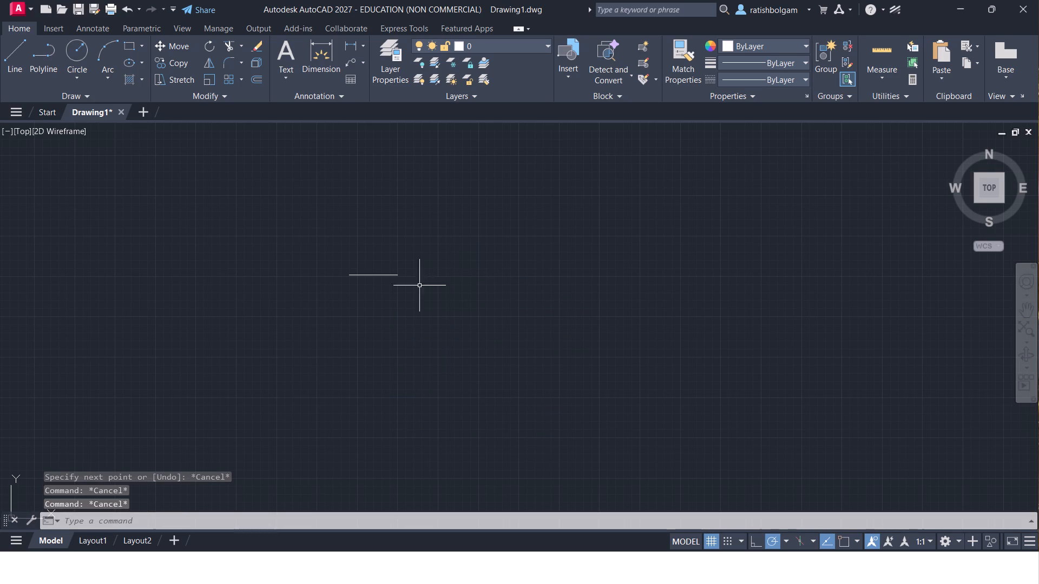
Check the horizontal line's length with the Quick measure tool.
click(362, 275)
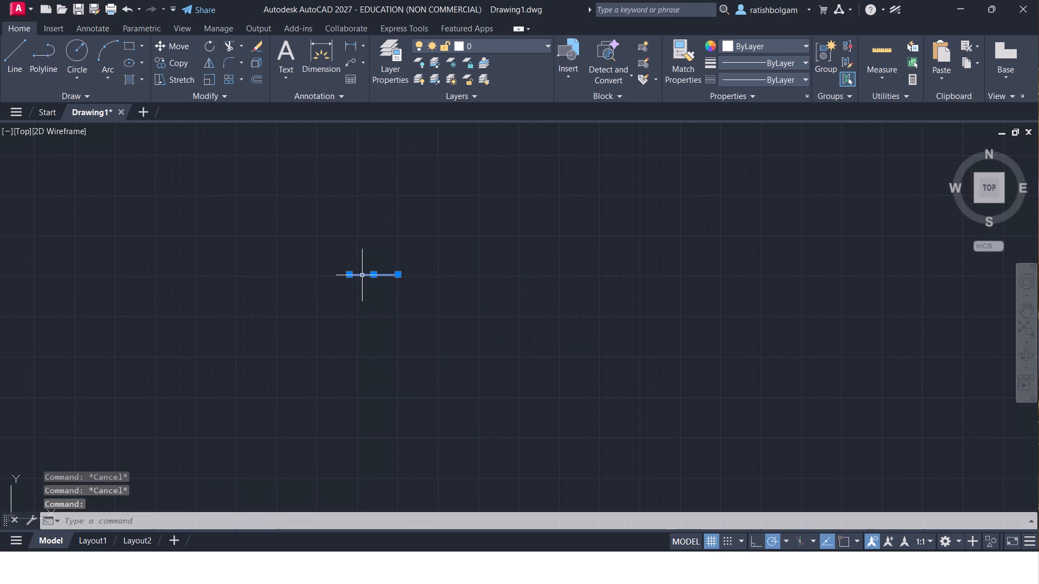
key(Escape)
key(Escape)
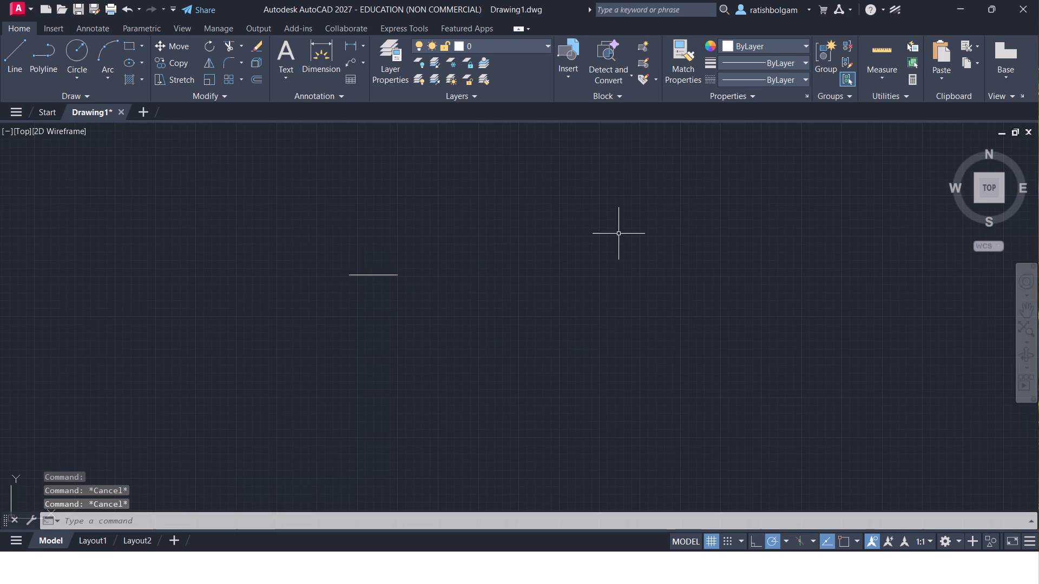
click(885, 53)
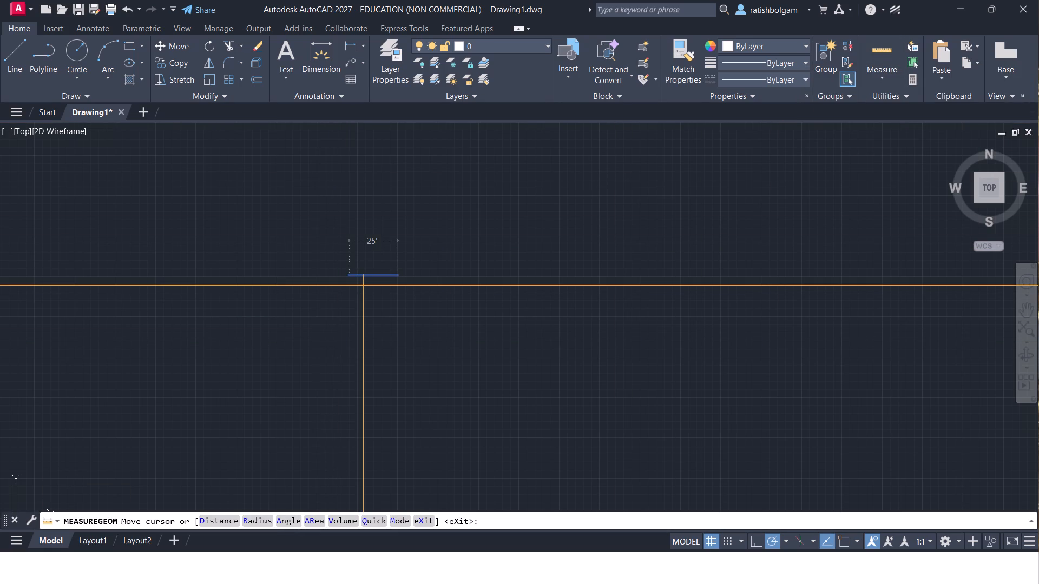
key(Escape)
key(Escape)
key(Escape)
key(Escape)
key(Escape)
key(Escape)
key(Escape)
key(Escape)
key(Escape)
key(Escape)
key(Escape)
key(Escape)
key(Escape)
key(Escape)
key(Escape)
key(Escape)
key(Escape)
key(Escape)
key(Escape)
key(Escape)
key(Escape)
key(Escape)
key(Escape)
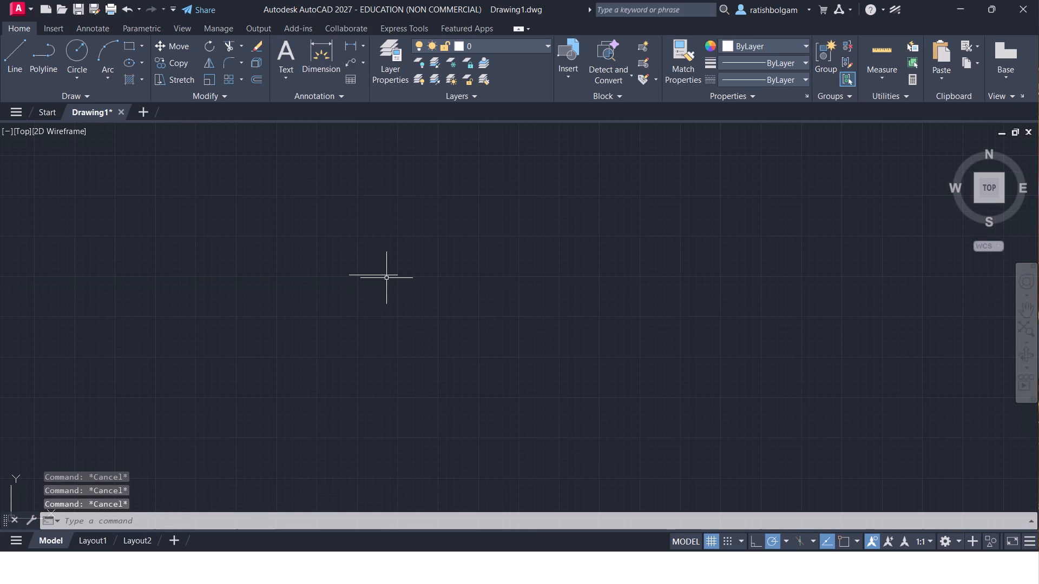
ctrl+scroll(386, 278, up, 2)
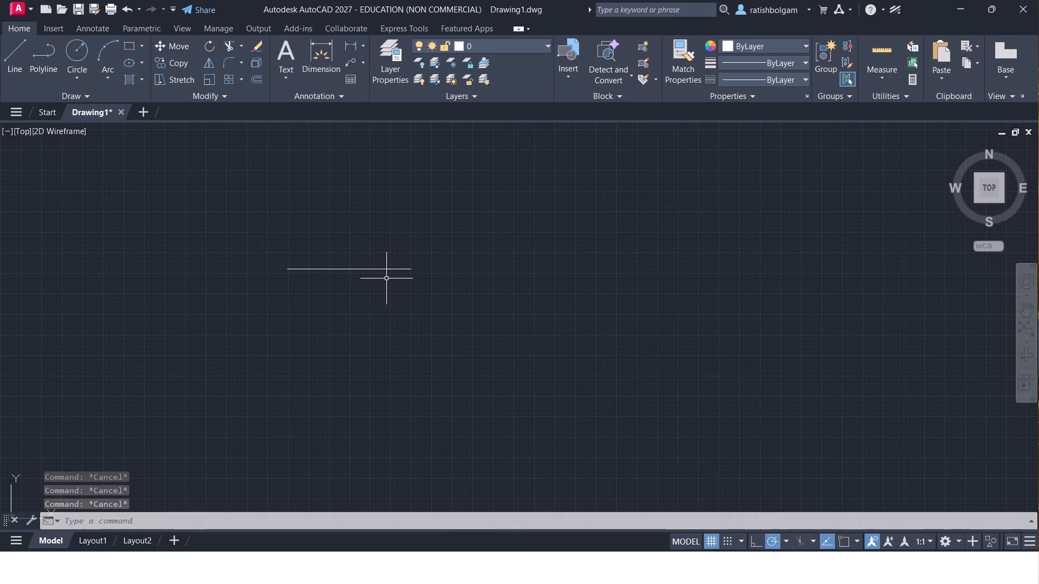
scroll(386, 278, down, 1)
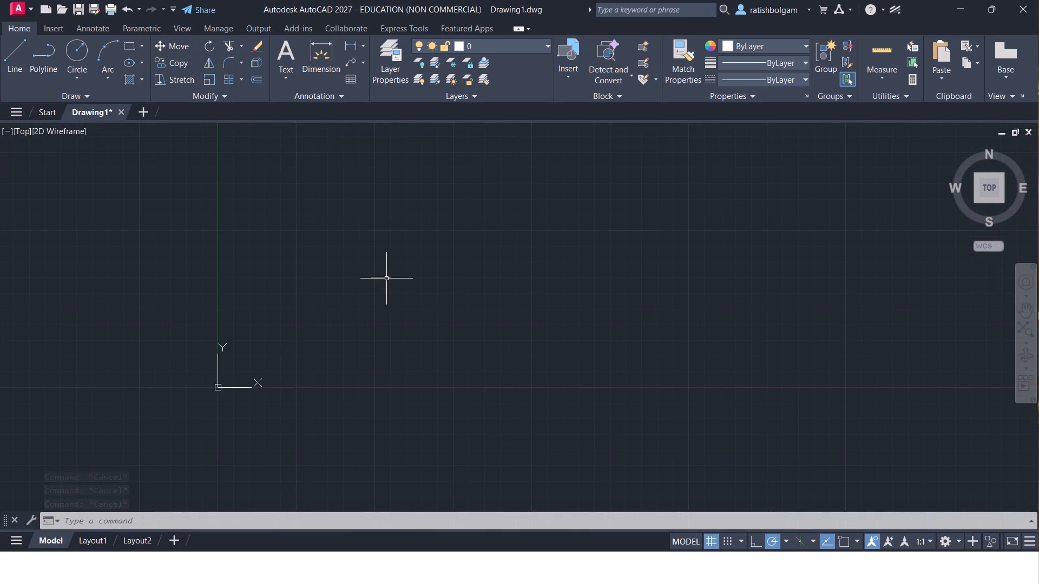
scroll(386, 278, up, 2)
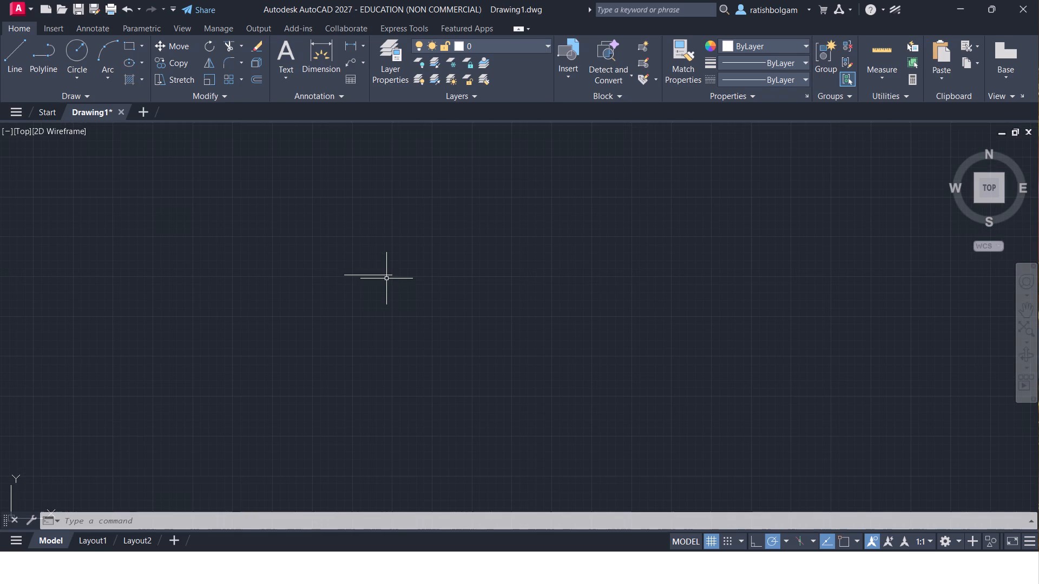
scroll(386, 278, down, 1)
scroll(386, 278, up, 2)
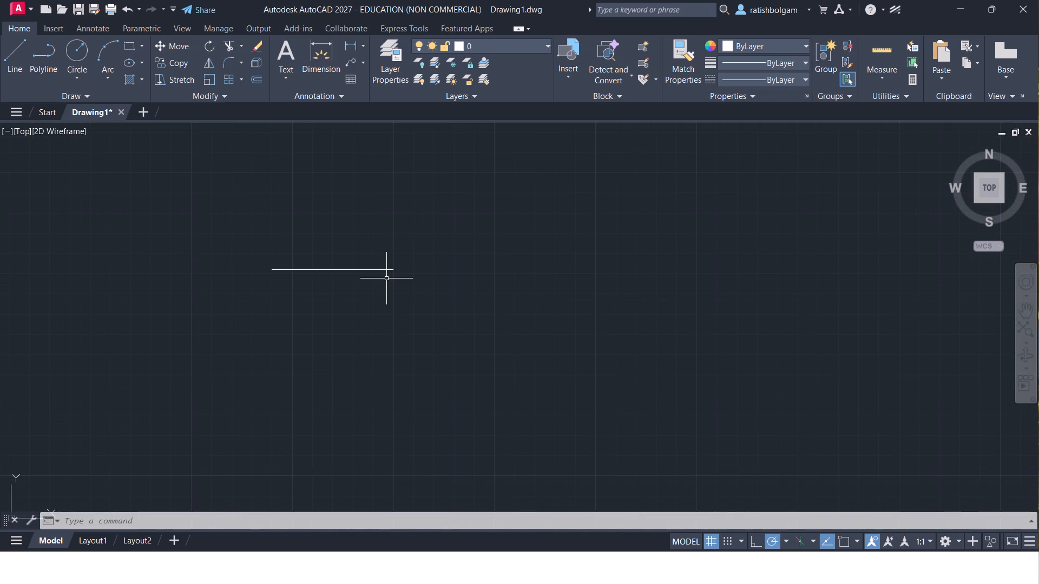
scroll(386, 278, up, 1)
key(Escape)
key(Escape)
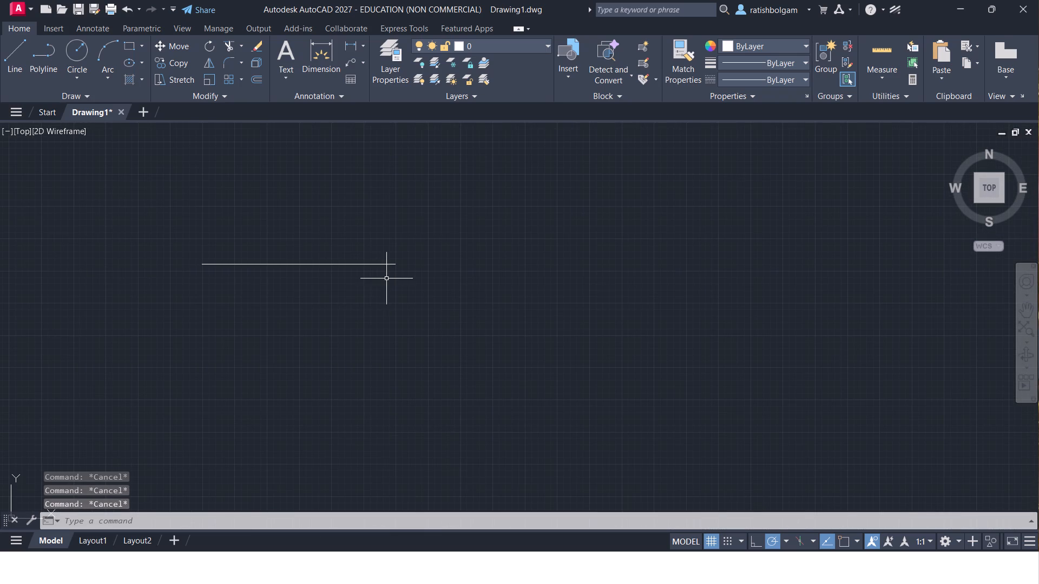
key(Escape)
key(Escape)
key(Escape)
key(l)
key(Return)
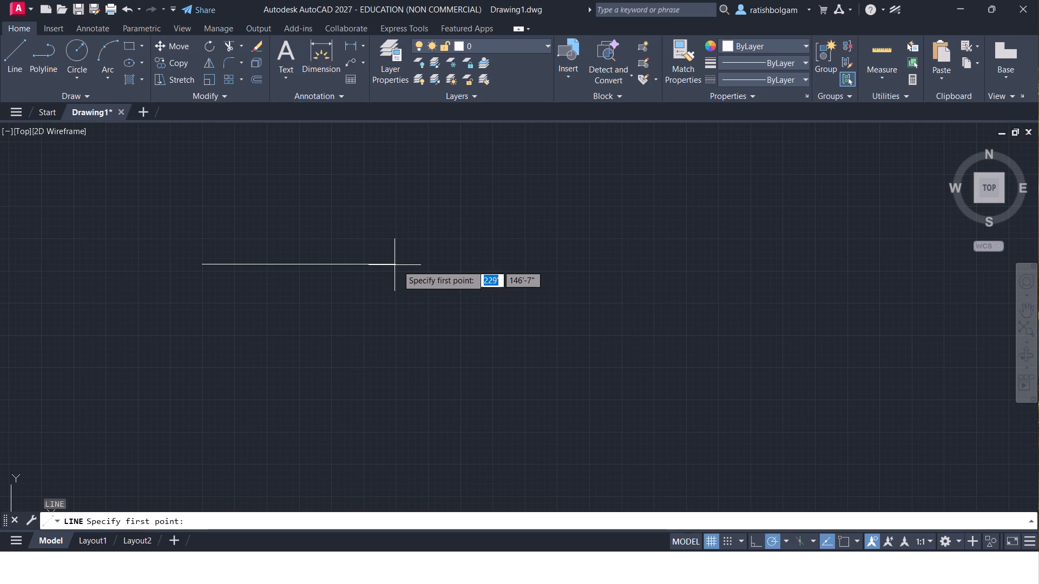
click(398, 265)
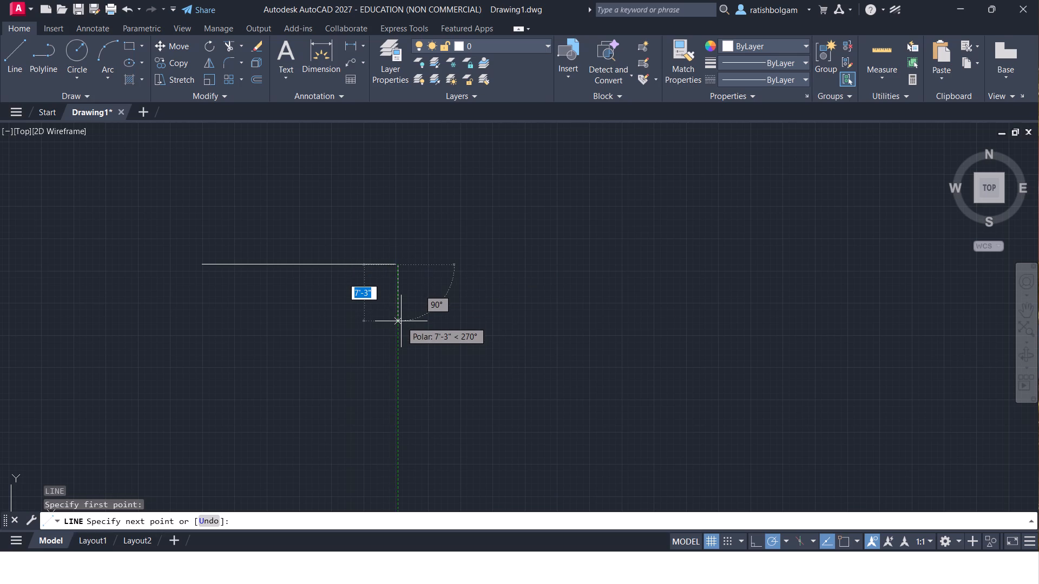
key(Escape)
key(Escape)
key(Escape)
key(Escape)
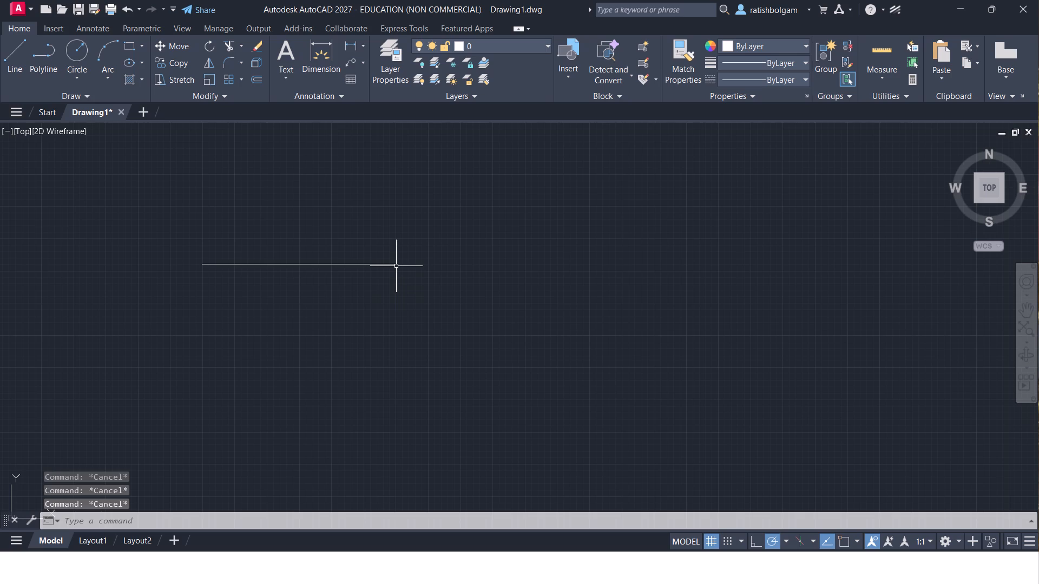
Complete a rectangle from the line's east end with segments 32' south, 25' west and 32' north to the line's start.
key(l)
key(Return)
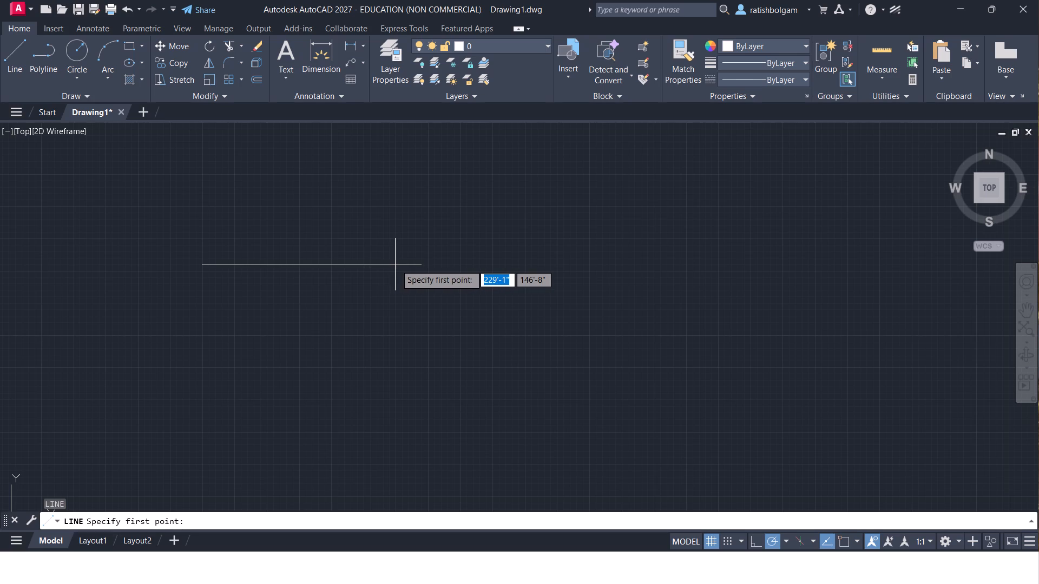
click(396, 264)
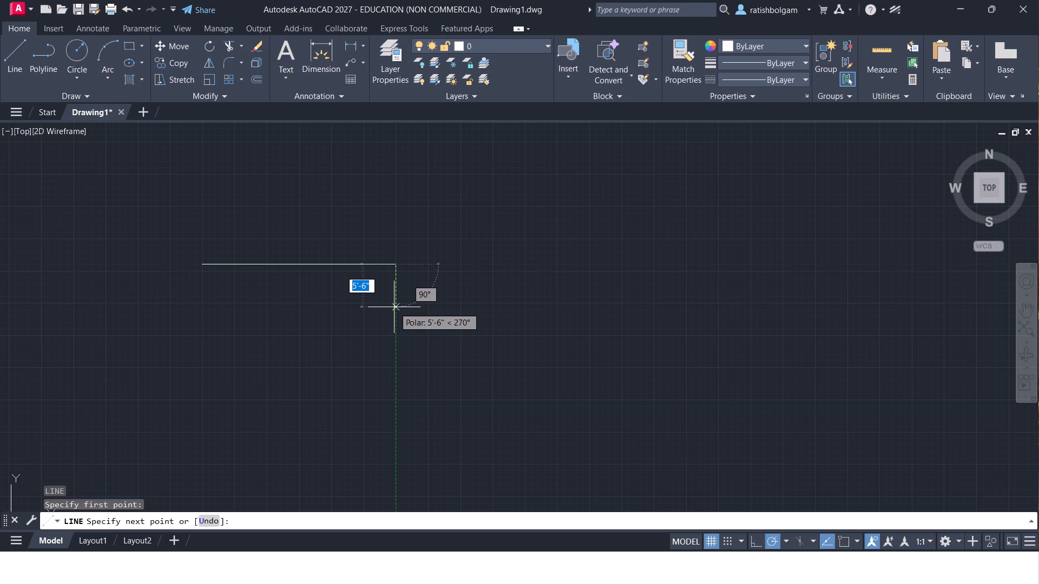
text(32)
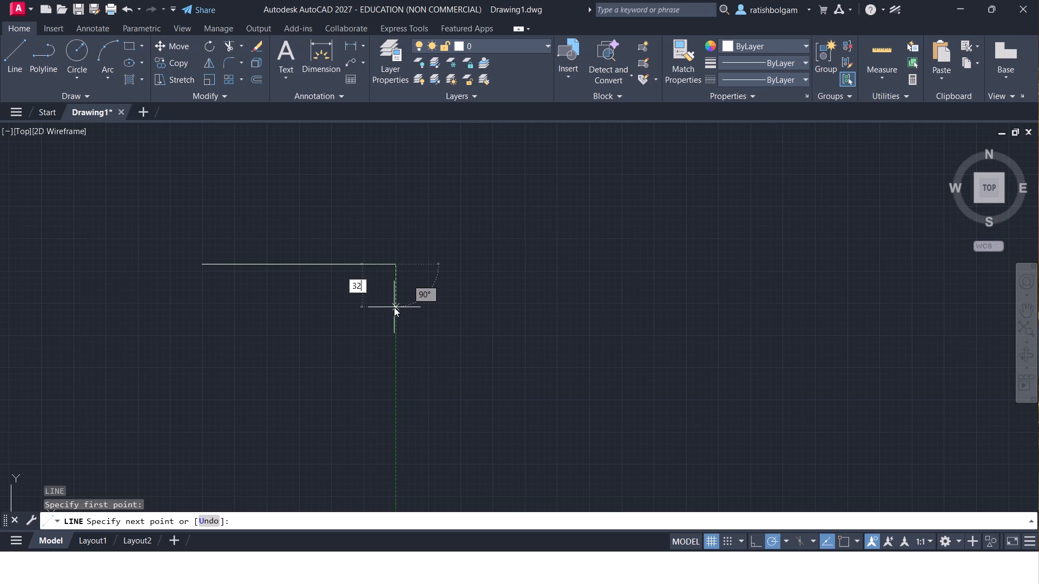
key(apostrophe)
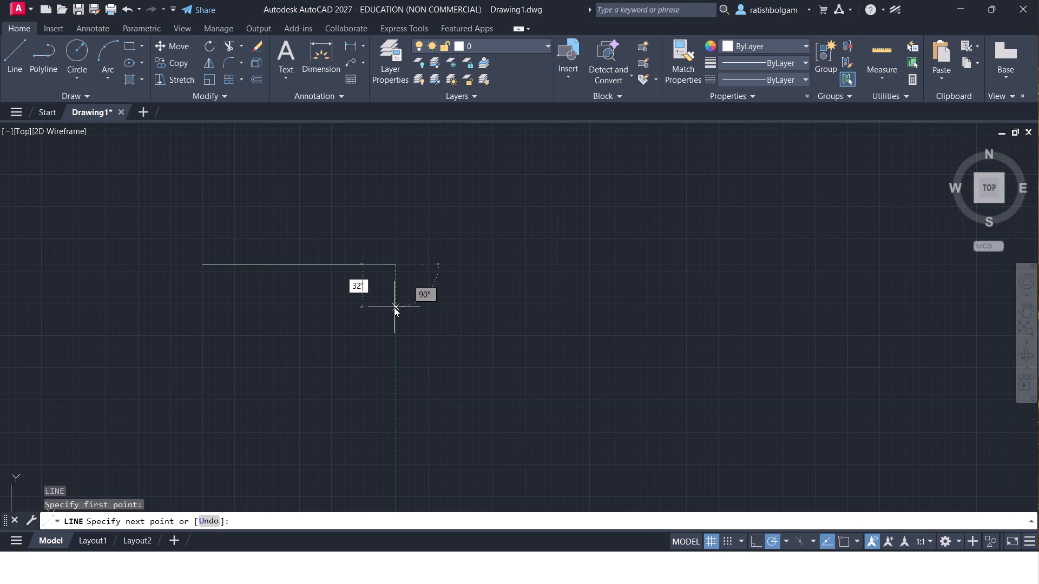
key(Return)
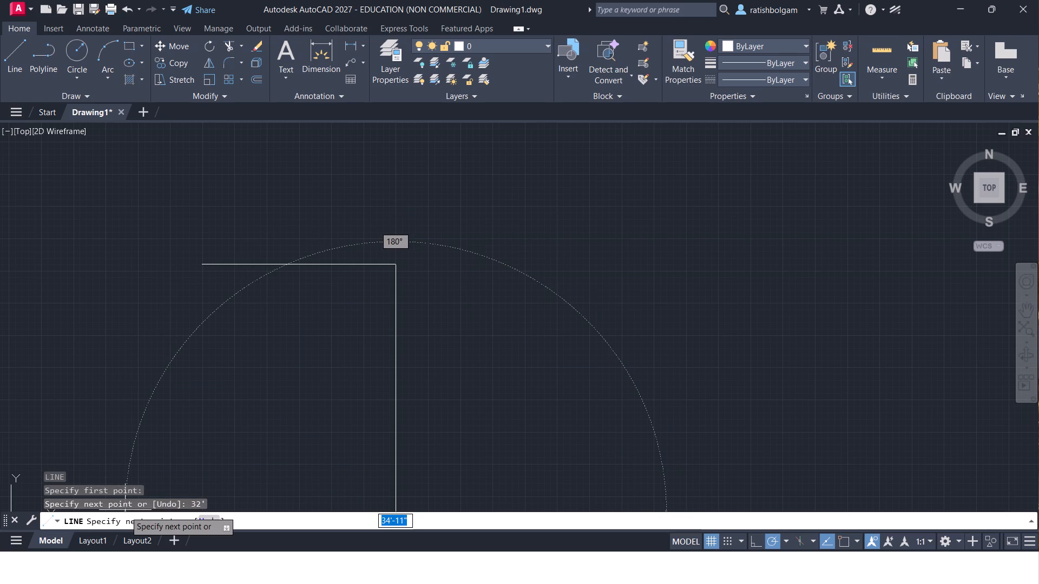
text(25)
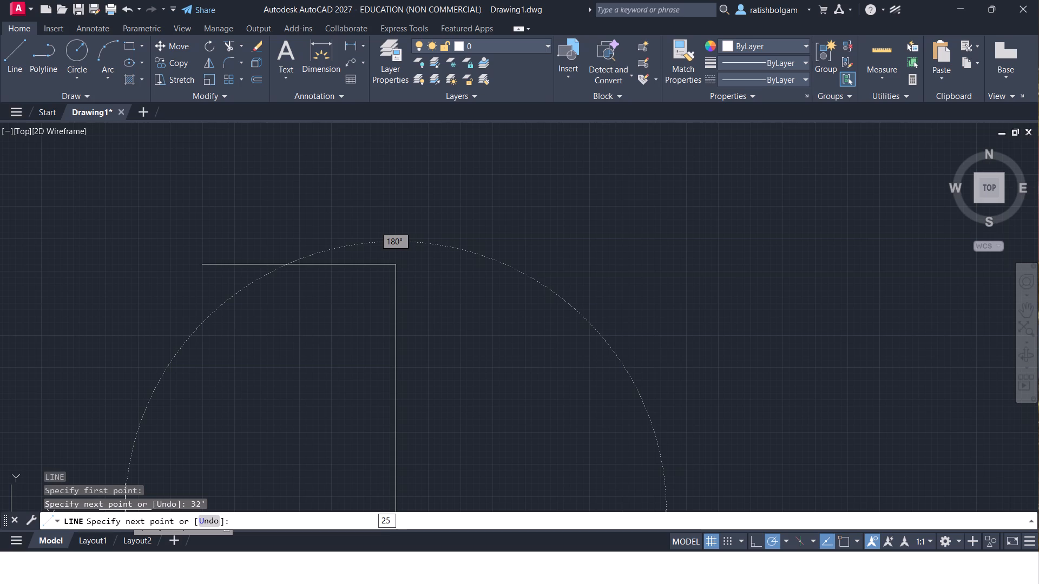
key(apostrophe)
key(Return)
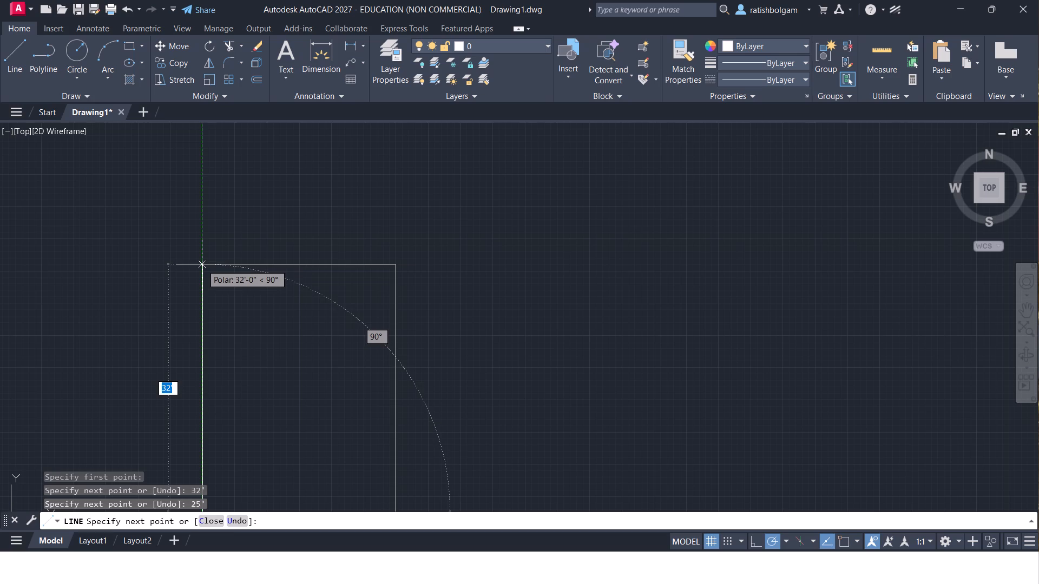
click(202, 264)
key(Escape)
key(Escape)
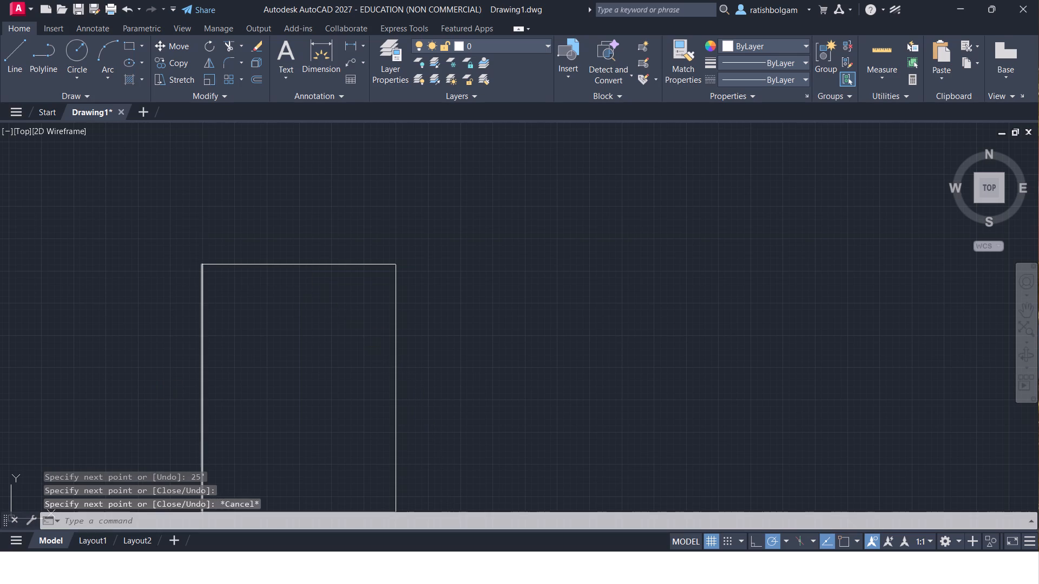
key(Escape)
key(Escape)
key(Escape)
key(Escape)
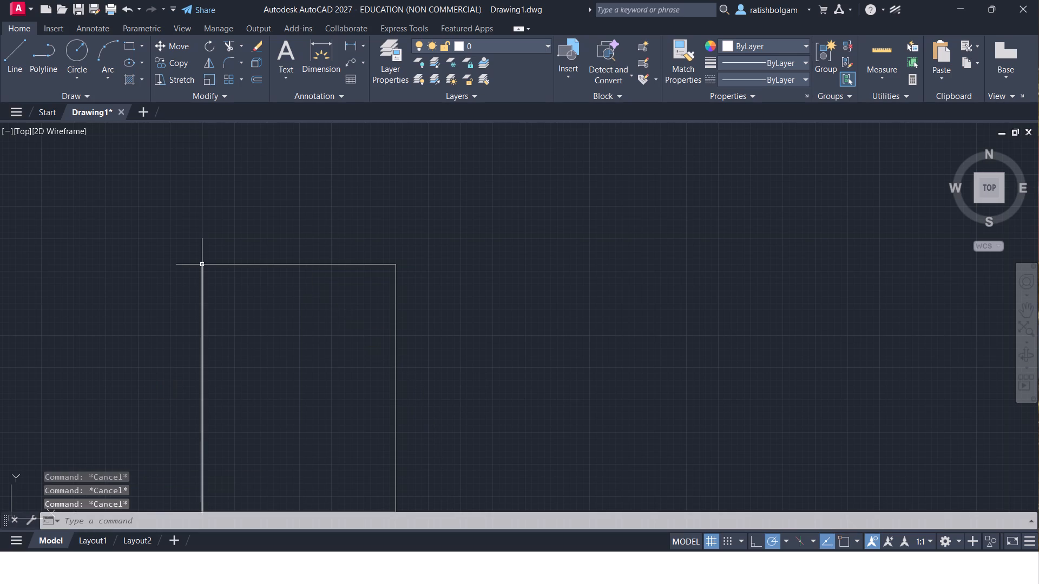
Pan the drawing to view the complete rectangle outline.
key(p)
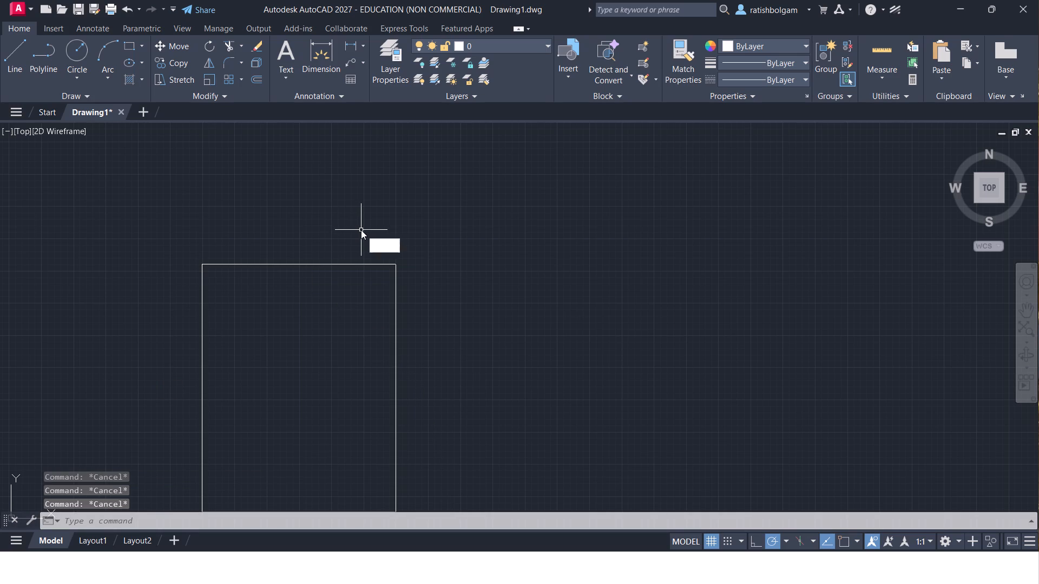
key(Return)
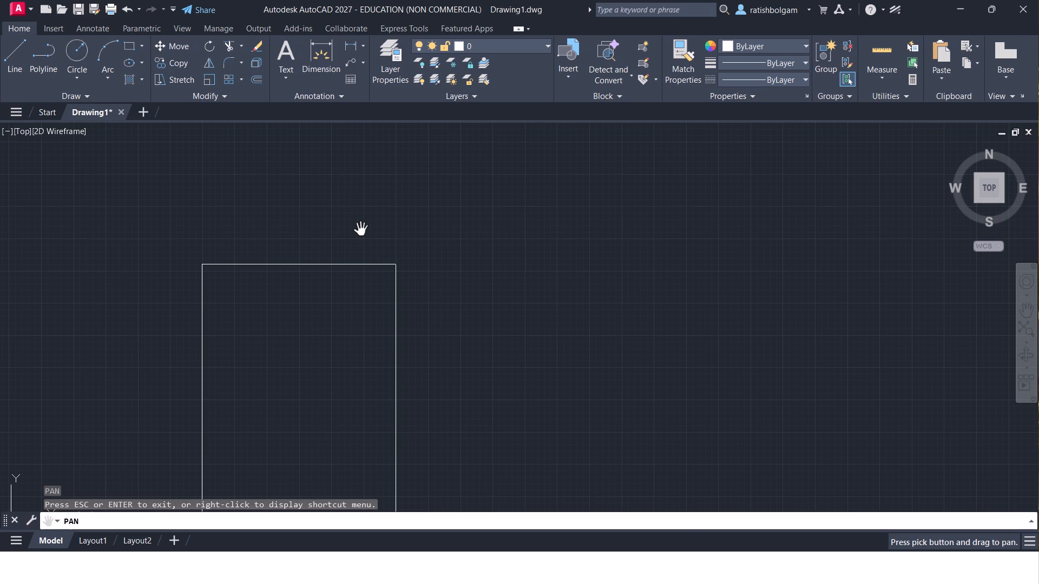
drag(351, 311, 375, 217)
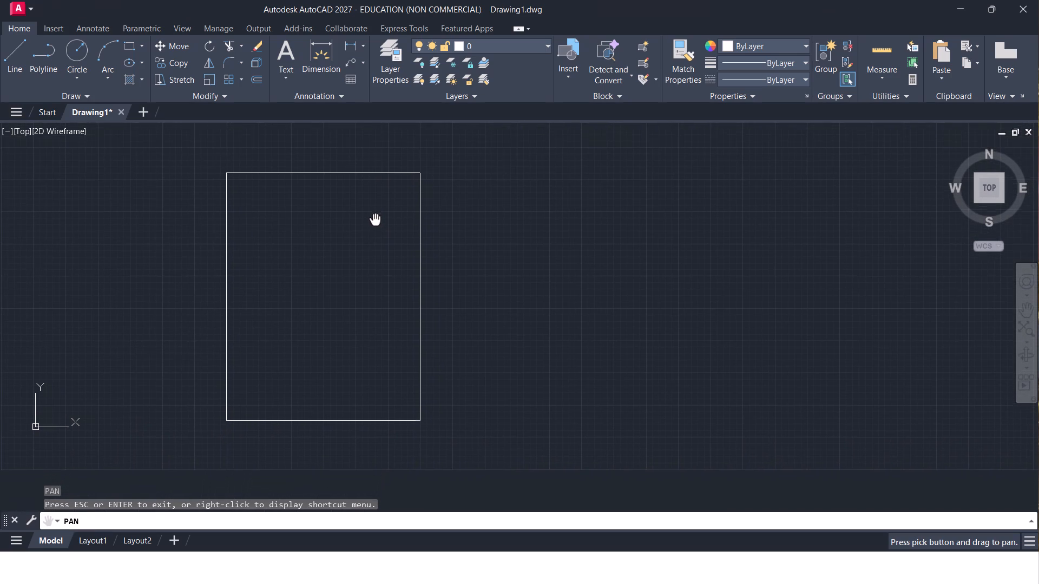
key(Escape)
key(Escape)
key(Escape)
key(Escape)
key(Escape)
key(Escape)
key(Escape)
key(Escape)
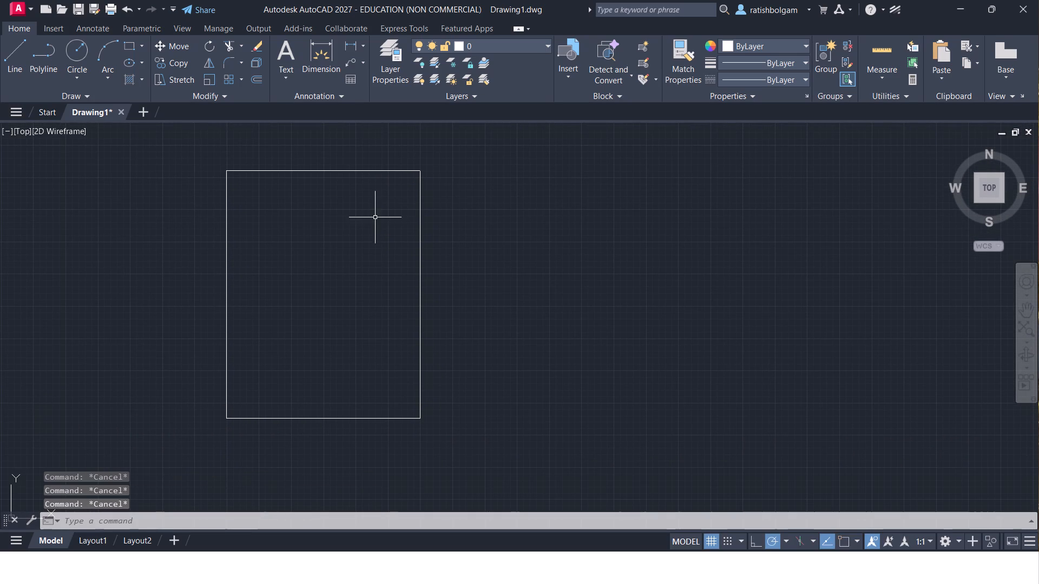
key(Escape)
key(Escape)
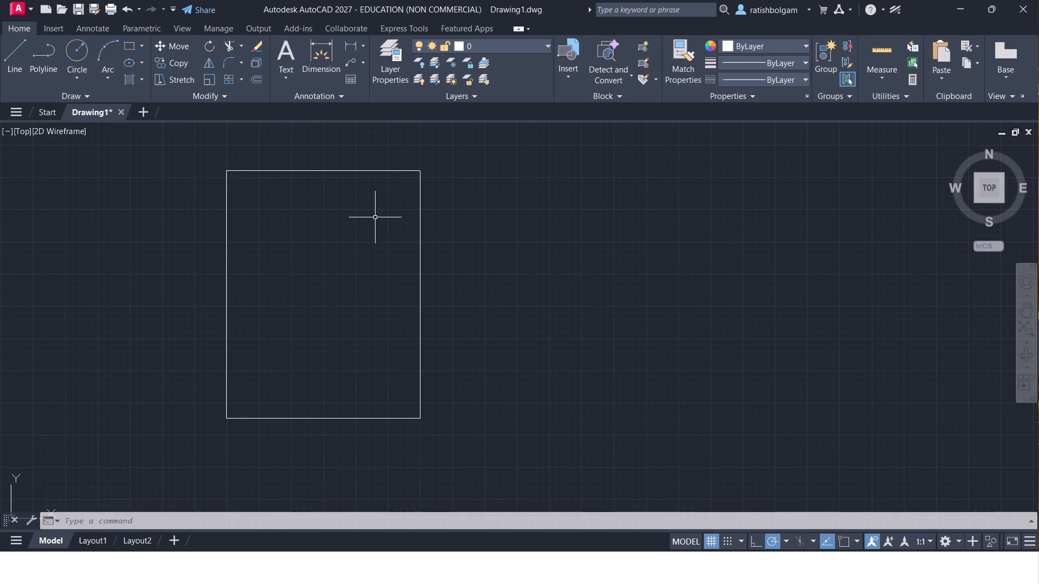
Offset the east side of the rectangle 9" inward.
key(o)
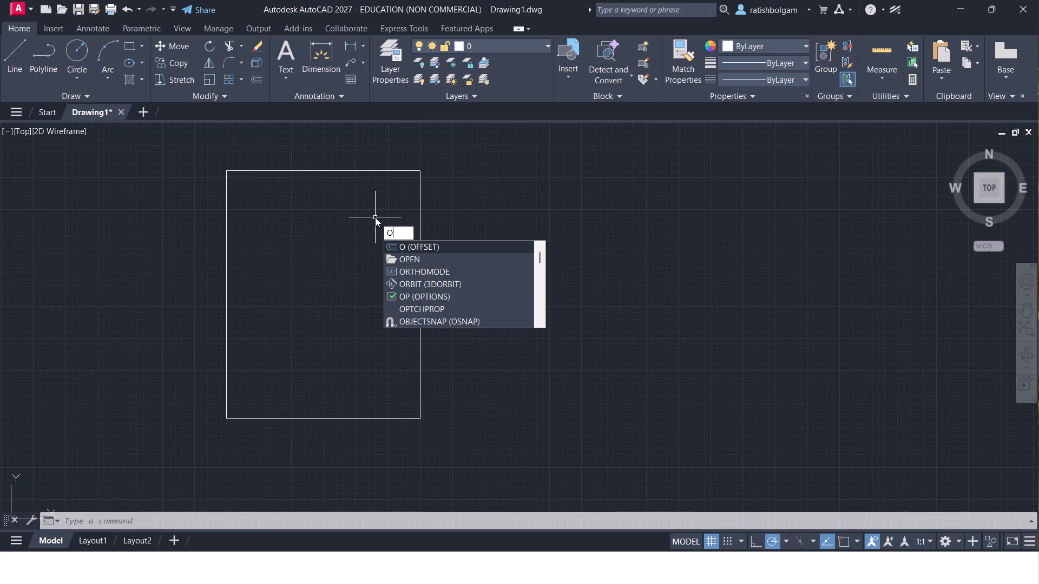
text(ff)
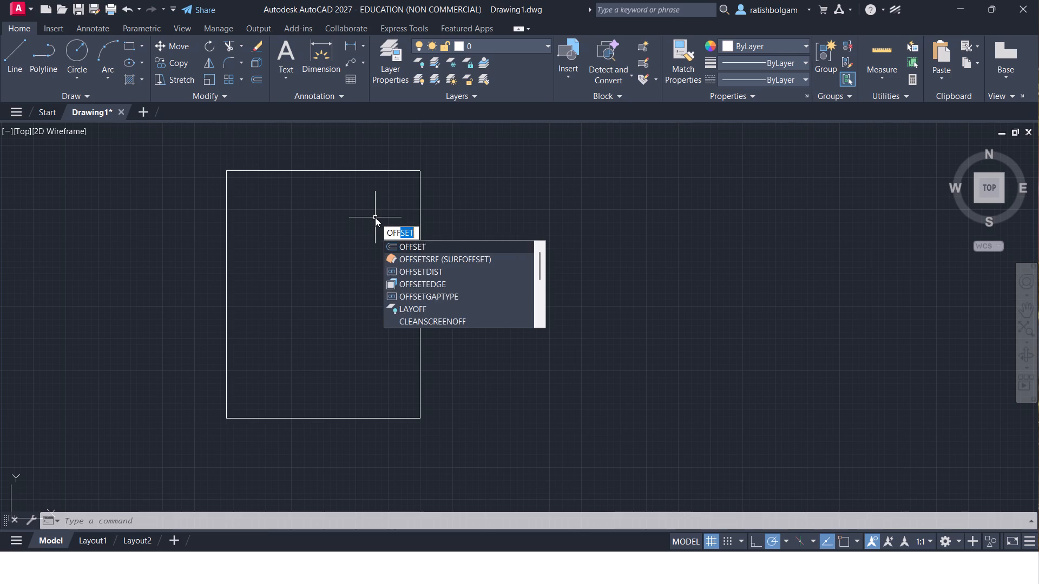
click(416, 245)
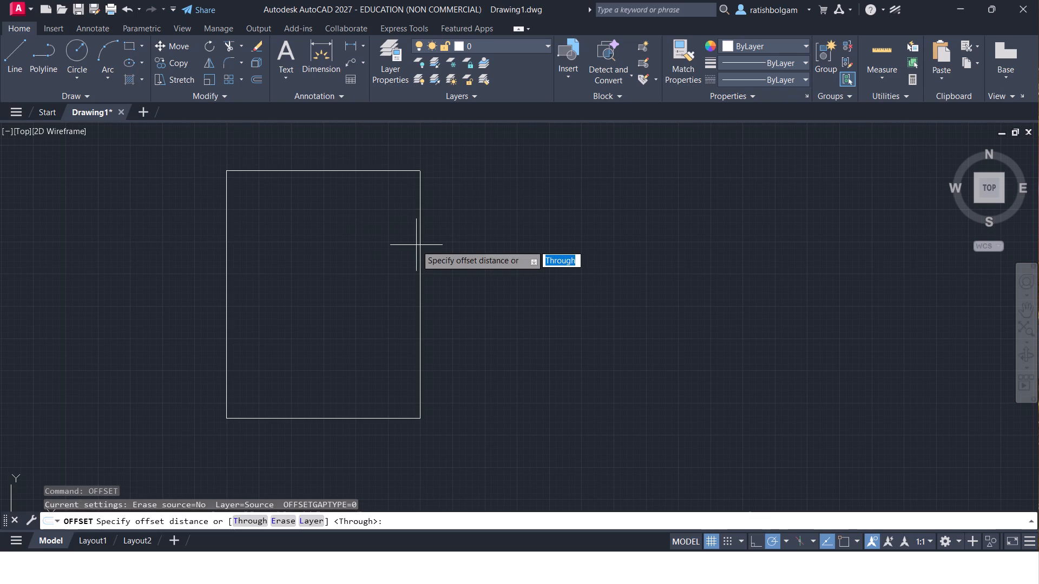
key(1)
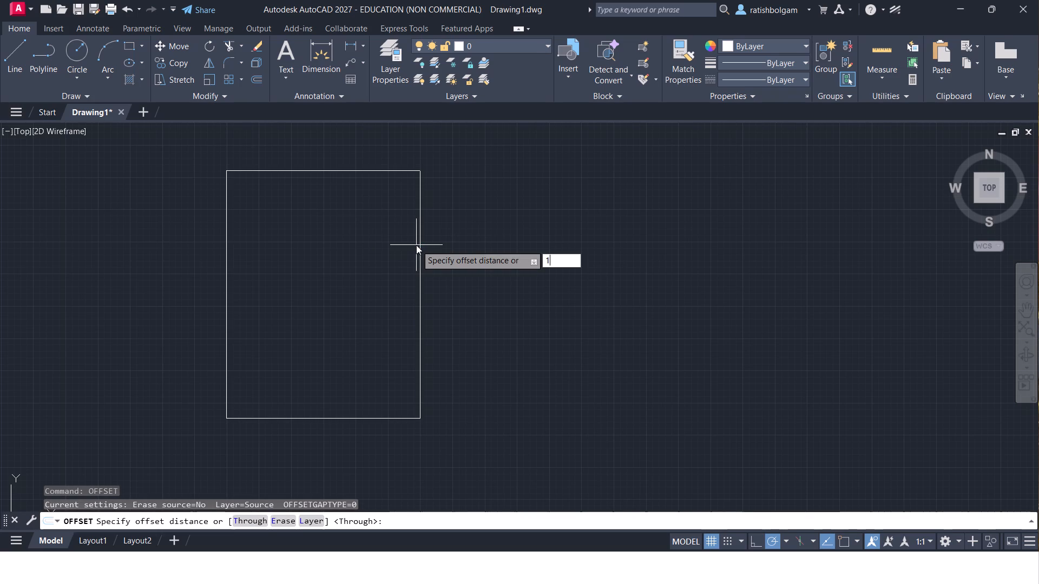
key(BackSpace)
key(9)
key(shift+quotedbl)
key(Return)
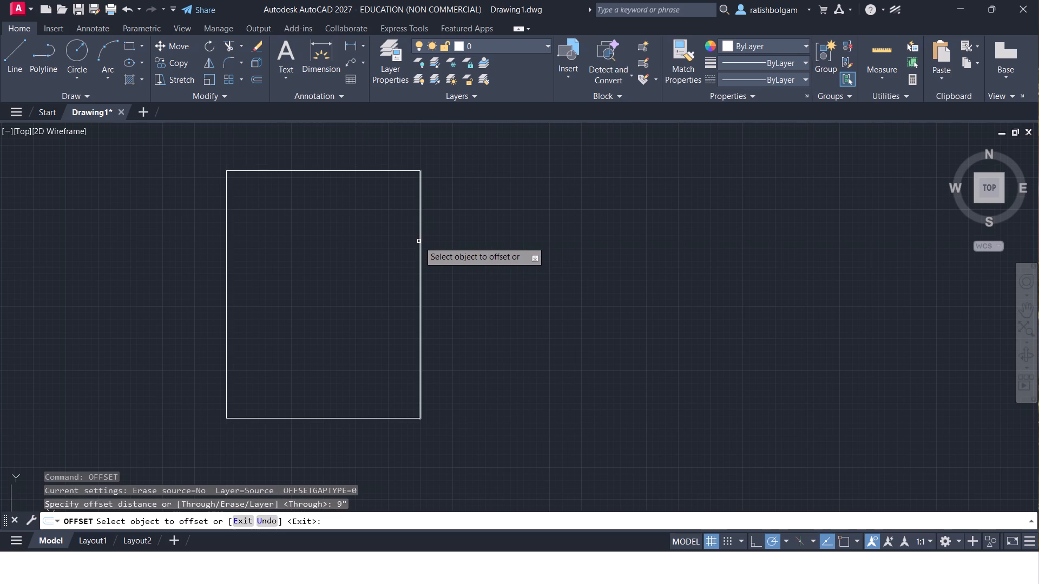
click(420, 241)
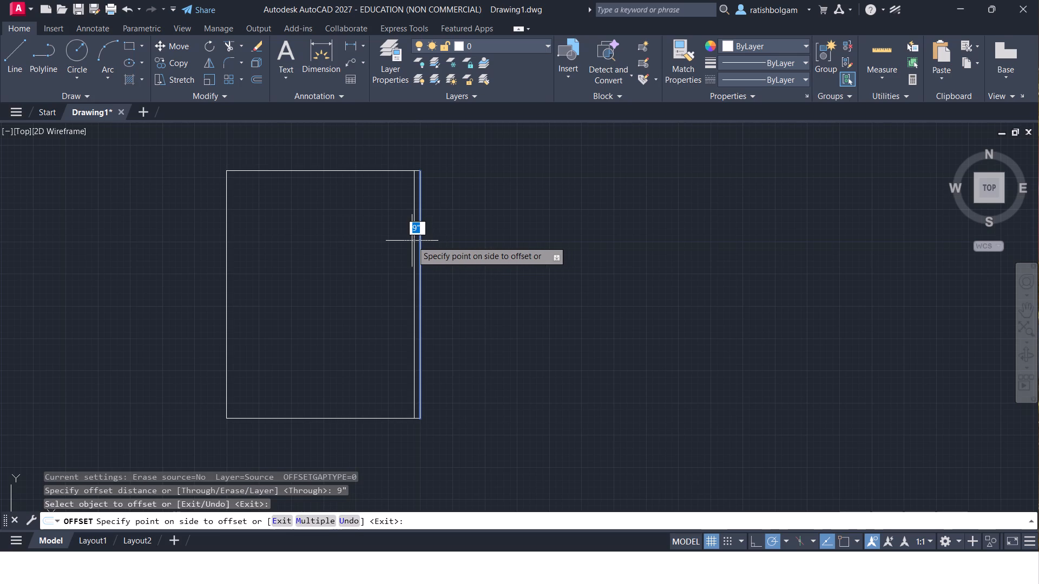
click(412, 241)
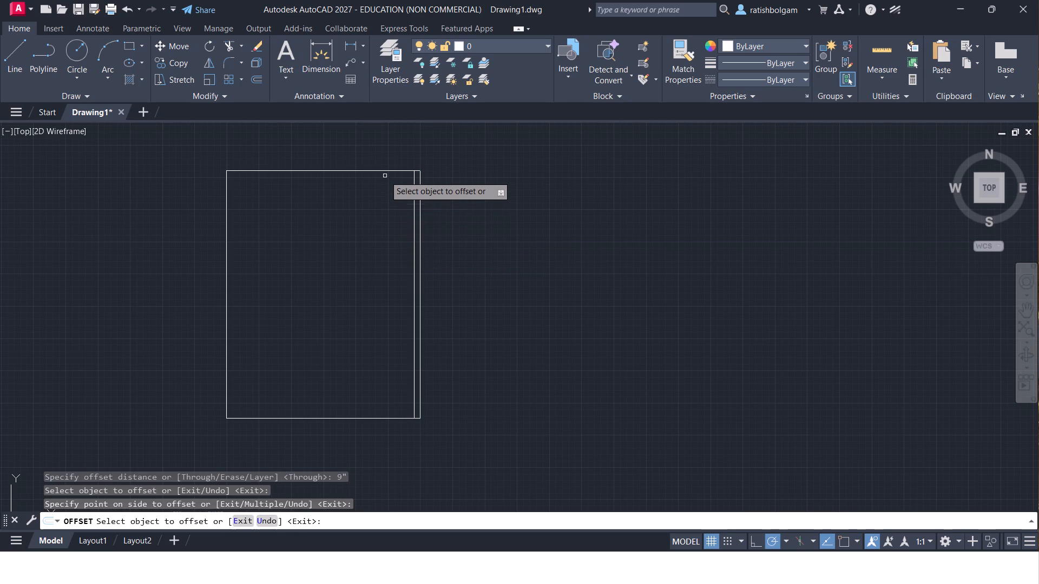
Offset the rectangle's north, west and south sides inward by the same 9" to complete the inner wall lines.
click(385, 171)
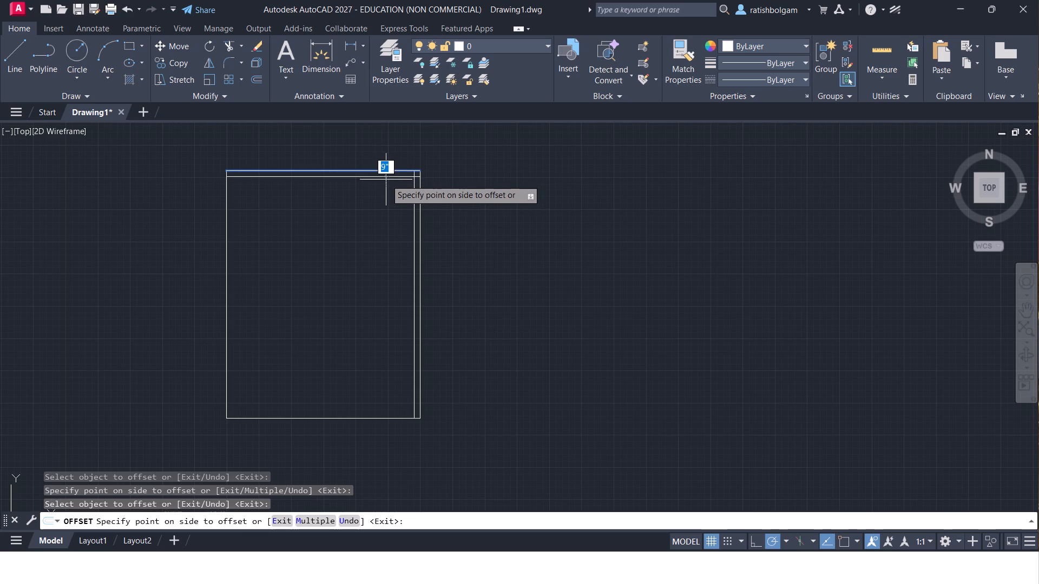
click(387, 179)
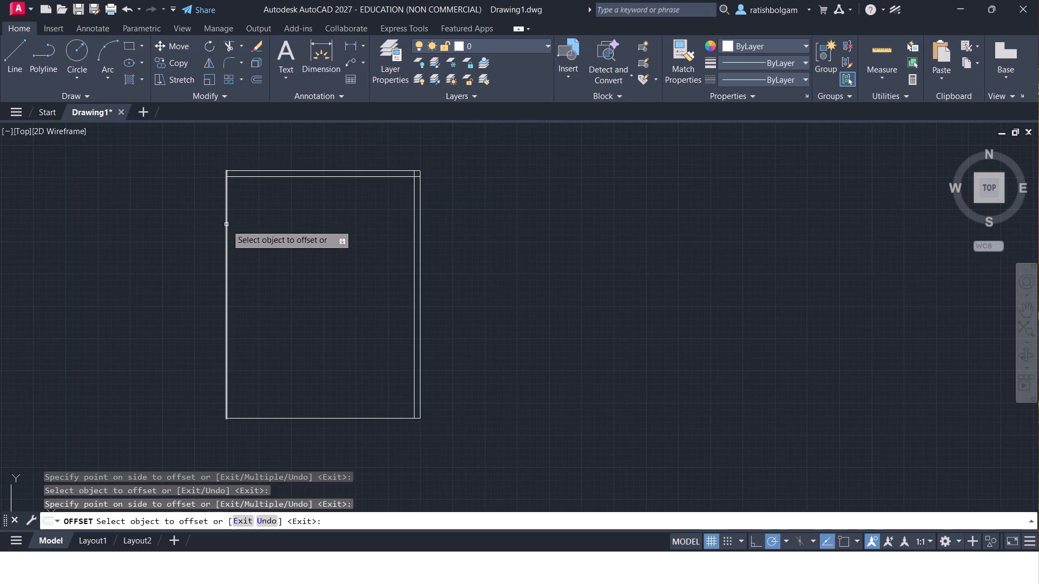
click(226, 224)
click(253, 220)
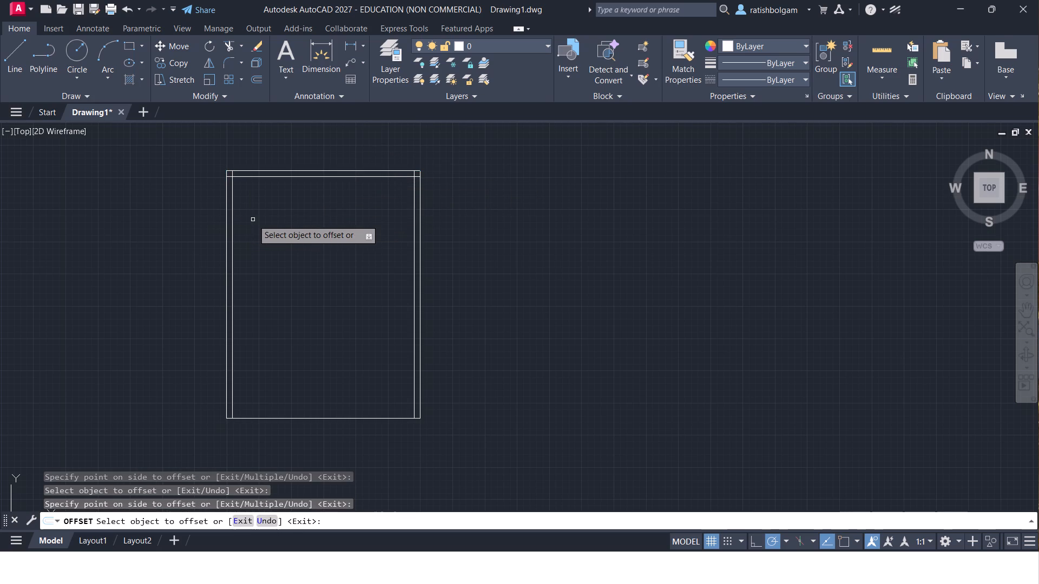
click(274, 416)
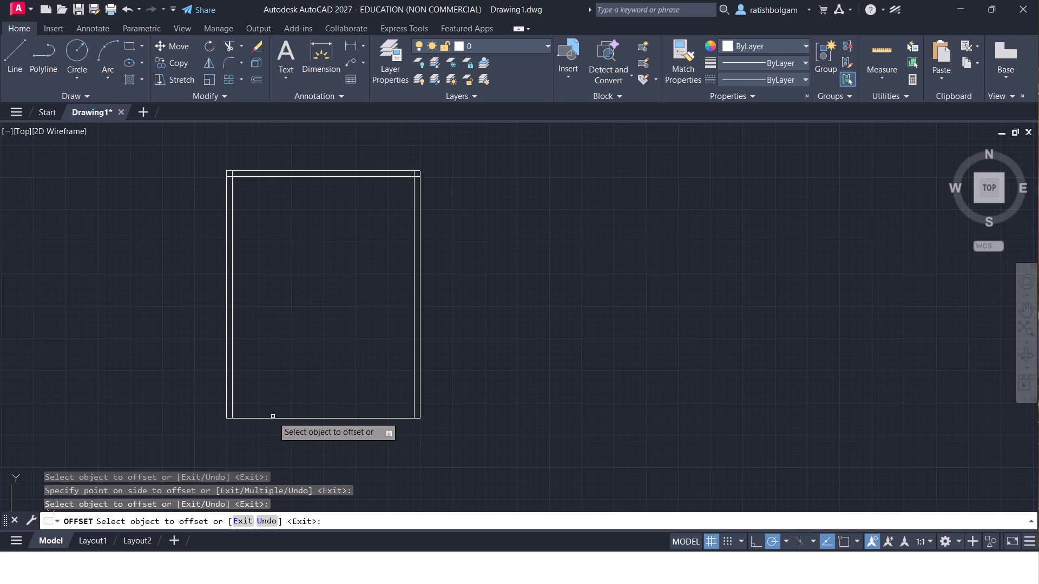
click(273, 417)
click(274, 397)
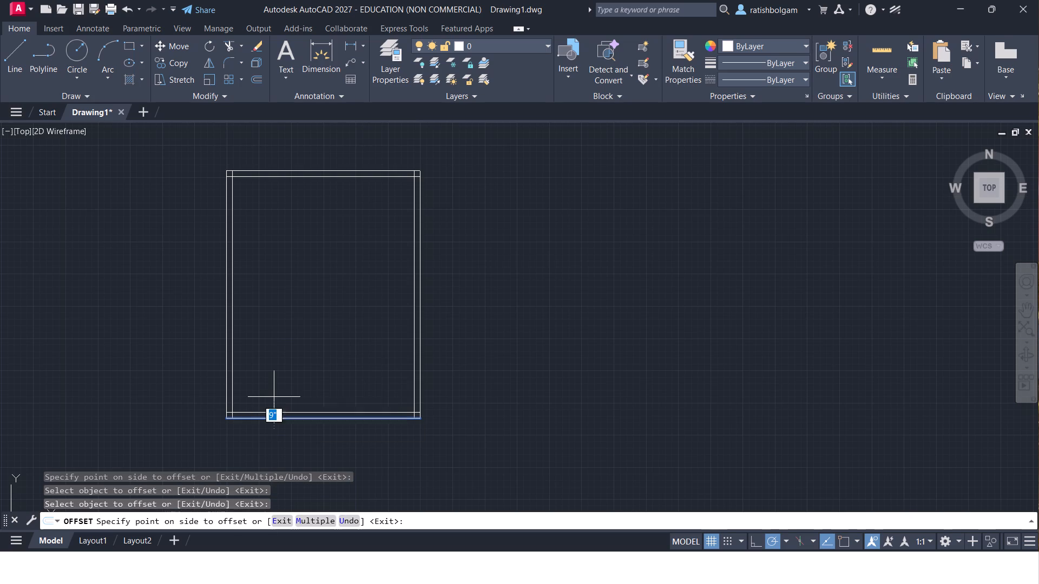
key(Escape)
key(Escape)
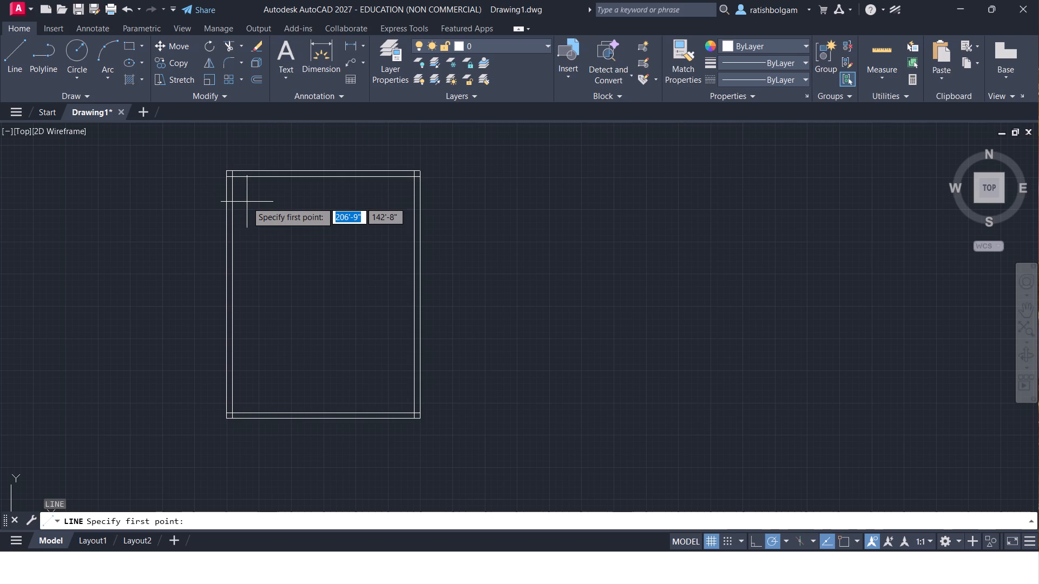
Draw connected lines from the inner northwest corner: 10'7" south, 10'4" east, and back north to the inner north wall line.
click(232, 177)
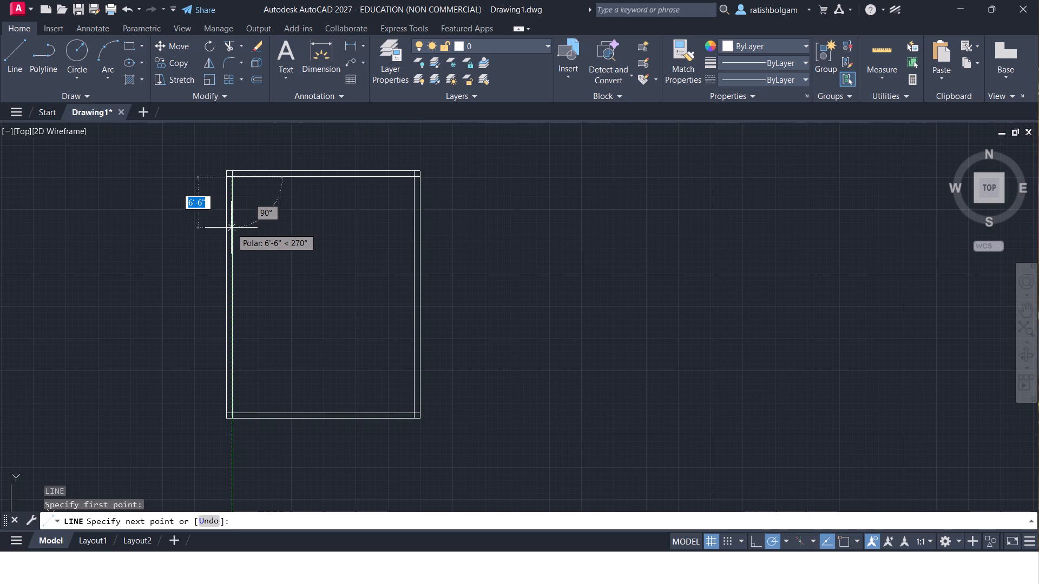
key(1)
key(0)
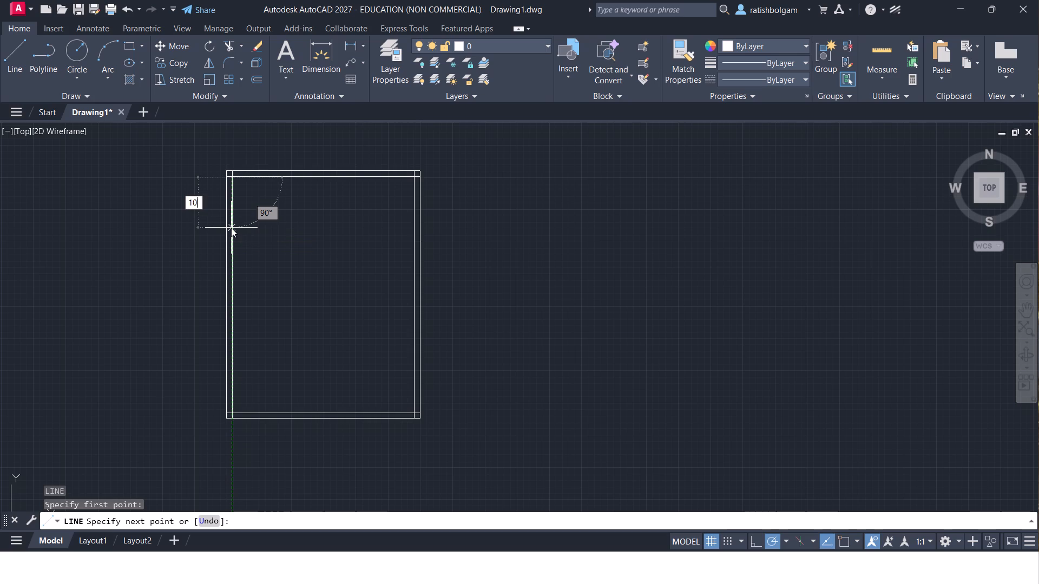
key(apostrophe)
key(7)
key(shift+quotedbl)
key(Return)
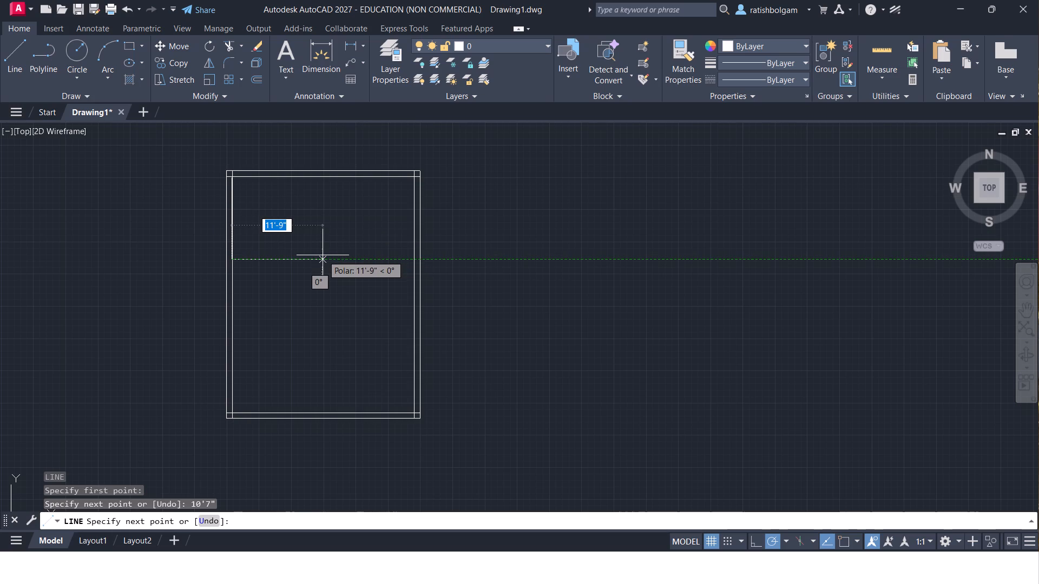
text(10)
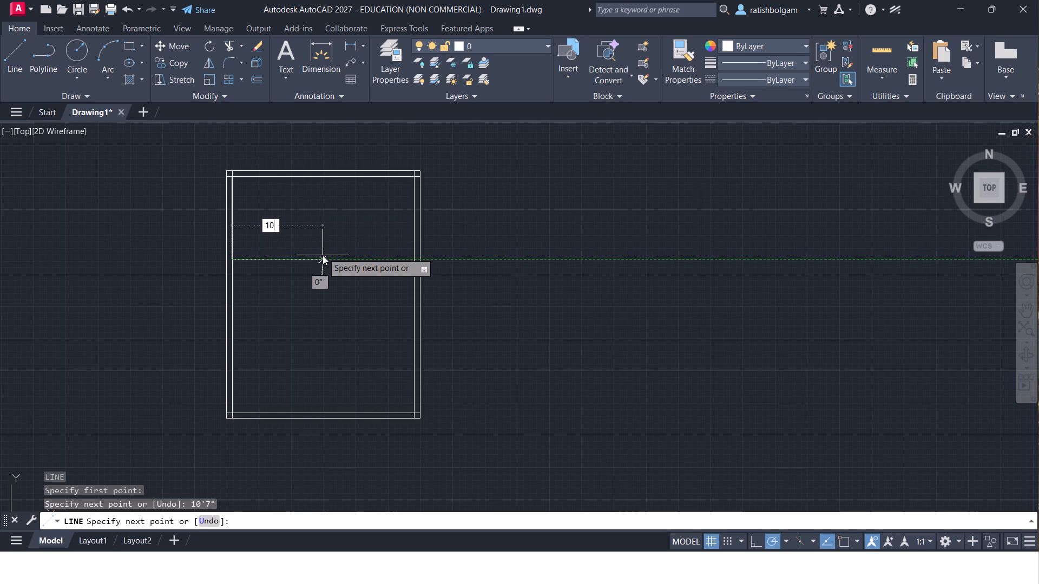
key(apostrophe)
key(4)
key(shift+quotedbl)
key(Return)
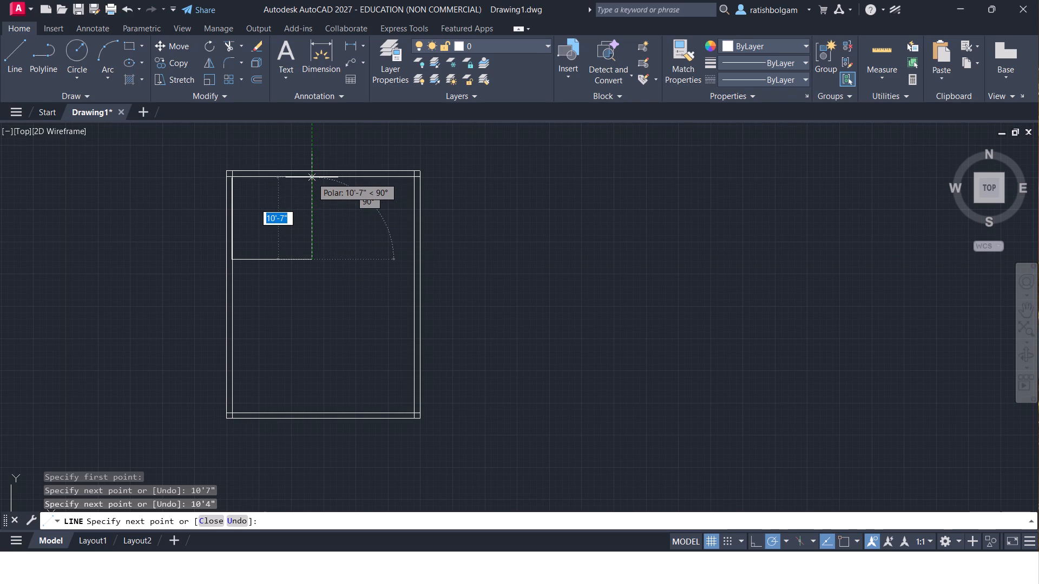
click(312, 177)
key(Escape)
key(Escape)
key(Escape)
key(Escape)
key(Escape)
key(Escape)
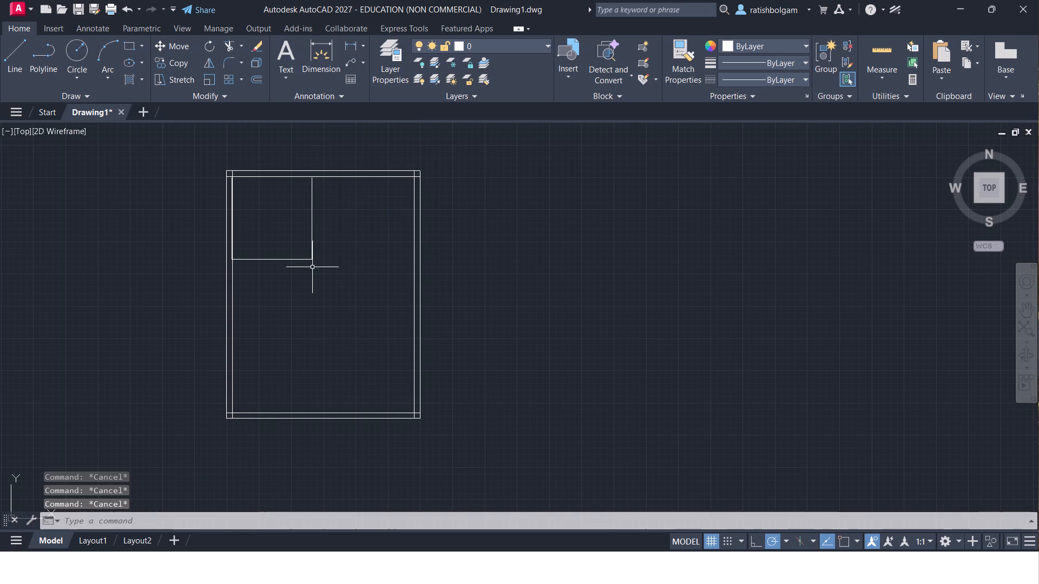
Delete the 10'7" vertical line beside the inner west wall and the 10'4" horizontal line.
ctrl+scroll(253, 231, up, 3)
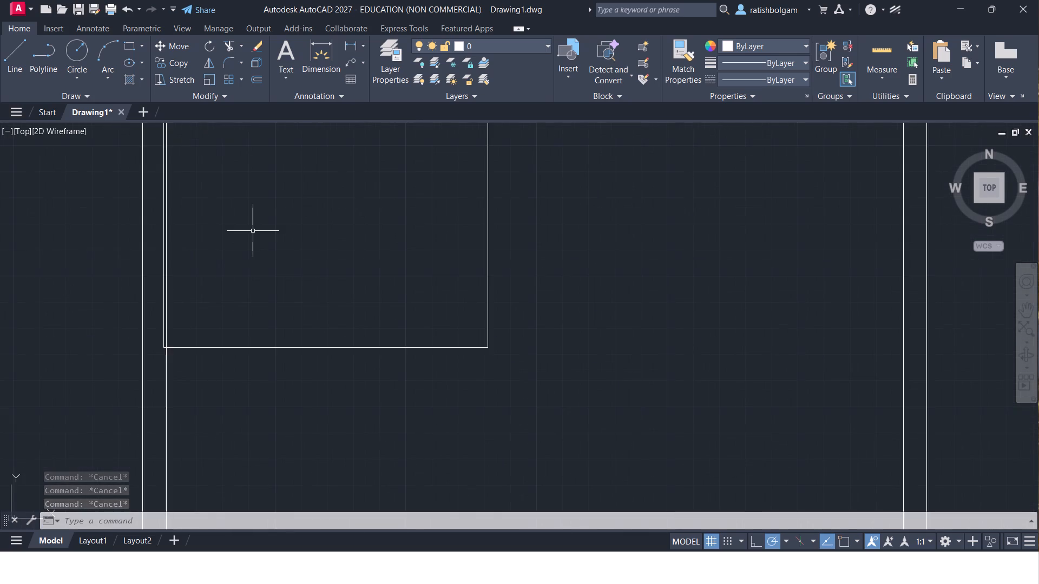
ctrl+scroll(253, 231, up, 1)
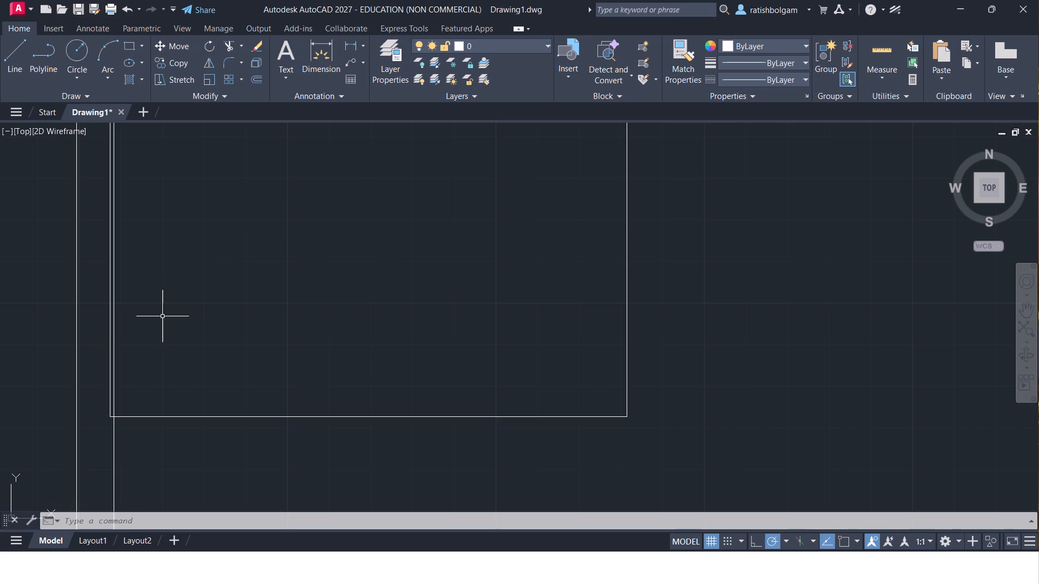
click(109, 325)
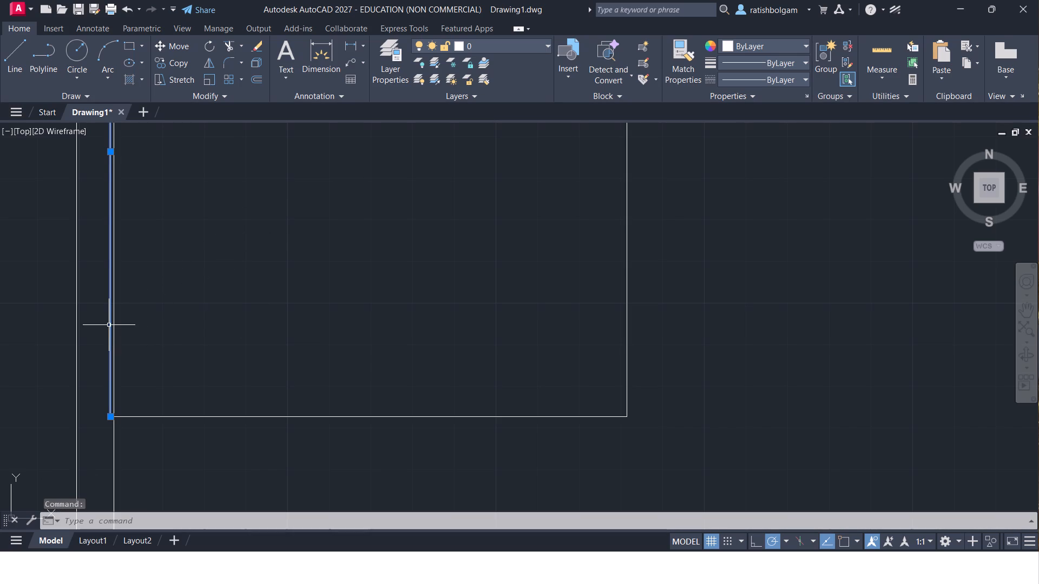
key(Delete)
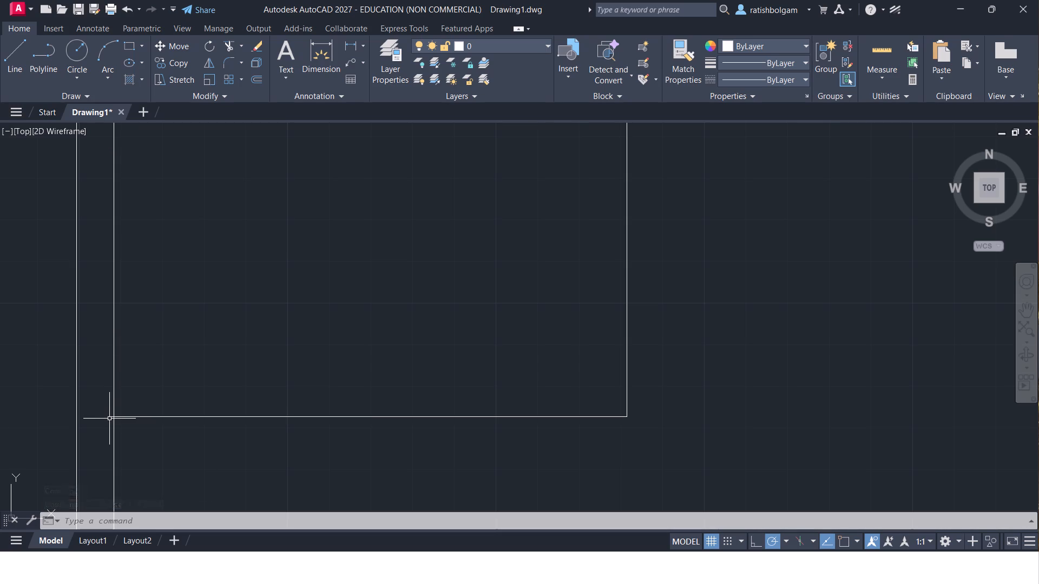
click(110, 419)
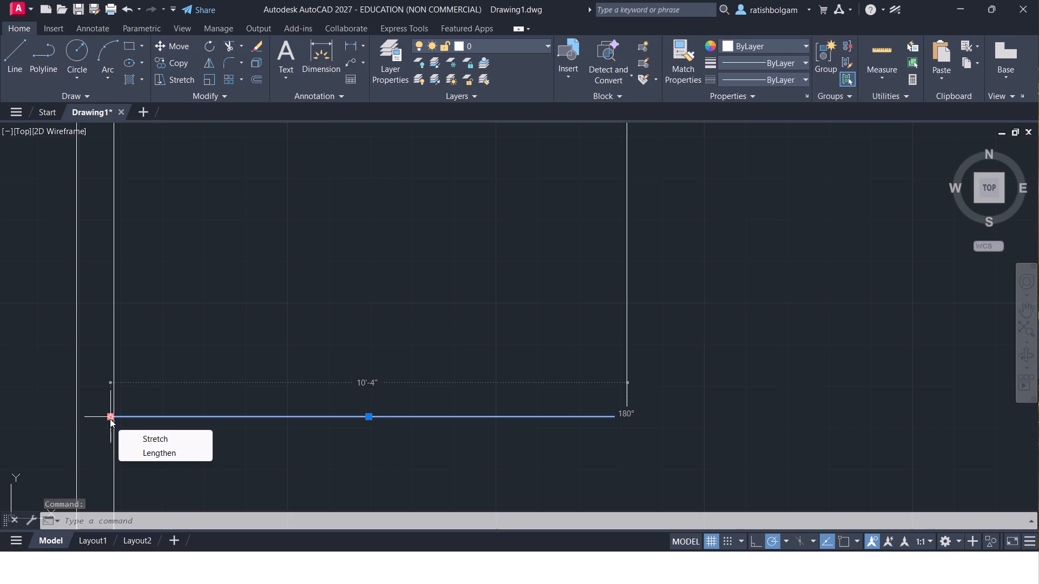
key(Escape)
key(Escape)
key(Escape)
key(Escape)
key(Escape)
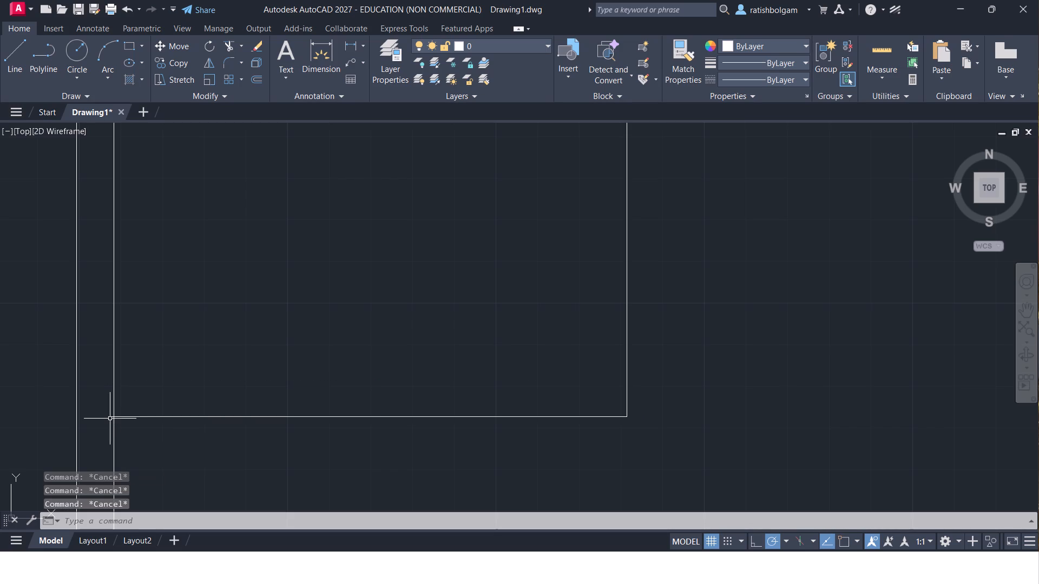
click(148, 418)
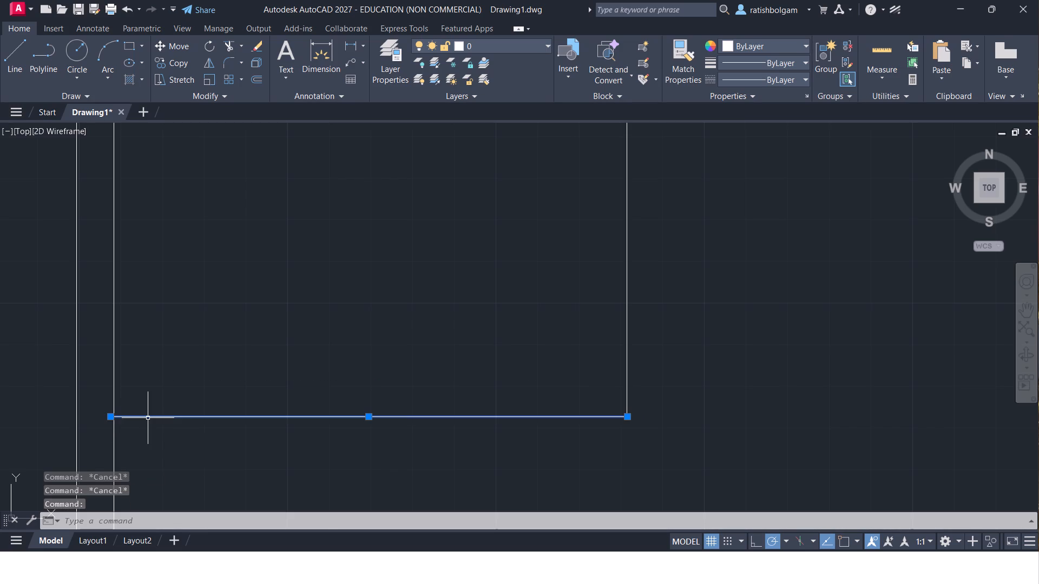
key(Delete)
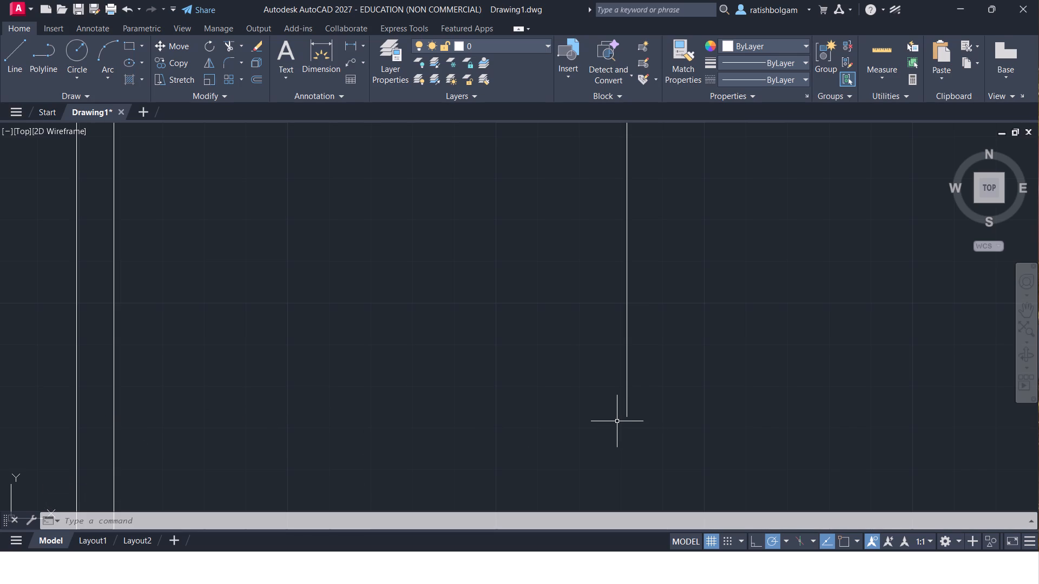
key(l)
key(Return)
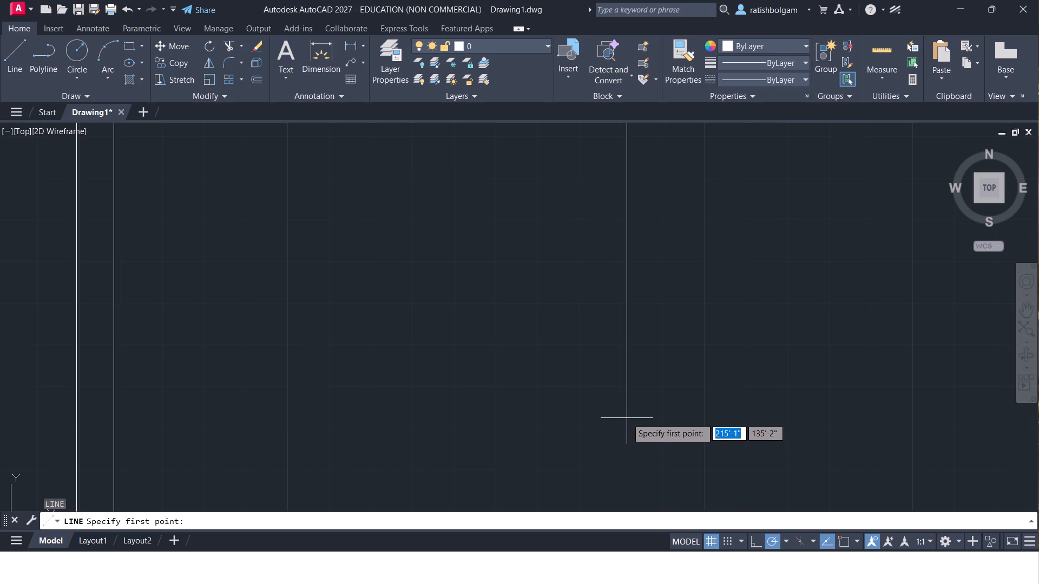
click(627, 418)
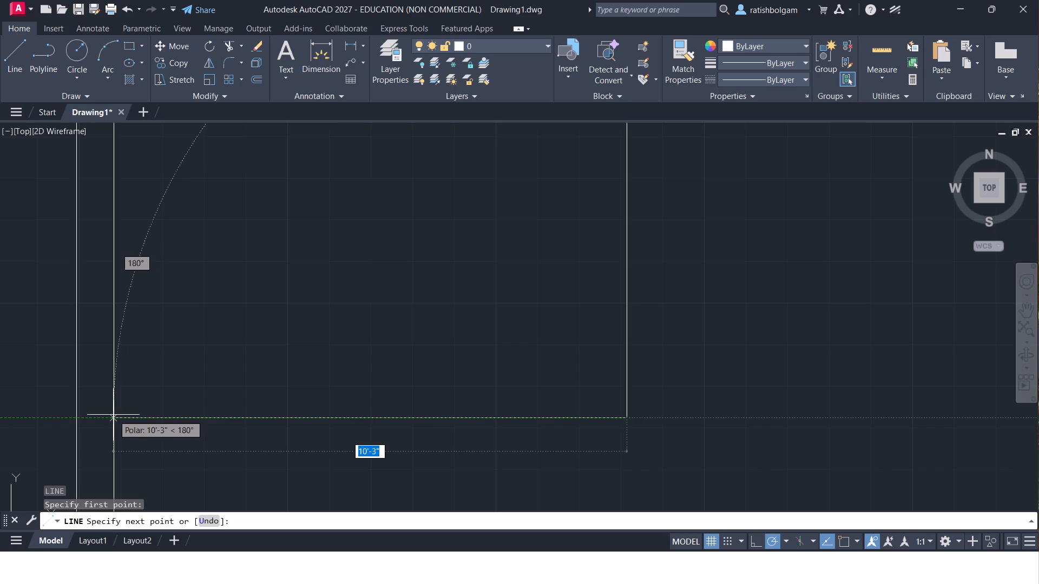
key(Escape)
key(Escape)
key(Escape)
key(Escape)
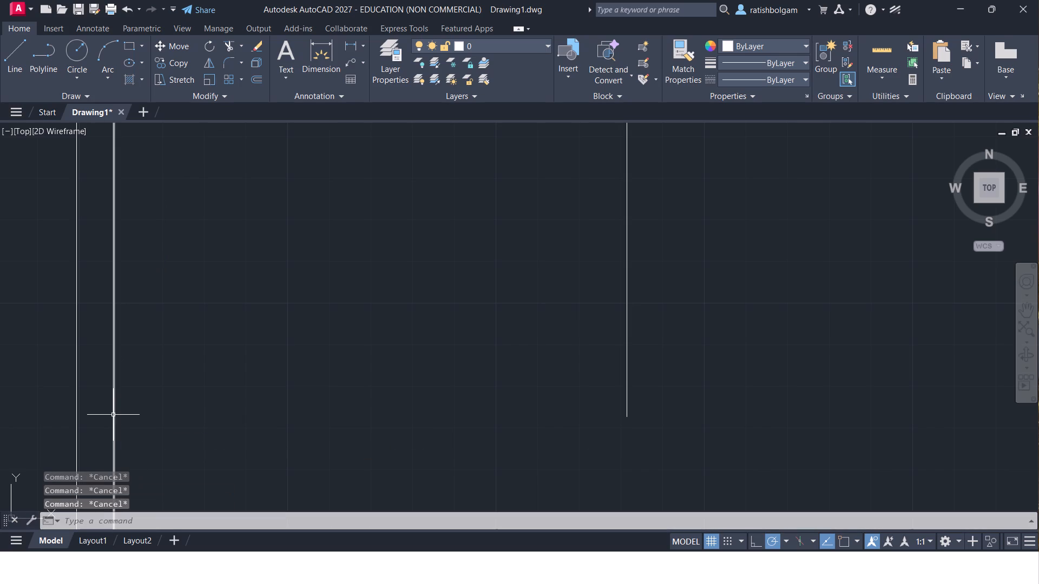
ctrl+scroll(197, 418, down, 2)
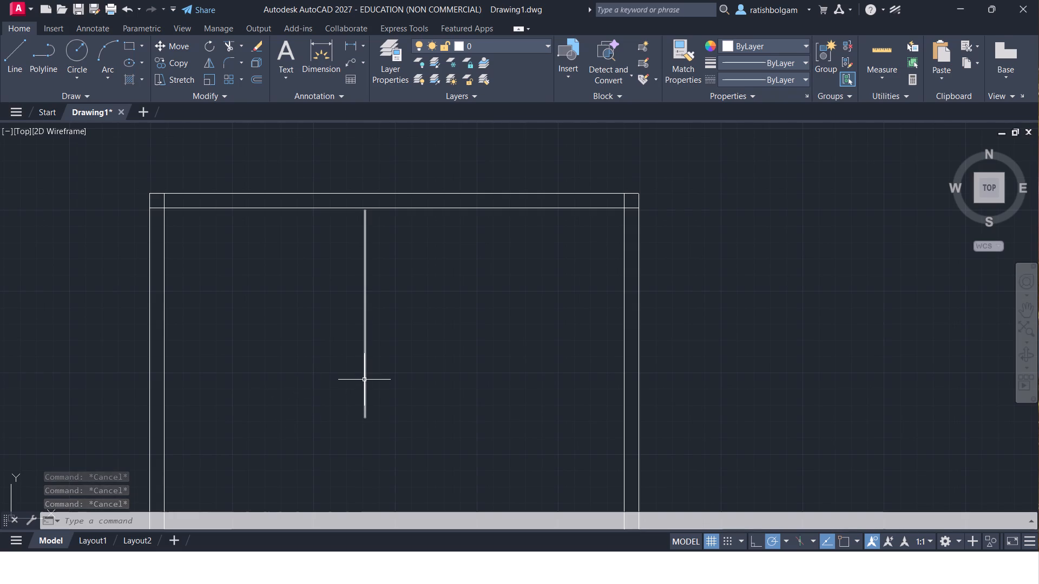
Delete the remaining vertical partition line that hangs from the inner north wall line.
click(364, 380)
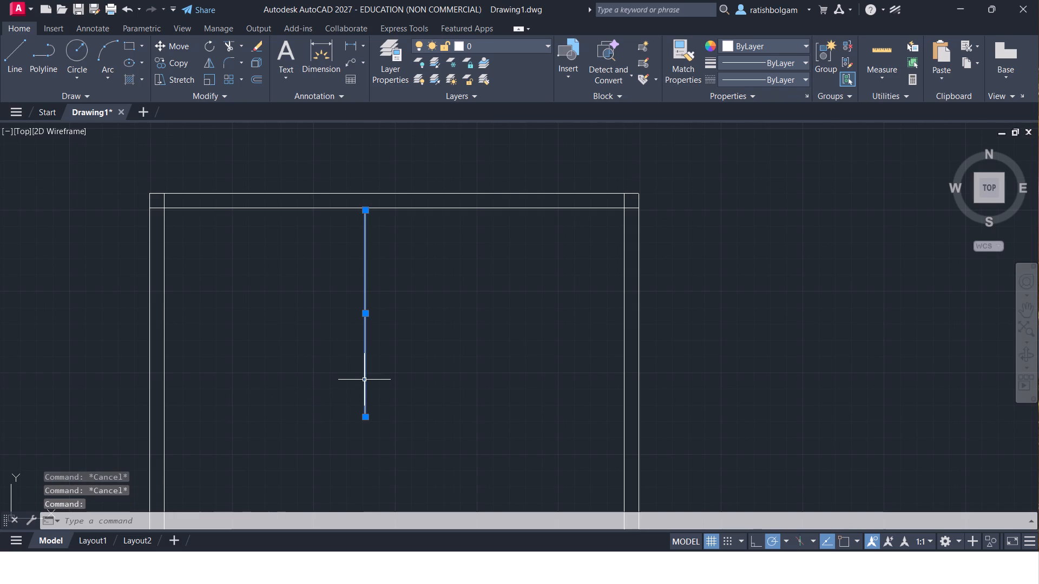
key(Delete)
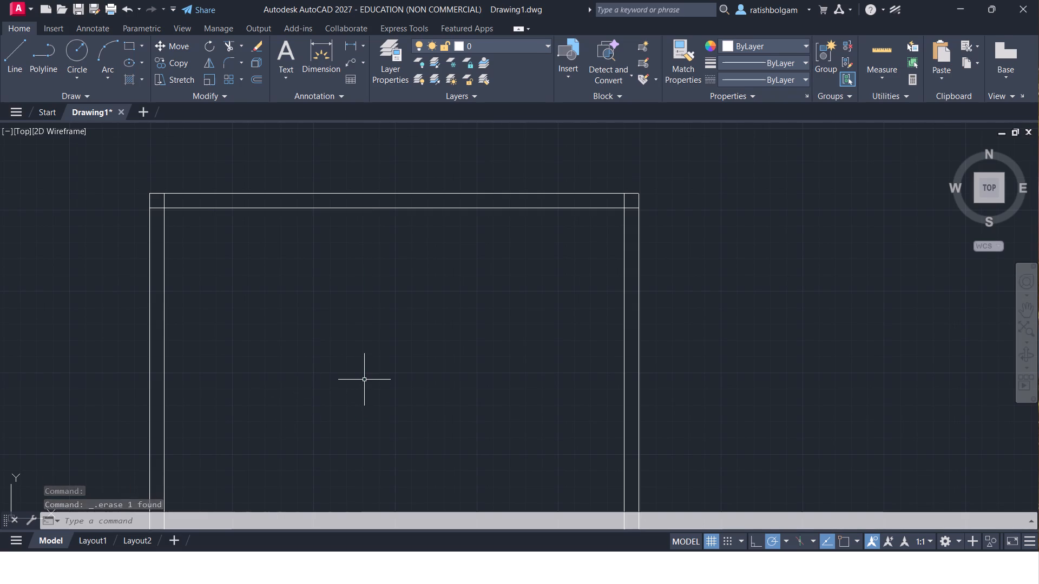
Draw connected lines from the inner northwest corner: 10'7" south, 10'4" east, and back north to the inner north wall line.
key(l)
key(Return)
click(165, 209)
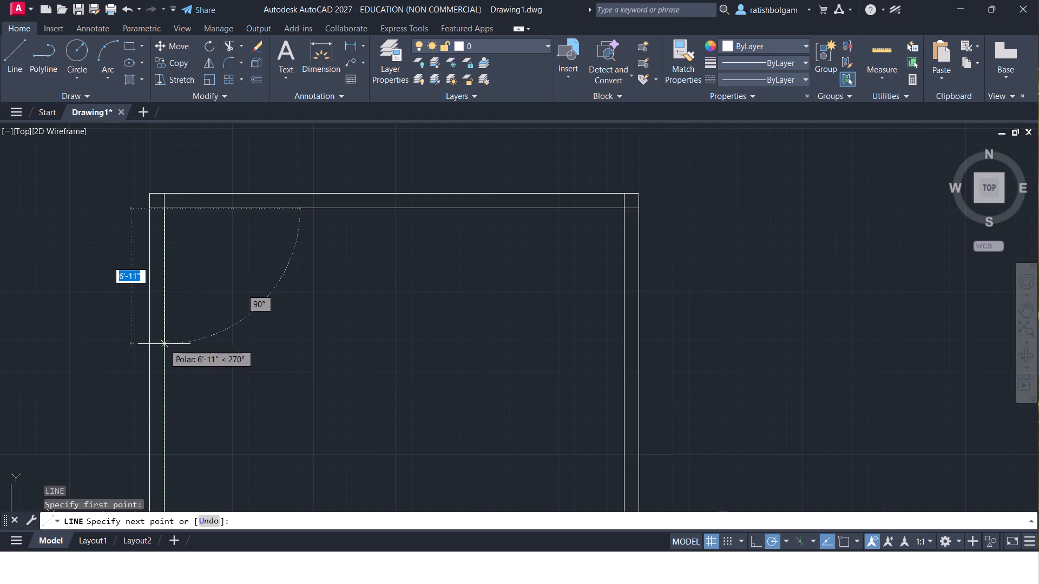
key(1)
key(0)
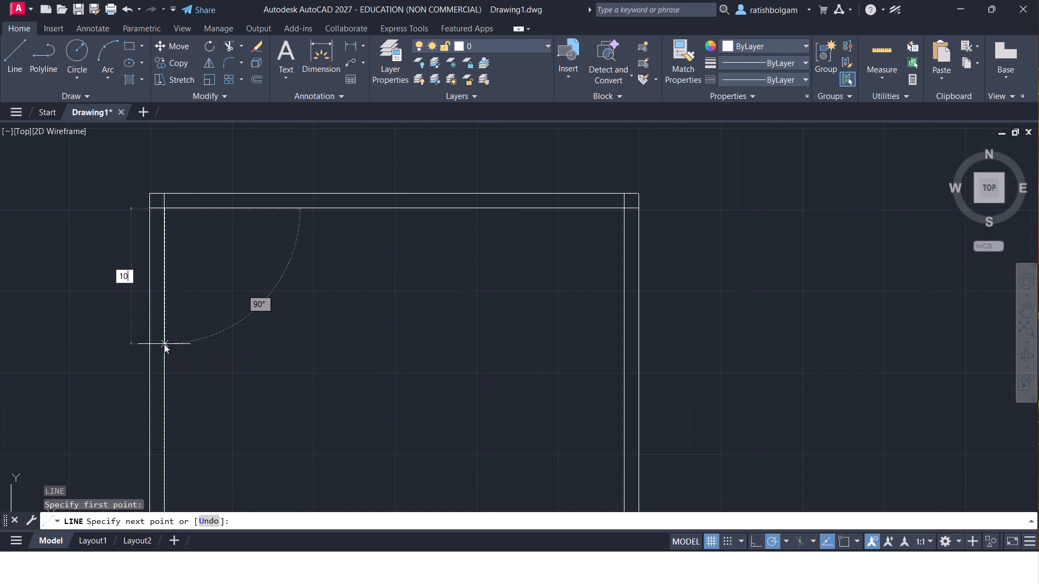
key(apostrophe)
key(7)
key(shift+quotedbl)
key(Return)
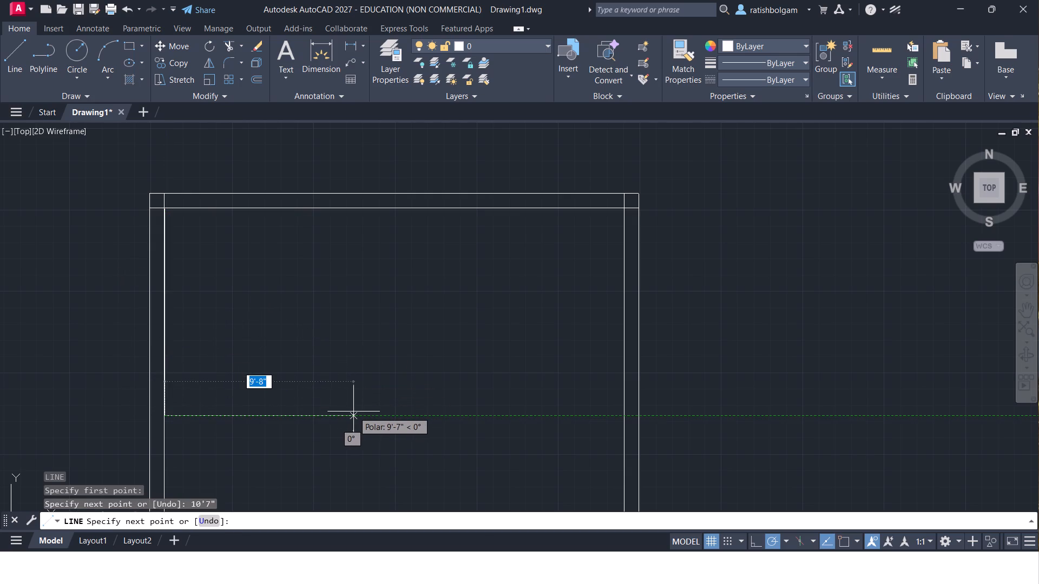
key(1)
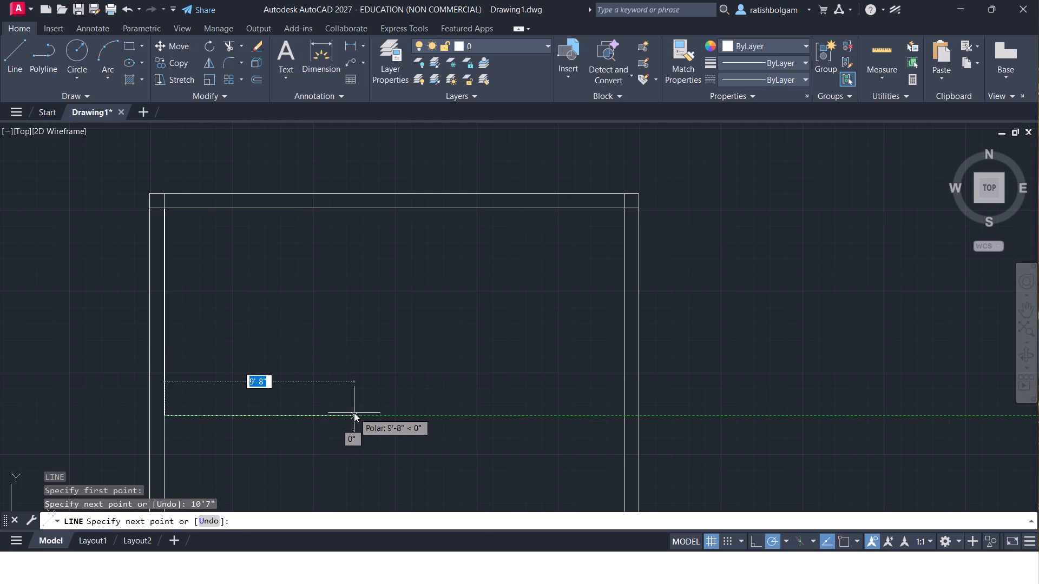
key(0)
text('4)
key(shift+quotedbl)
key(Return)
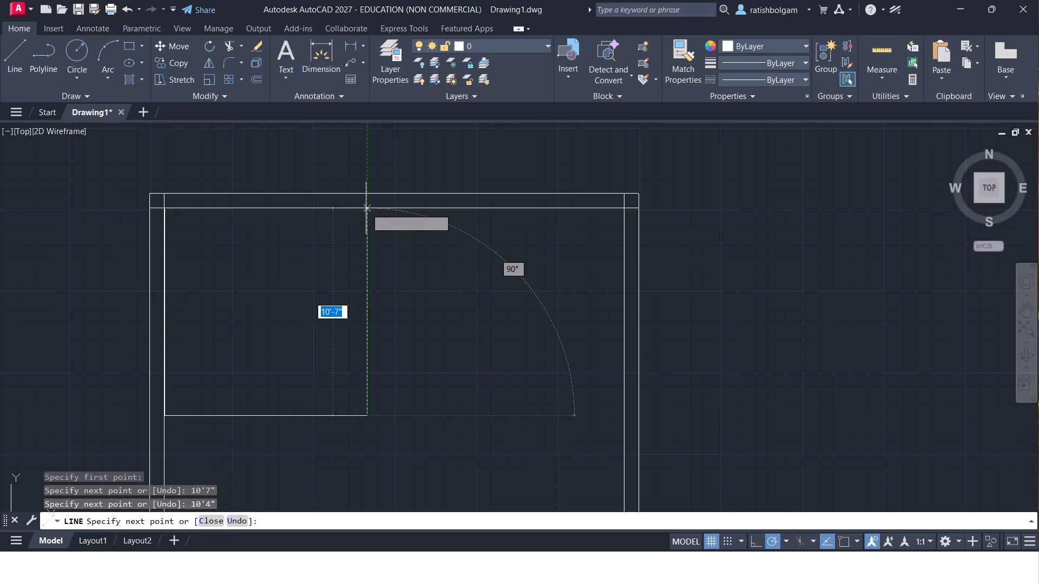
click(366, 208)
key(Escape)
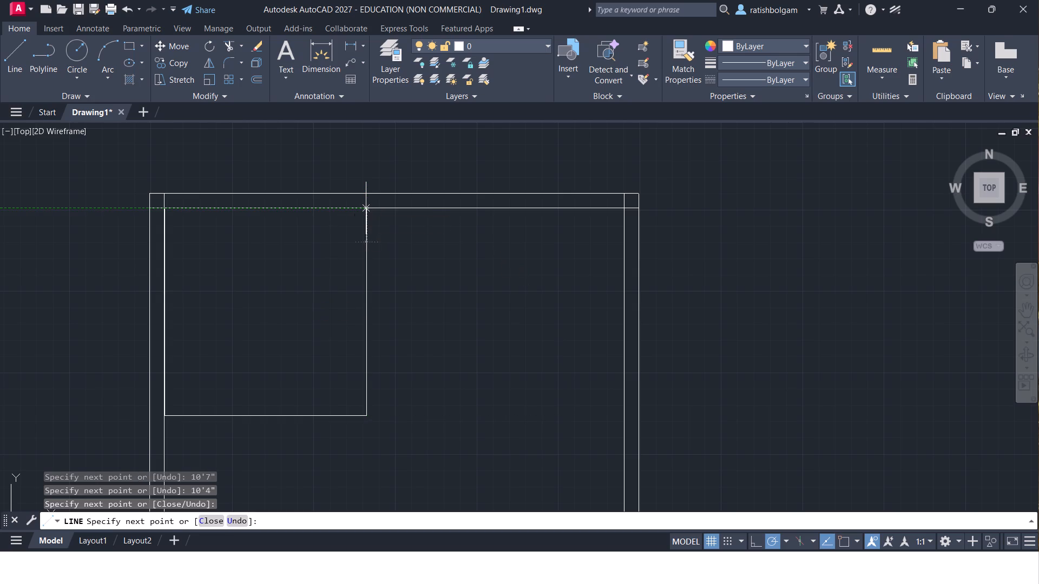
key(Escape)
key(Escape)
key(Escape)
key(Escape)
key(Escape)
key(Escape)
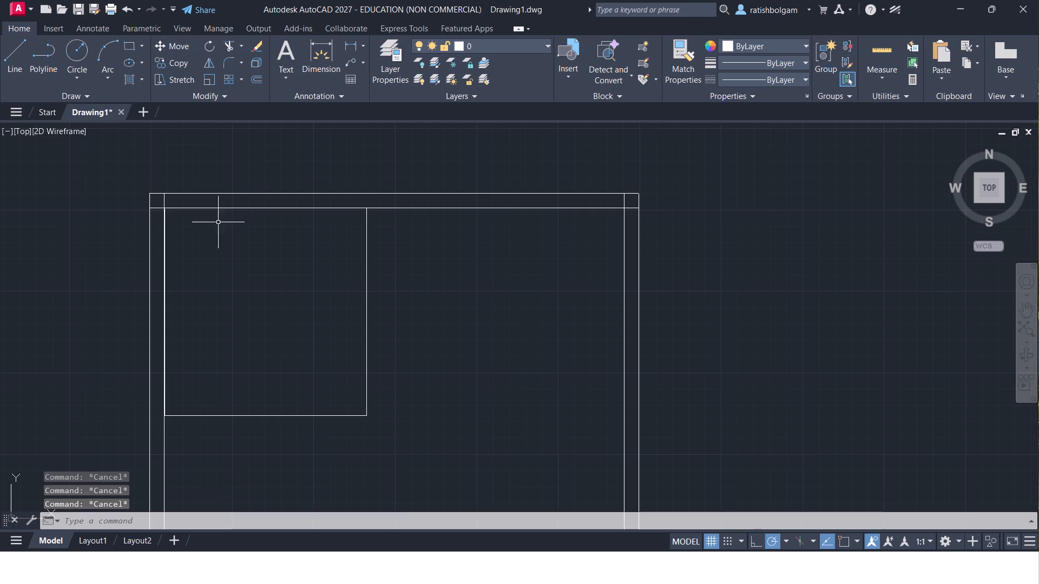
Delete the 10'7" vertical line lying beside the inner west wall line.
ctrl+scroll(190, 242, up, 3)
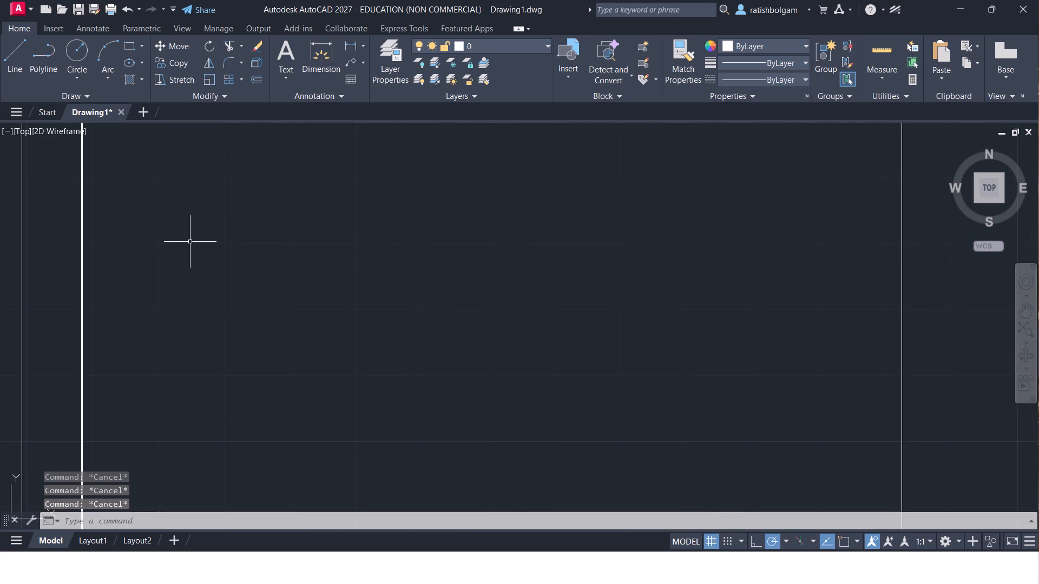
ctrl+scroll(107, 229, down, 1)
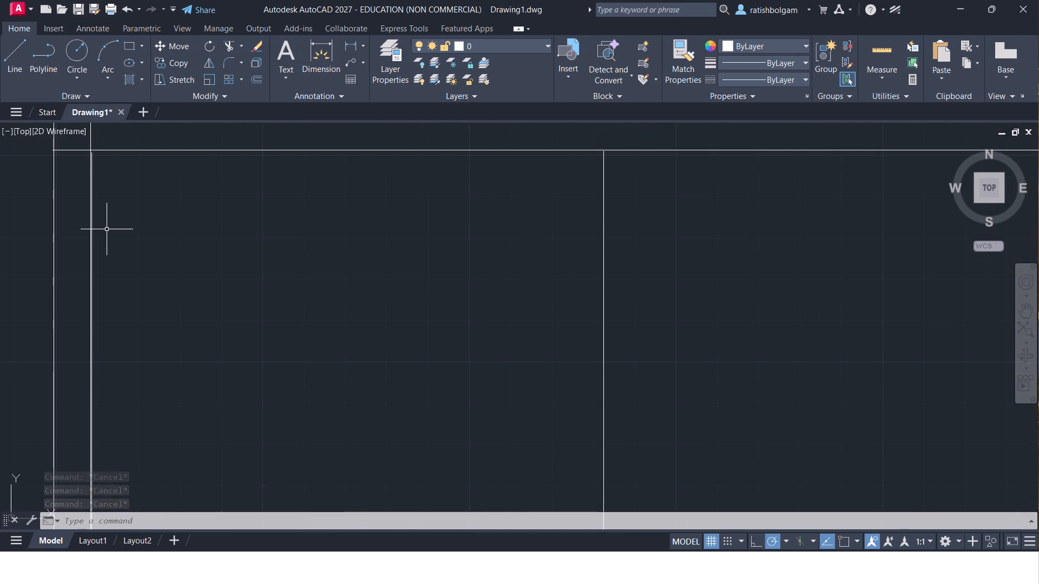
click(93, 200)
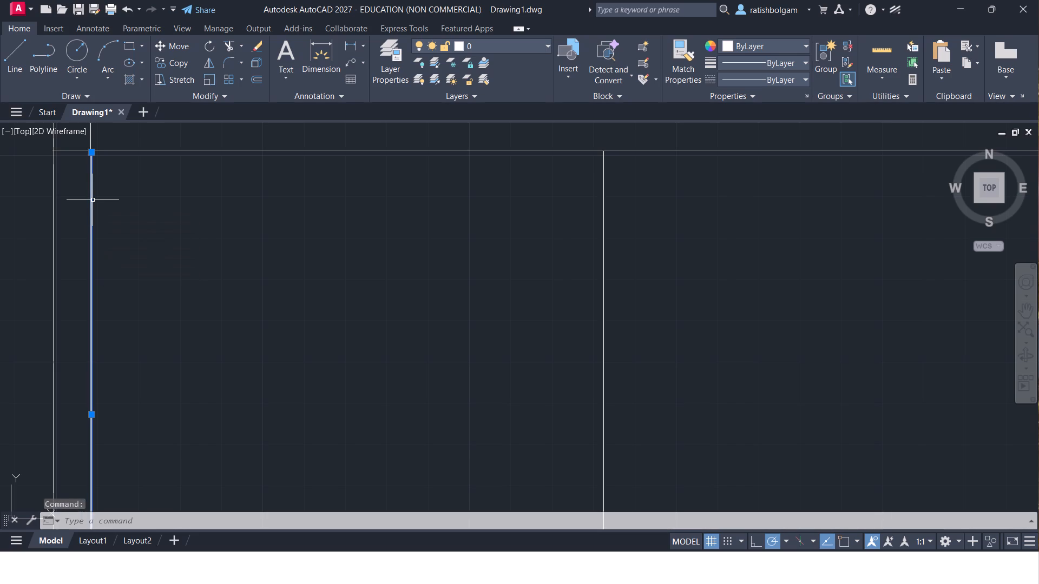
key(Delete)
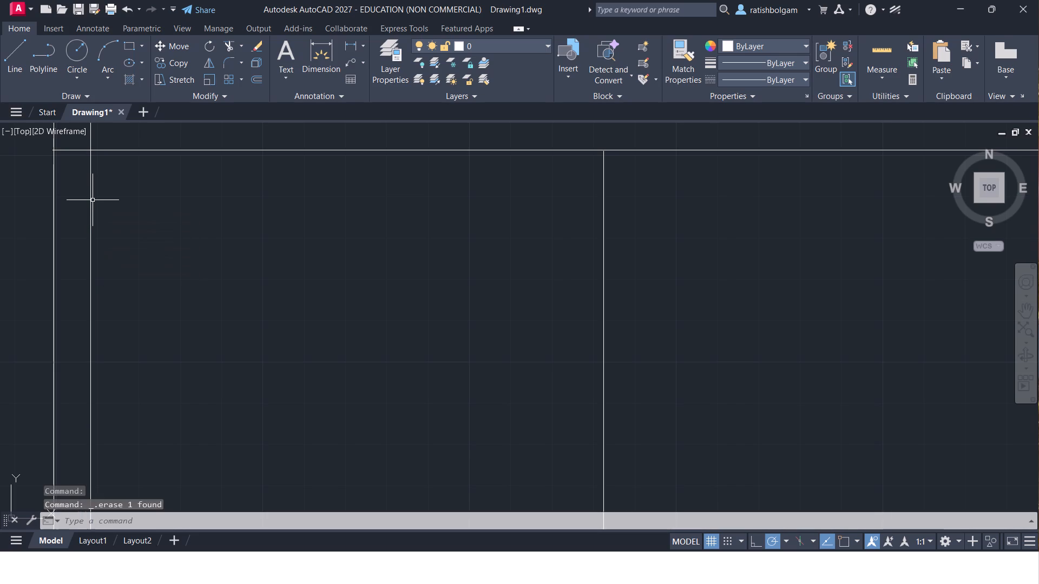
Check the northwest room's dimensions with the quick measure tool.
ctrl+scroll(133, 190, down, 5)
ctrl+scroll(133, 190, up, 1)
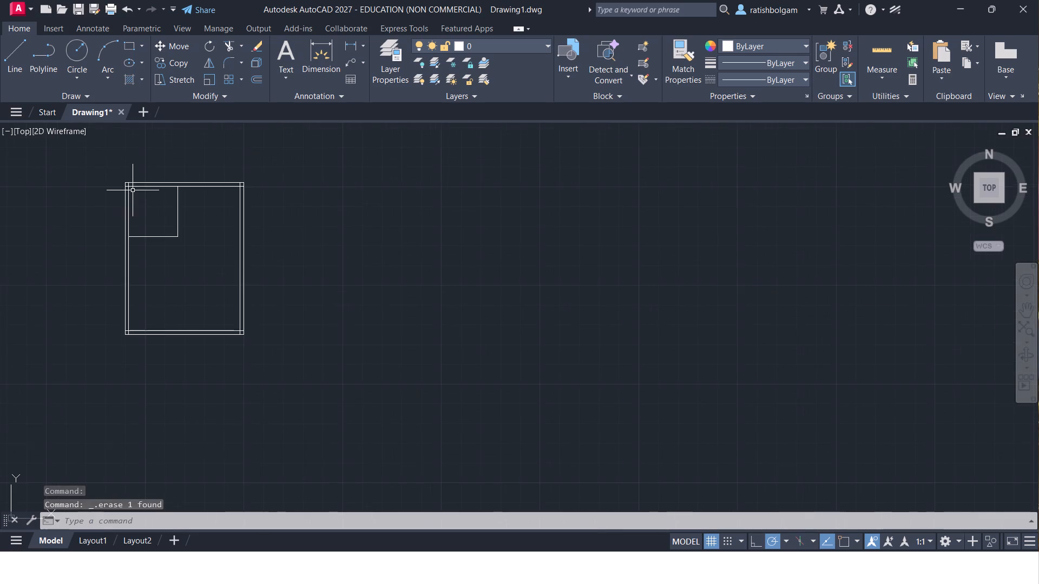
ctrl+scroll(133, 190, up, 1)
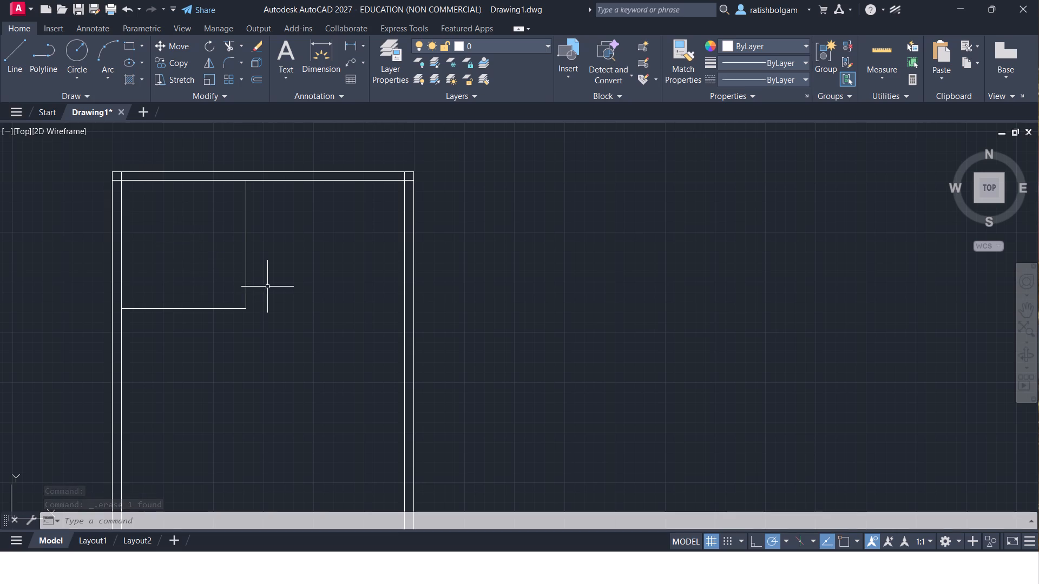
click(887, 50)
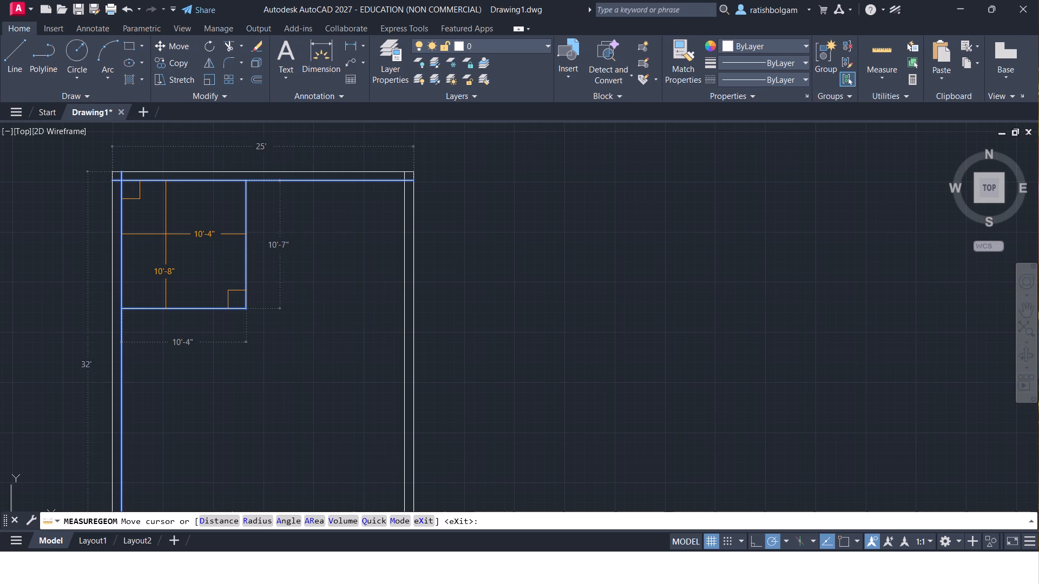
key(Escape)
key(Escape)
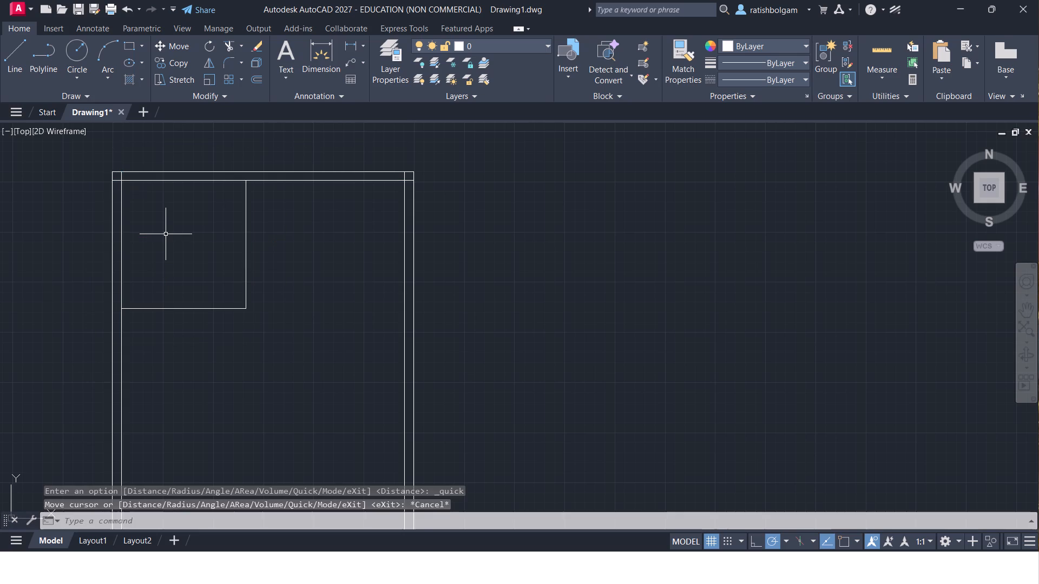
key(Escape)
key(Escape)
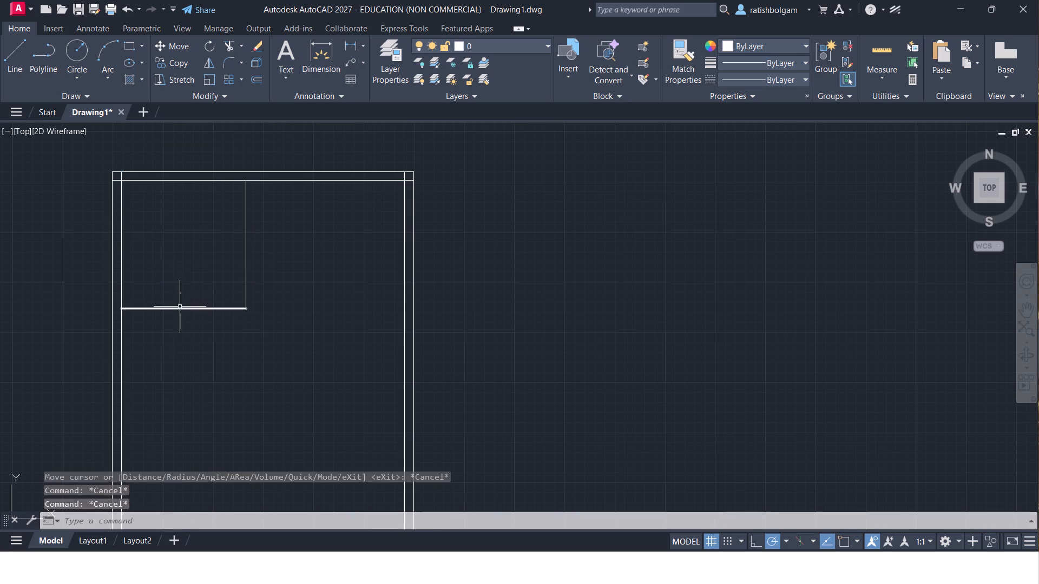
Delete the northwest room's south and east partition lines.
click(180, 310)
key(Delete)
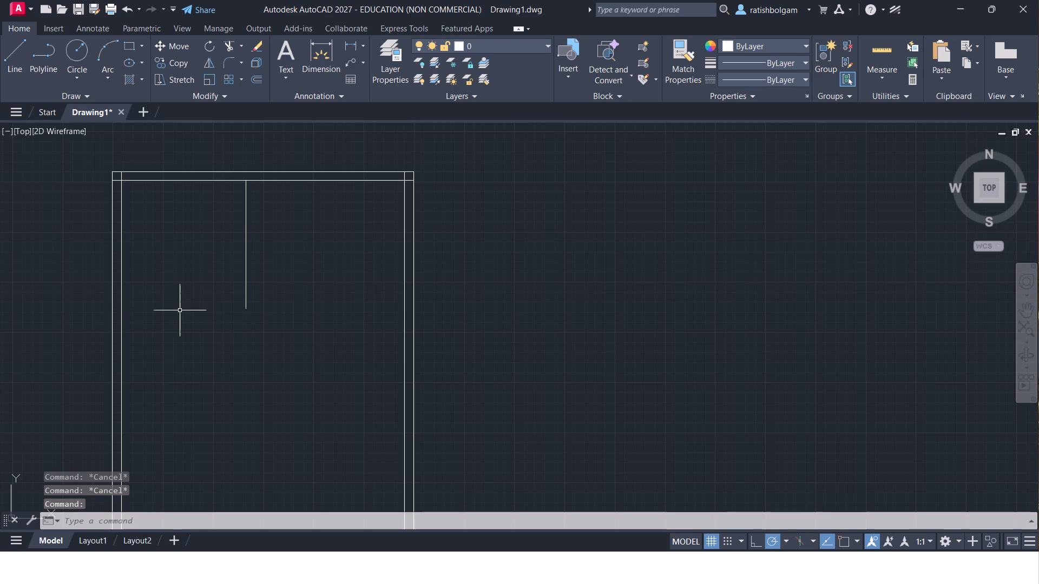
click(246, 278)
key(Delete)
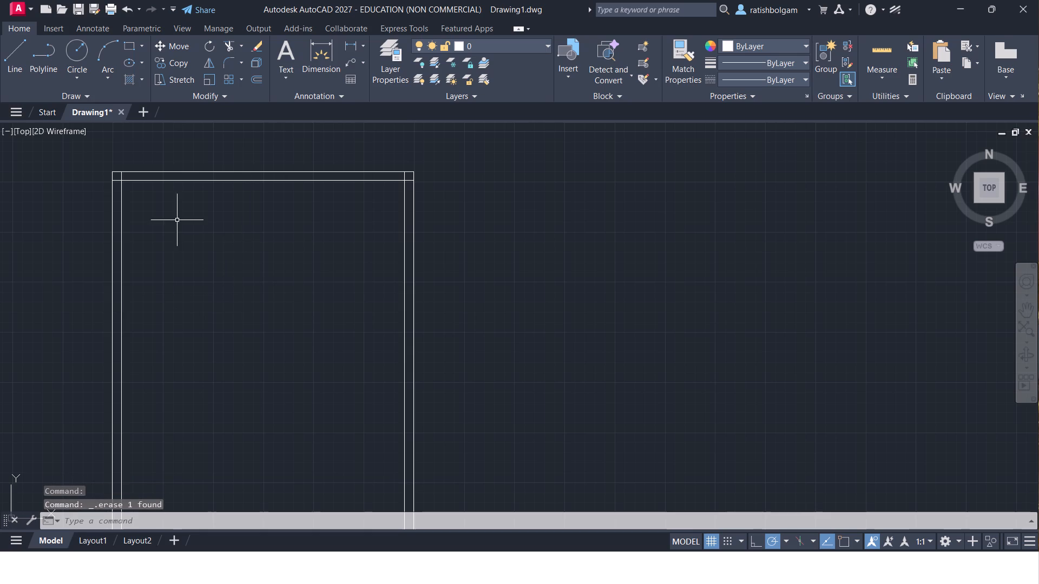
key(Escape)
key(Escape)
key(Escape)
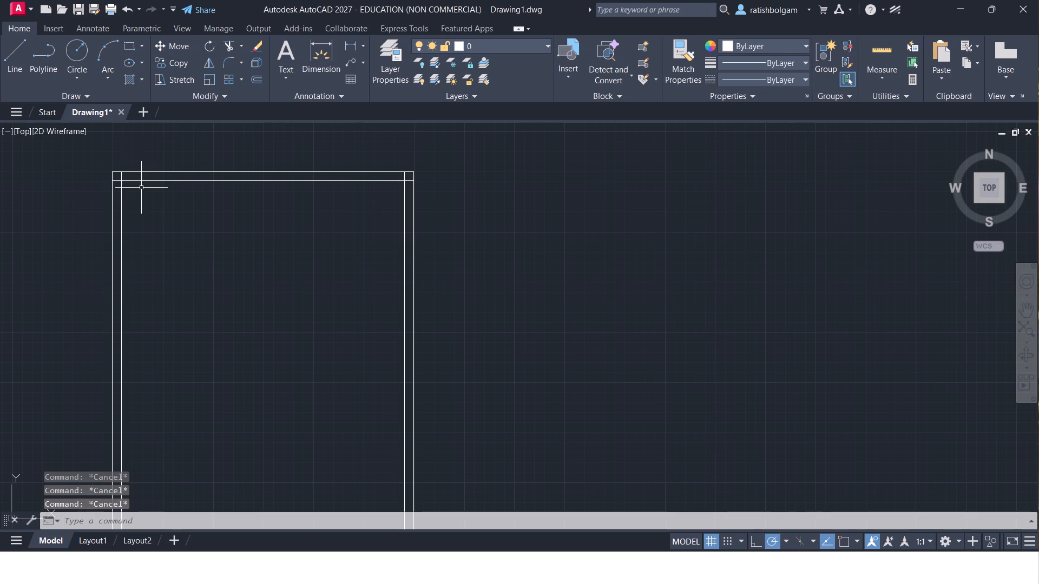
Draw a freehand line segment south from the inner northwest corner along the inner west wall line.
key(l)
key(Return)
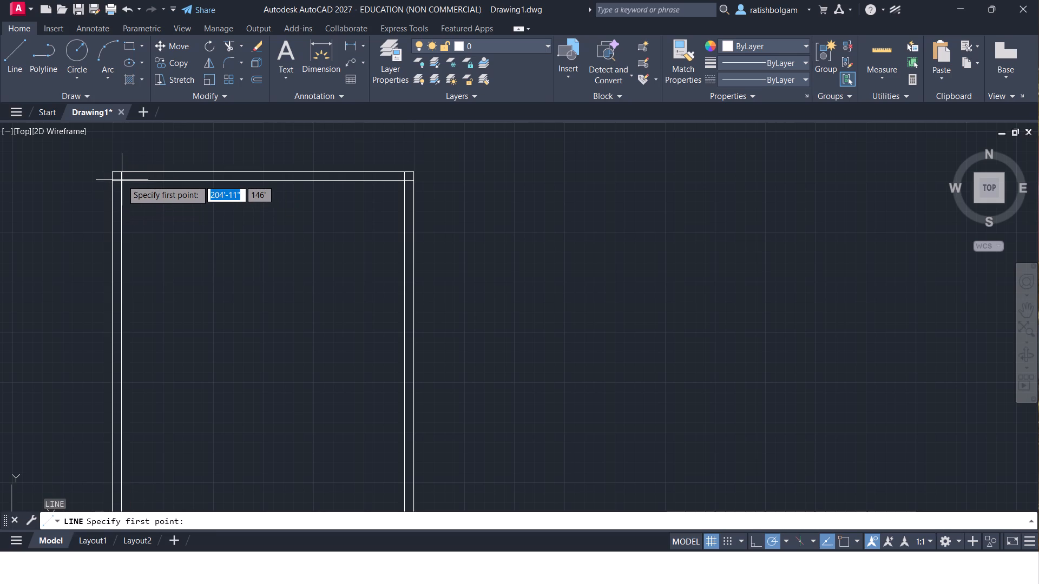
click(122, 181)
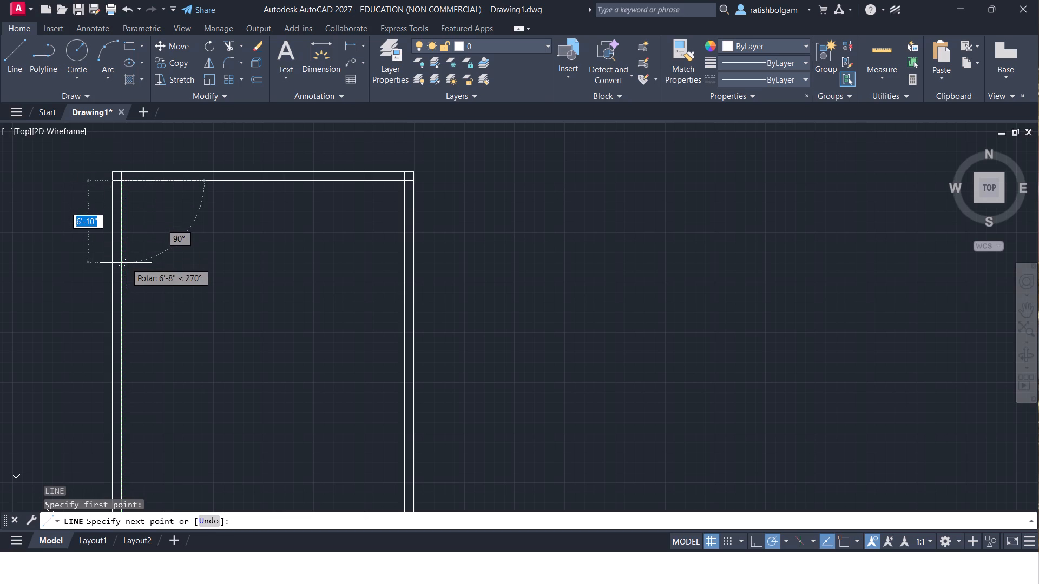
click(126, 291)
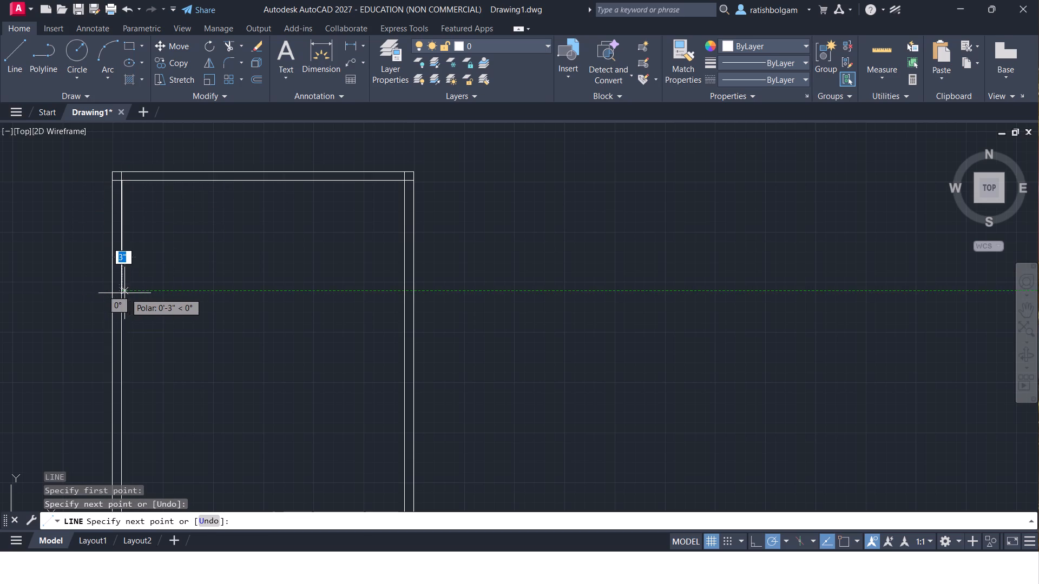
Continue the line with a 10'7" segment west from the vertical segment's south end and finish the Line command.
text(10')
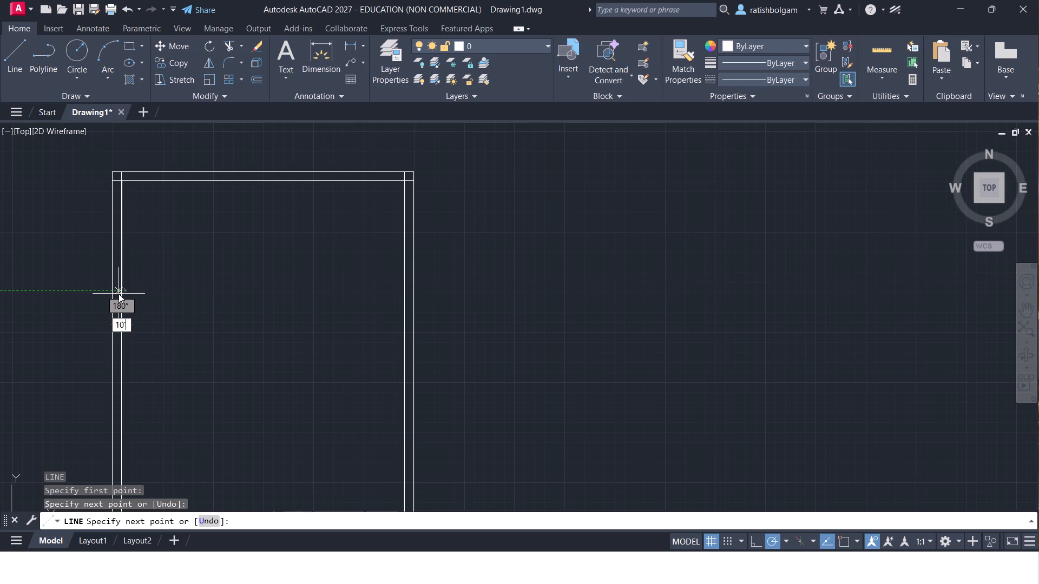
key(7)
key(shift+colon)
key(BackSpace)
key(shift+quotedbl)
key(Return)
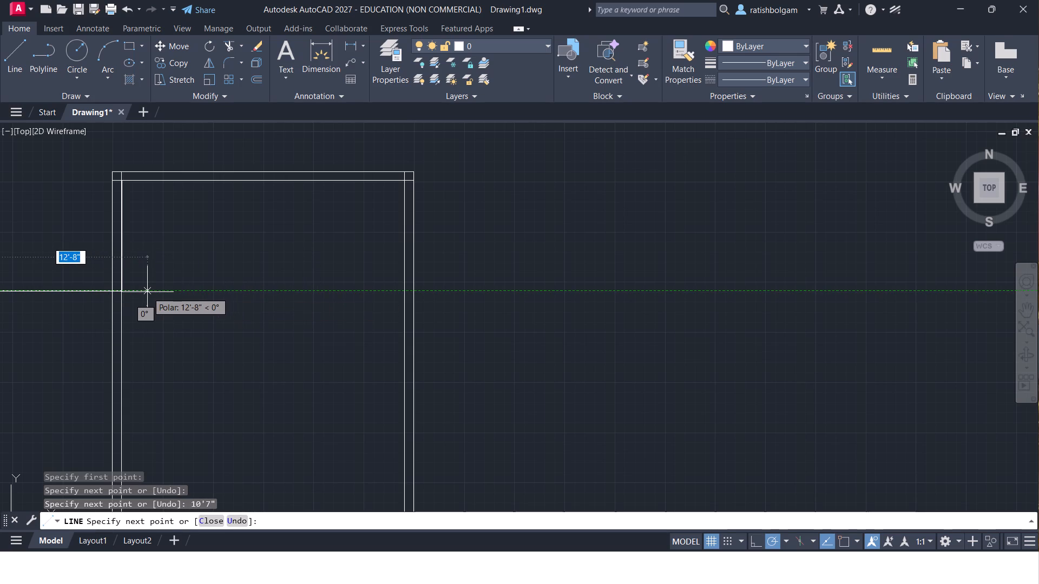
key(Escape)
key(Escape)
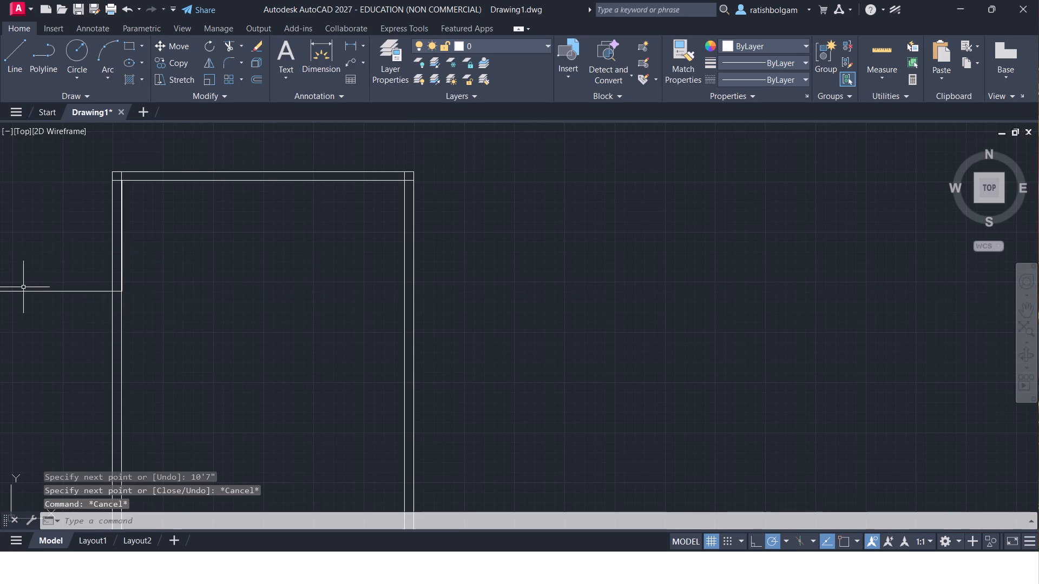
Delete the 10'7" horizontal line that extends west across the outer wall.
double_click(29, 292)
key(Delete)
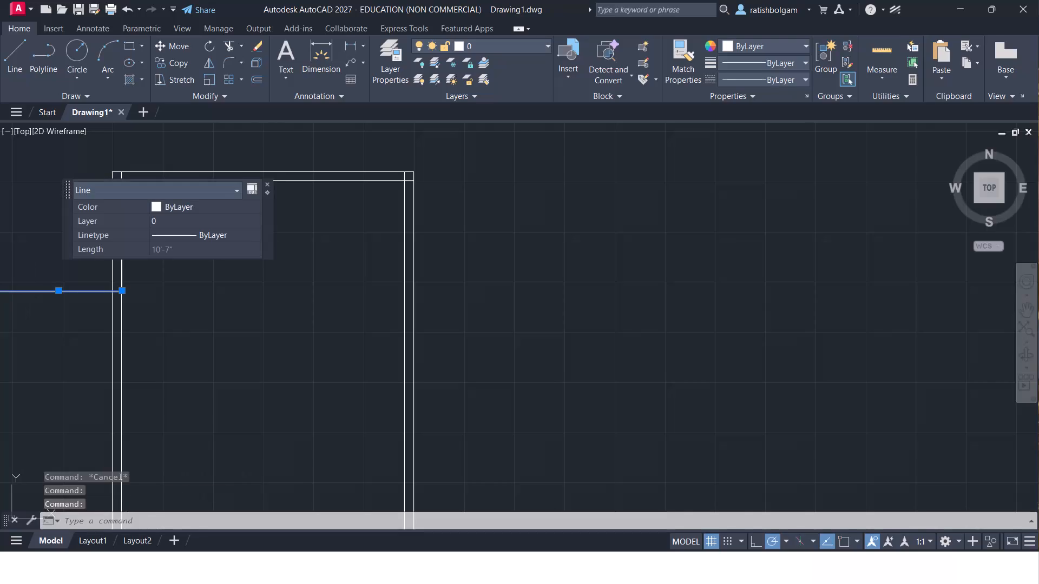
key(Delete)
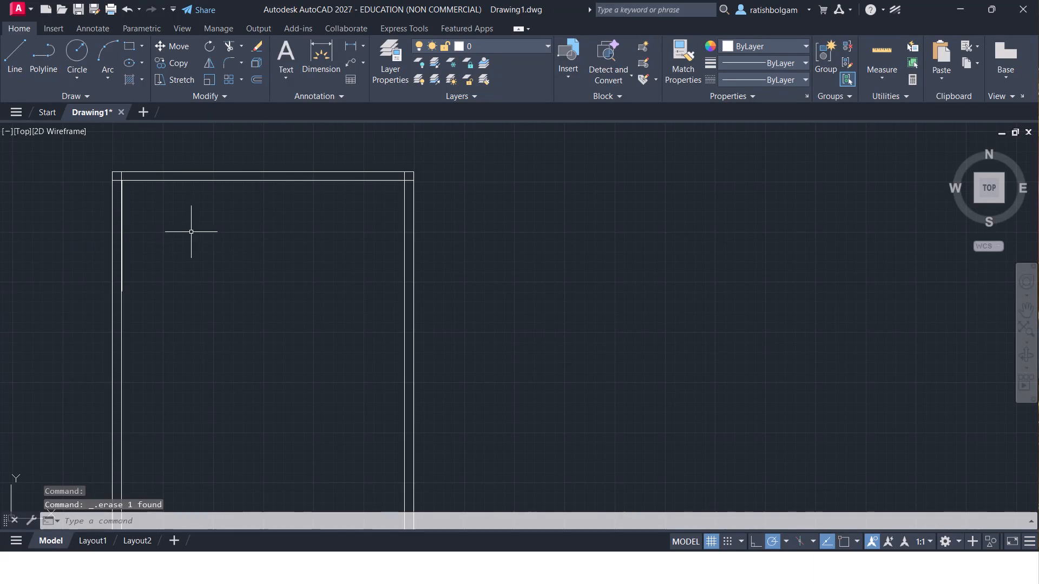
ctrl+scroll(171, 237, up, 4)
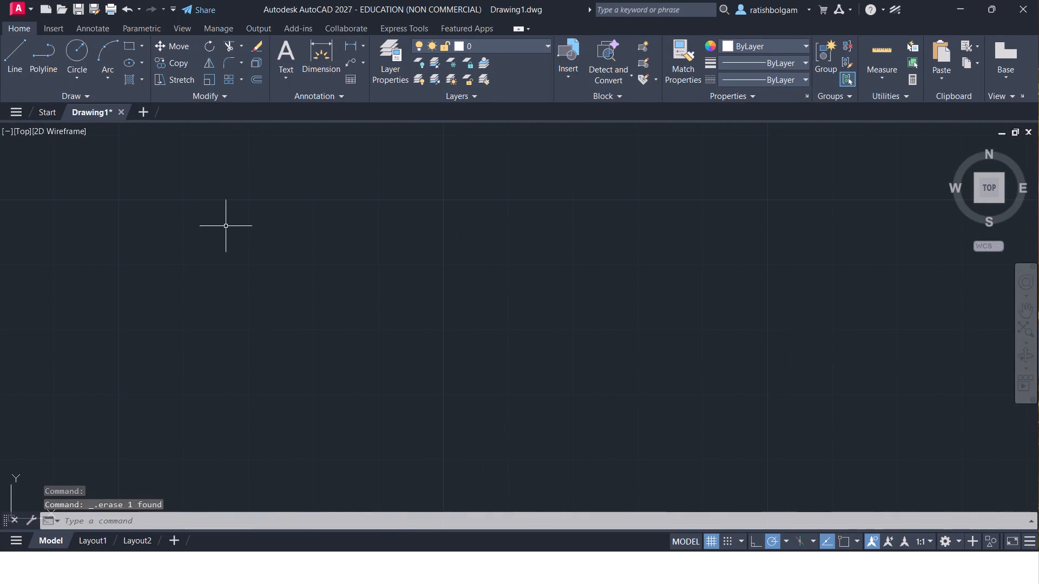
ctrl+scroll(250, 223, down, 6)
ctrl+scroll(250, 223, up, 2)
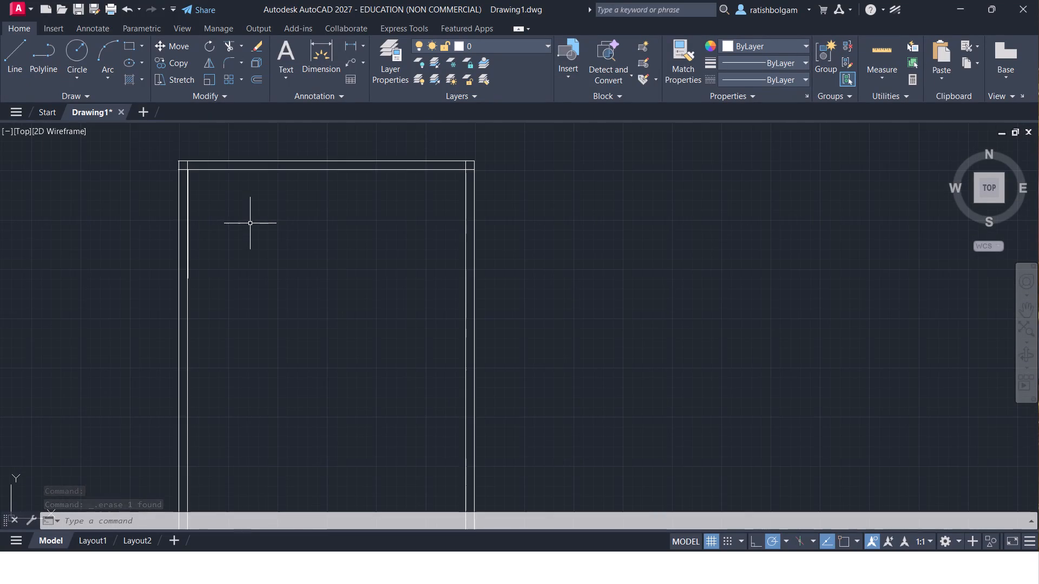
Delete the short vertical line overlapping the inner west wall line south of the inner northwest corner.
ctrl+scroll(250, 223, up, 1)
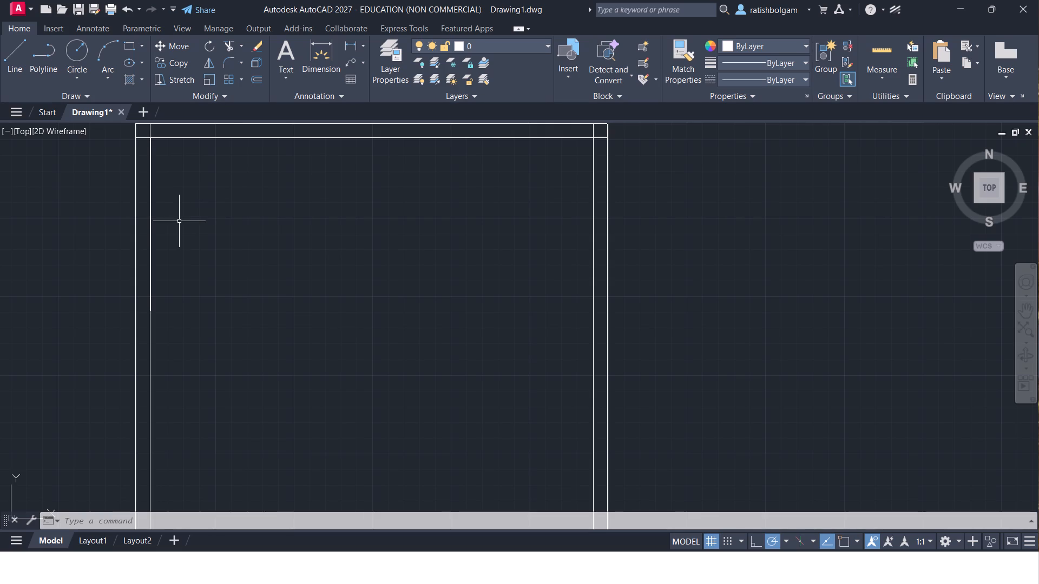
ctrl+scroll(179, 221, up, 3)
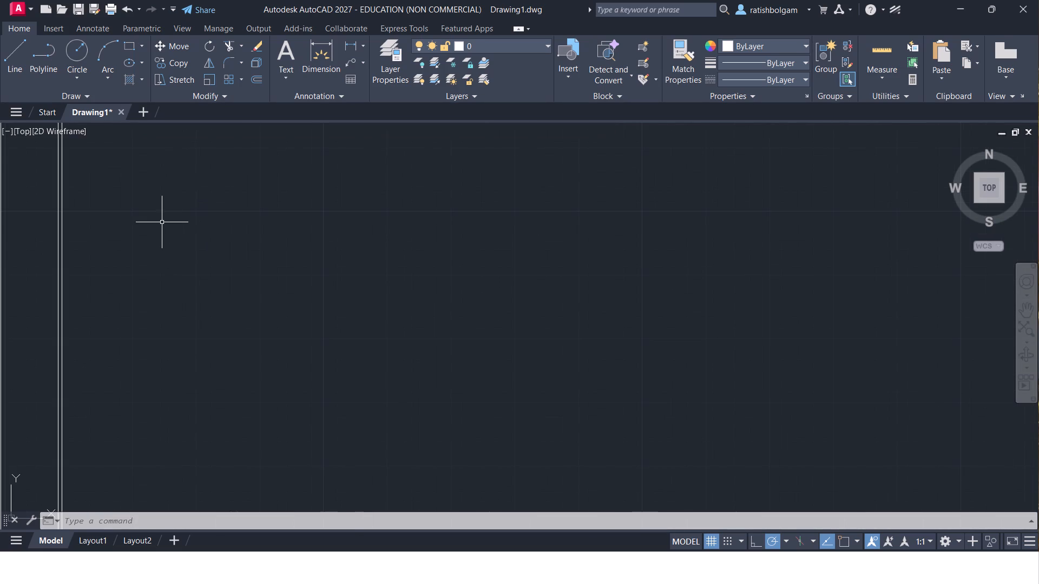
click(61, 223)
key(Delete)
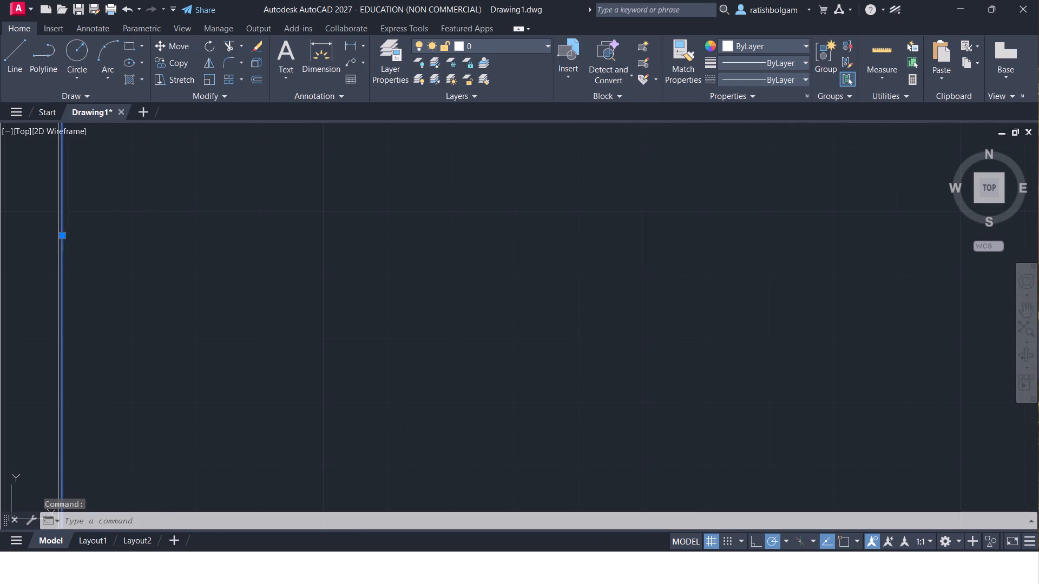
ctrl+scroll(61, 223, down, 6)
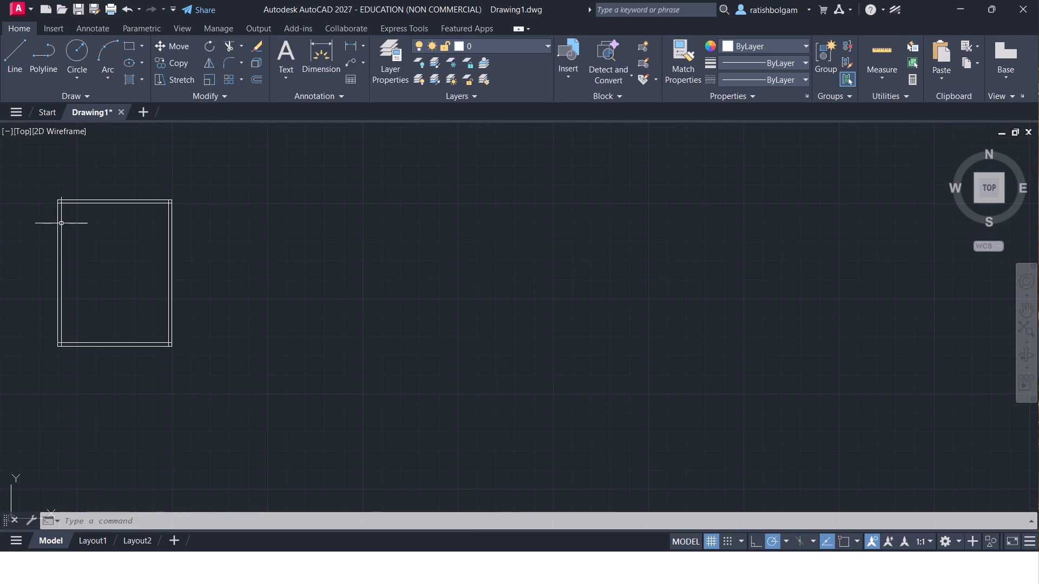
ctrl+scroll(61, 223, up, 2)
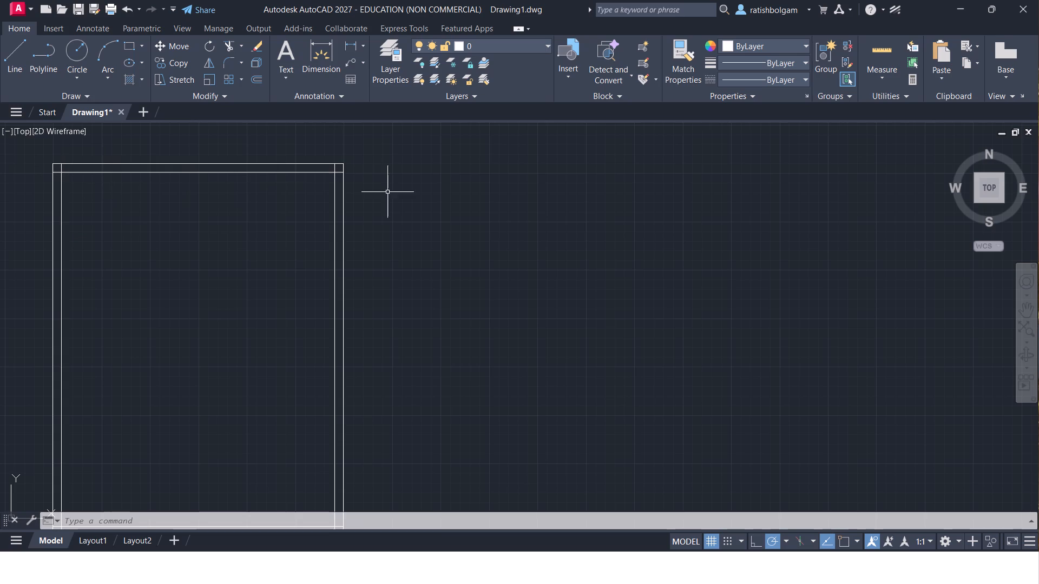
key(Escape)
key(Escape)
key(Escape)
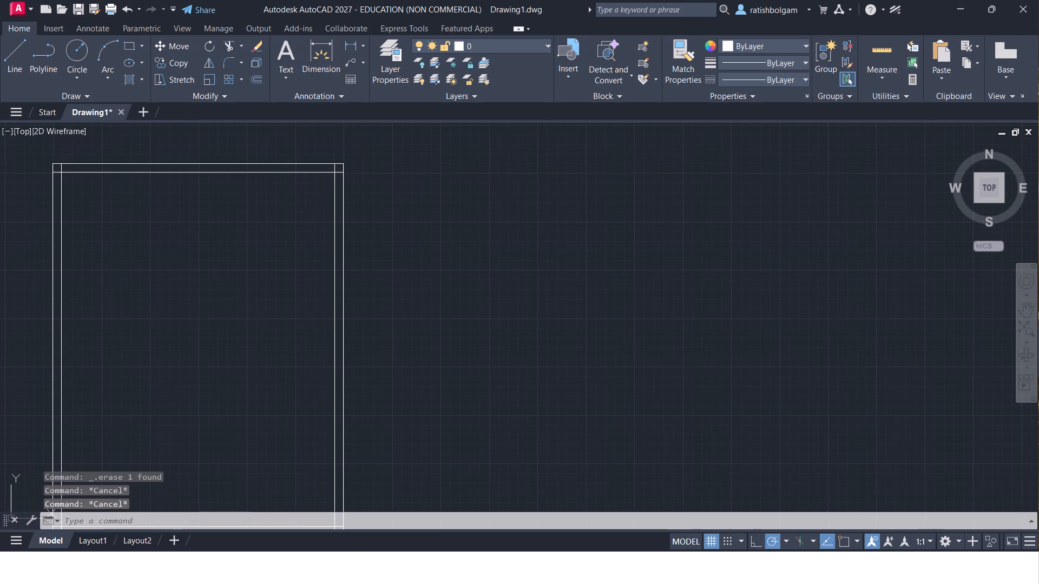
Draw a 10'4" line east from the inner northwest corner along the inner north wall line.
key(l)
key(Return)
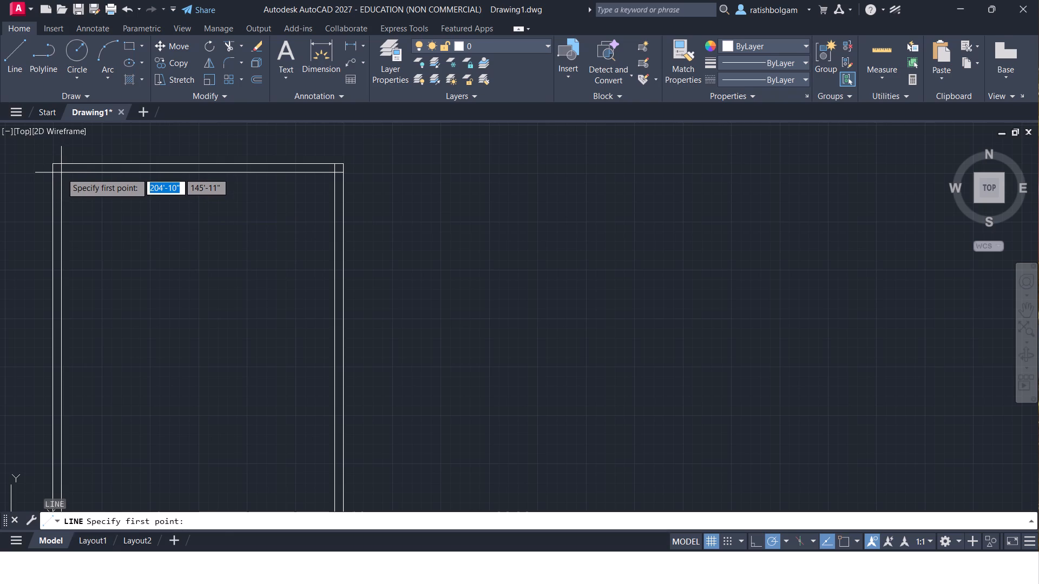
click(61, 172)
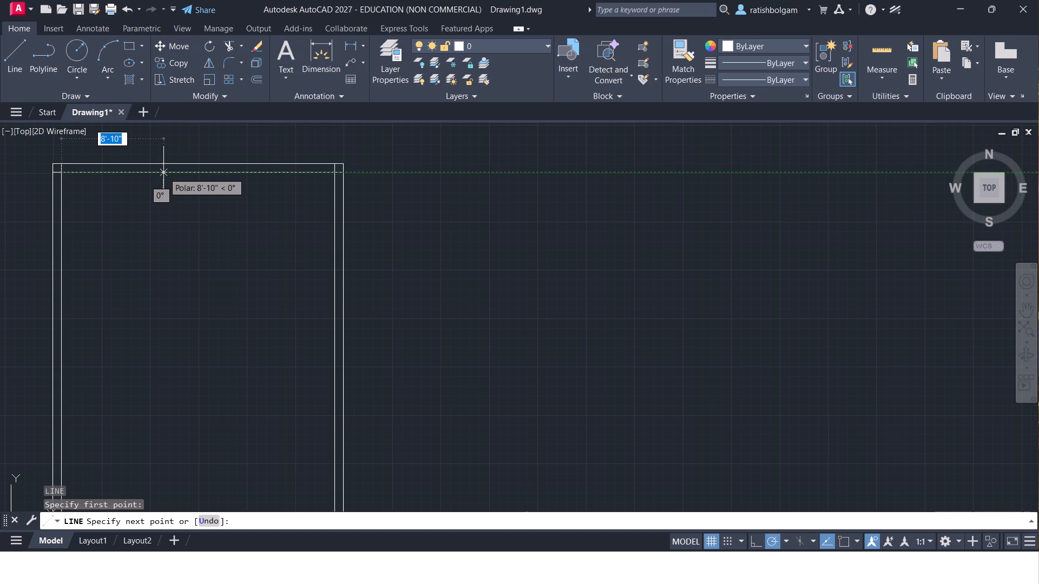
key(1)
text(0')
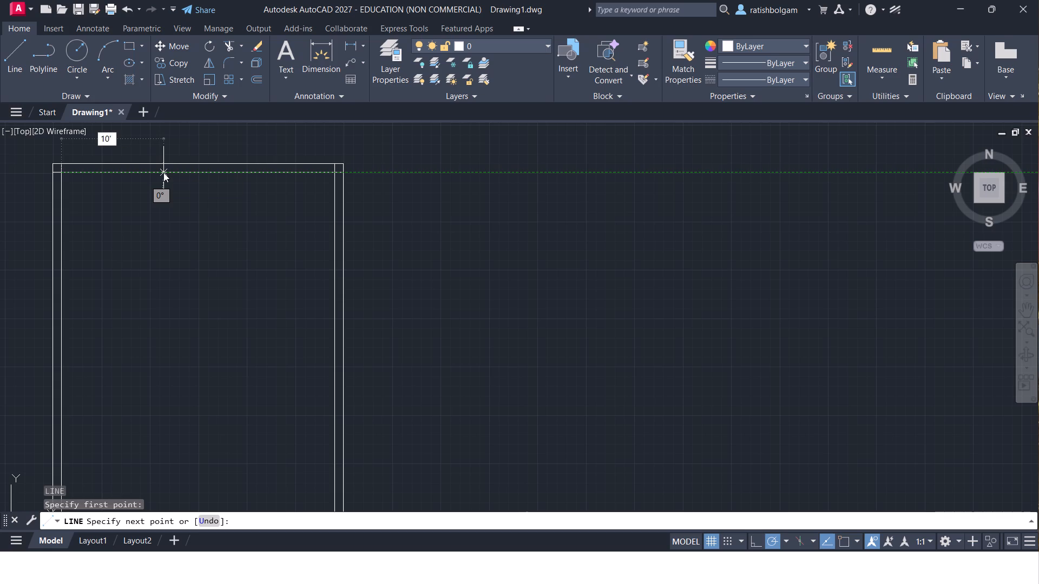
key(4)
key(shift+quotedbl)
key(Return)
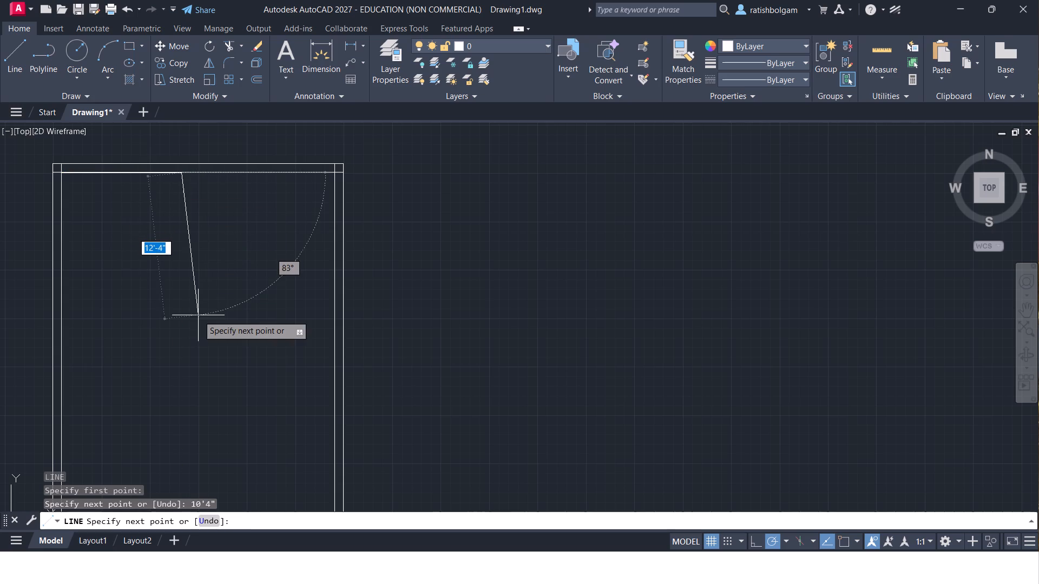
Continue the line 10'7" south and back west to the inner west wall line, closing off the northwest room.
text(10)
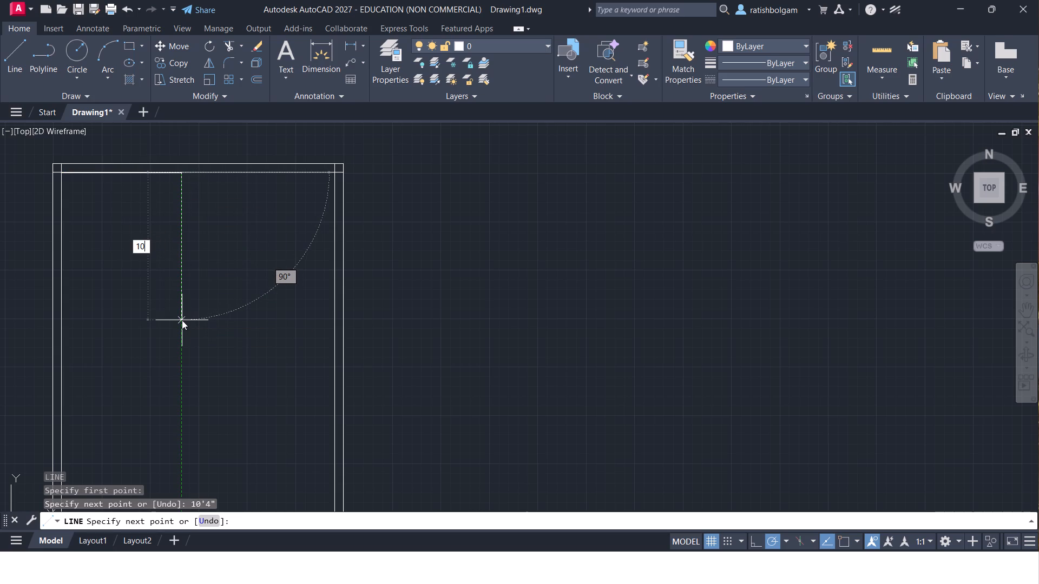
key(apostrophe)
text(7")
key(Return)
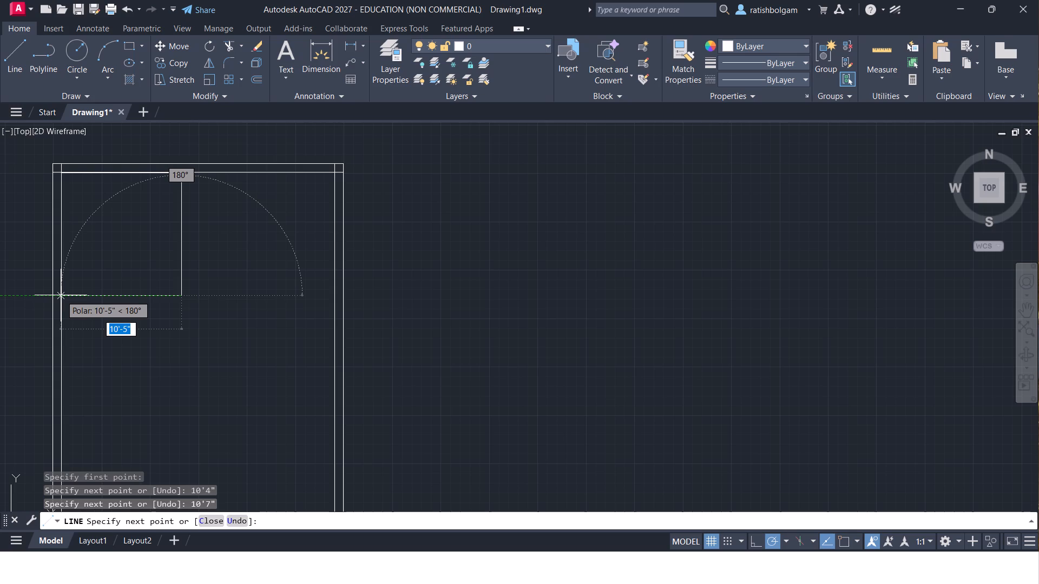
click(61, 295)
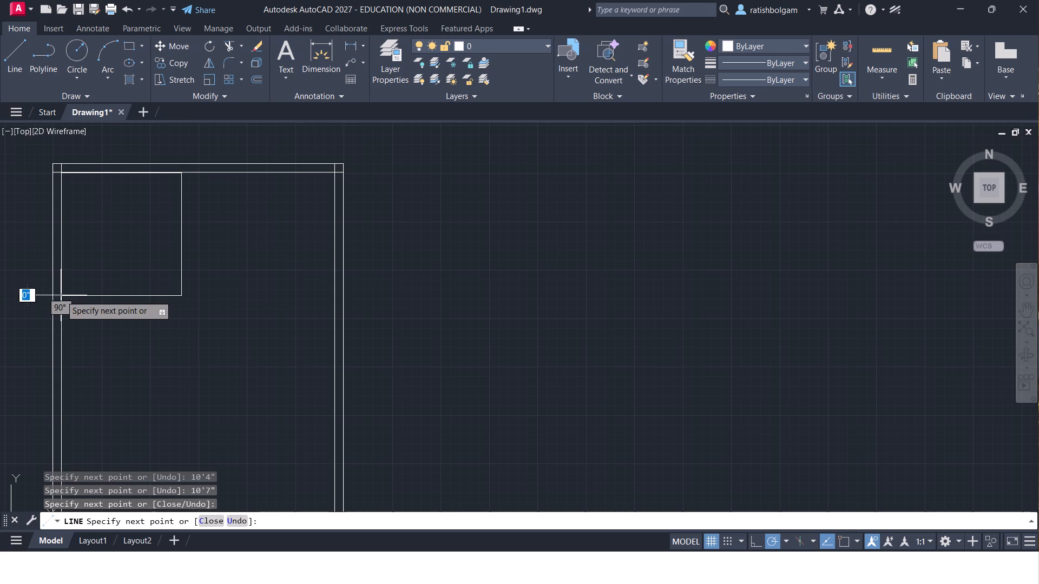
key(Escape)
key(Escape)
key(Escape)
key(Escape)
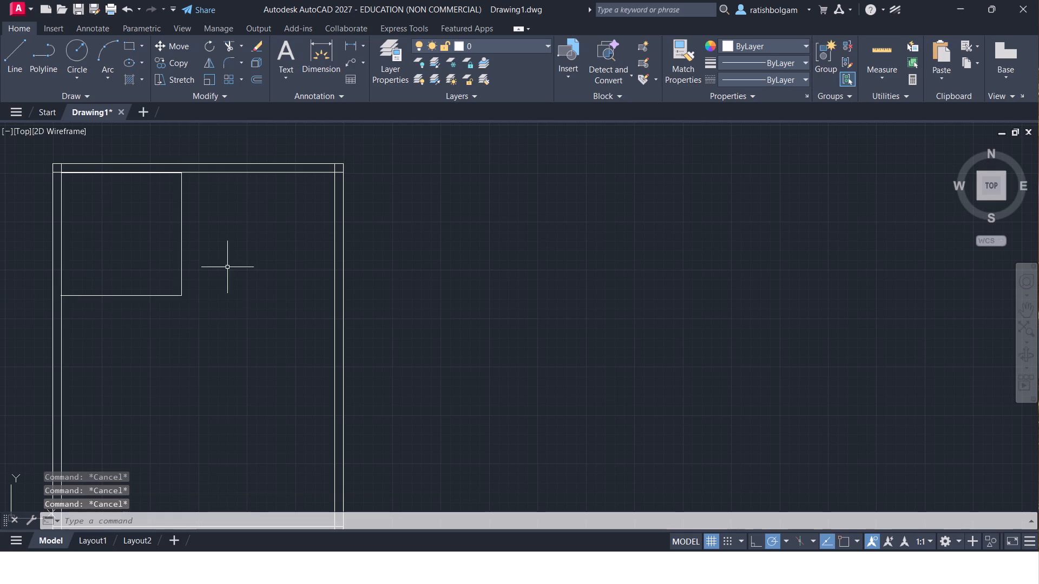
Measure the northwest room's interior width and depth with the quick Measure tool.
click(884, 48)
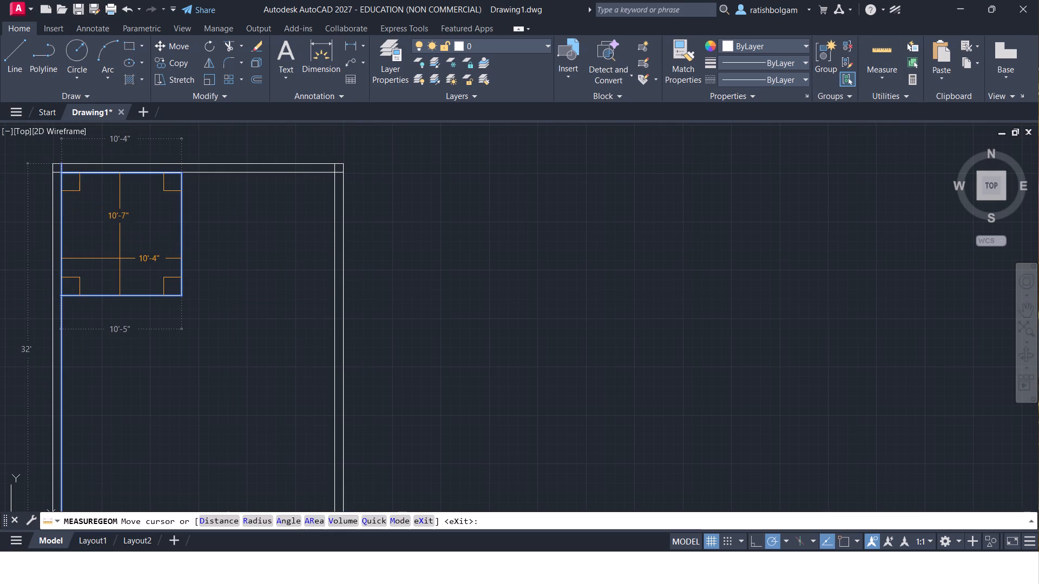
key(Escape)
key(Escape)
key(Escape)
key(Escape)
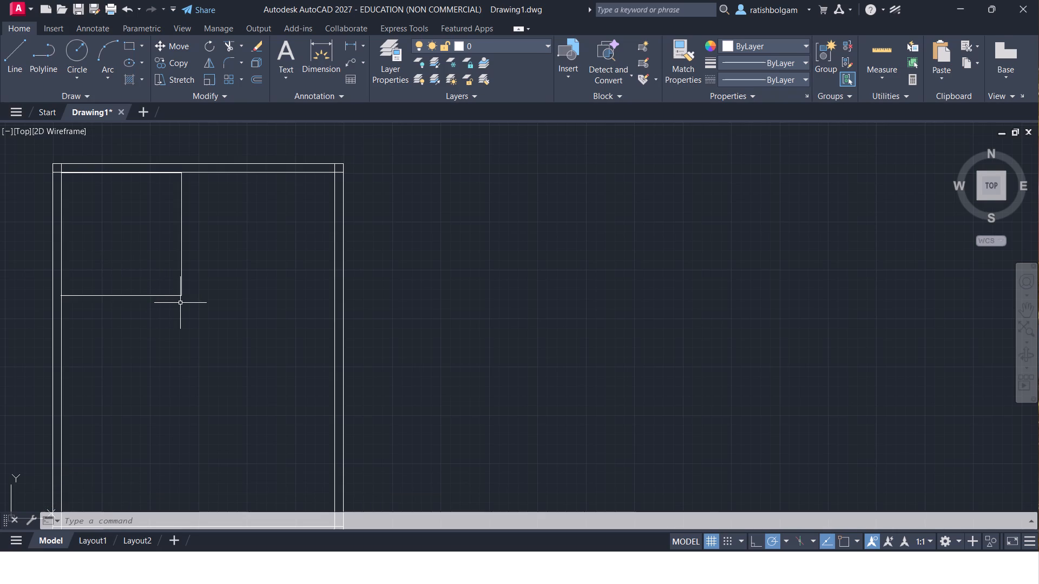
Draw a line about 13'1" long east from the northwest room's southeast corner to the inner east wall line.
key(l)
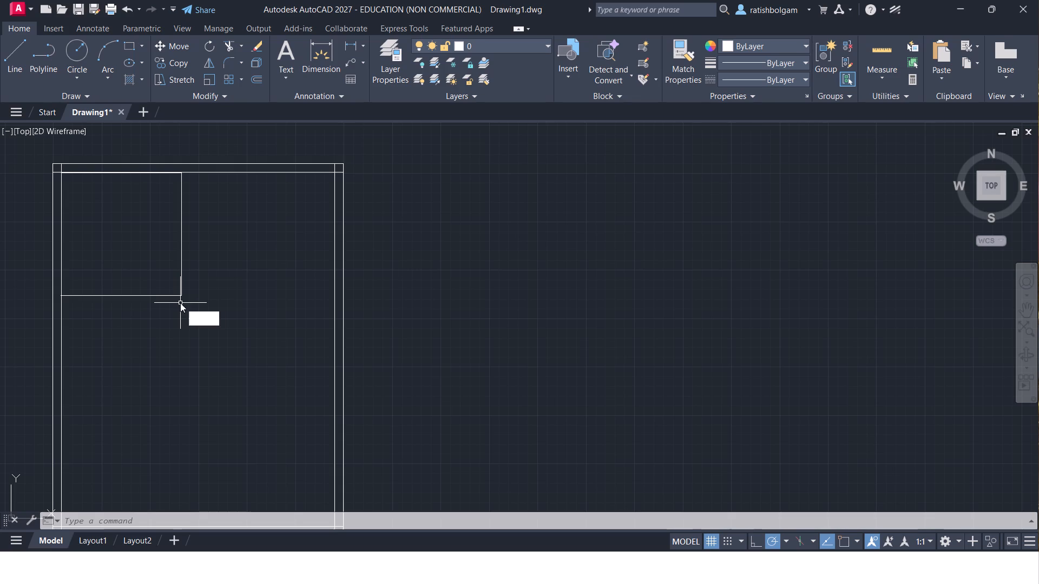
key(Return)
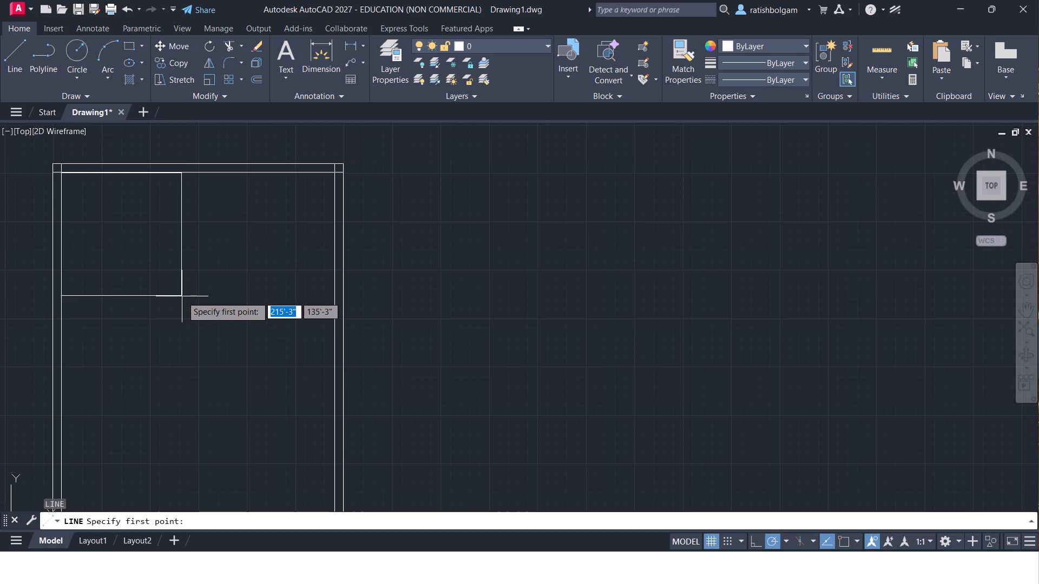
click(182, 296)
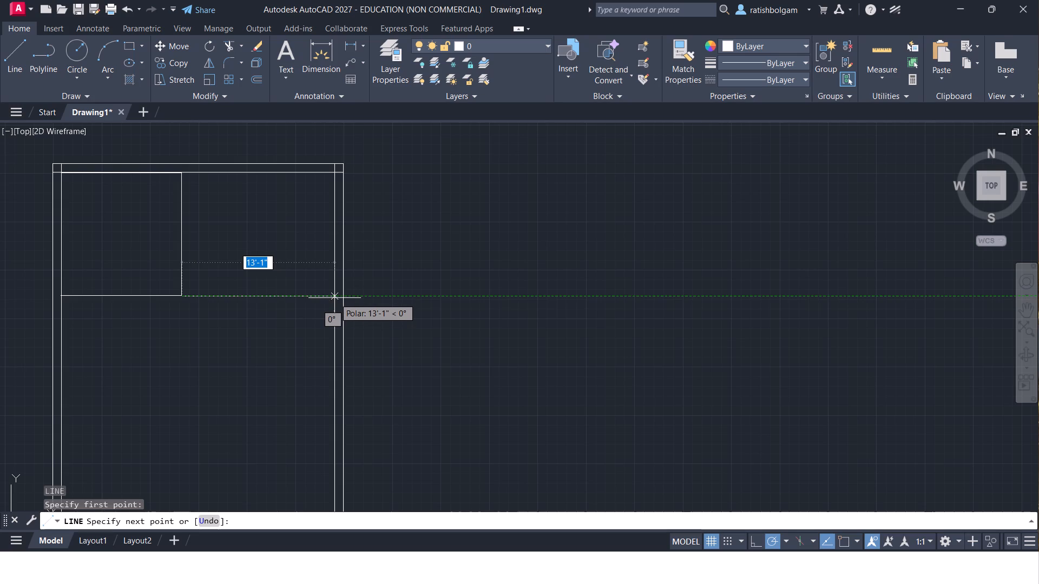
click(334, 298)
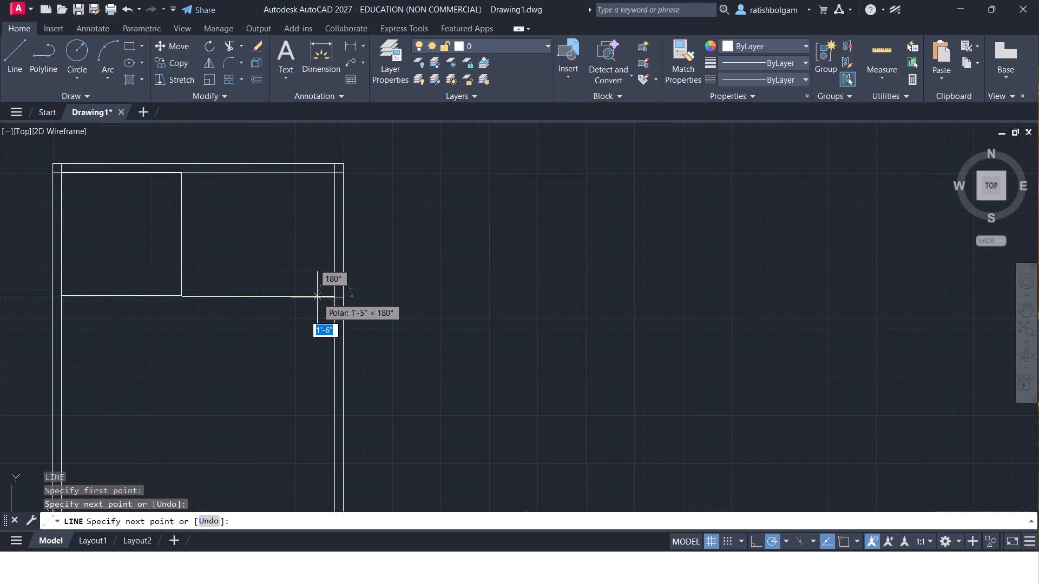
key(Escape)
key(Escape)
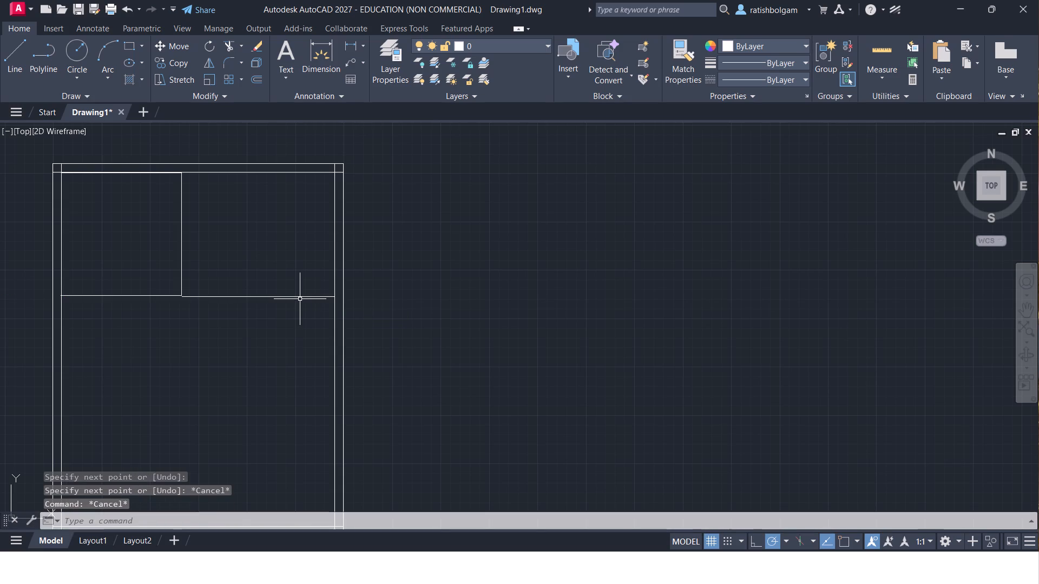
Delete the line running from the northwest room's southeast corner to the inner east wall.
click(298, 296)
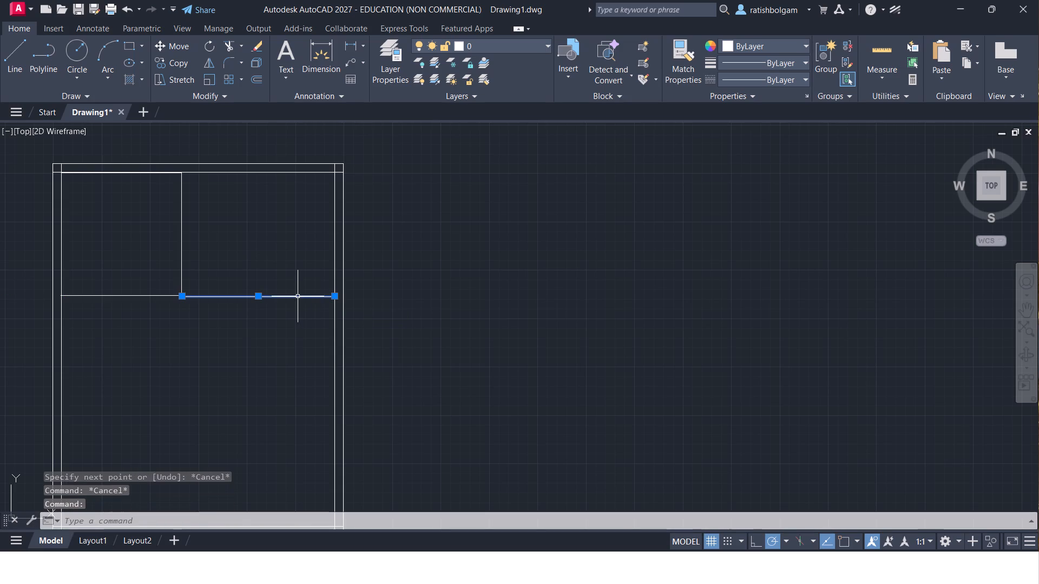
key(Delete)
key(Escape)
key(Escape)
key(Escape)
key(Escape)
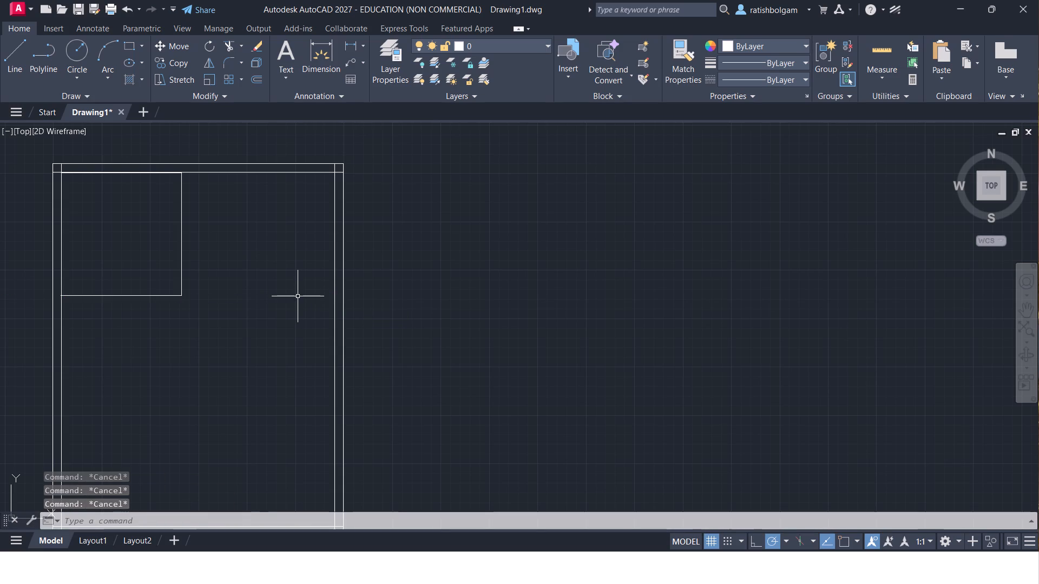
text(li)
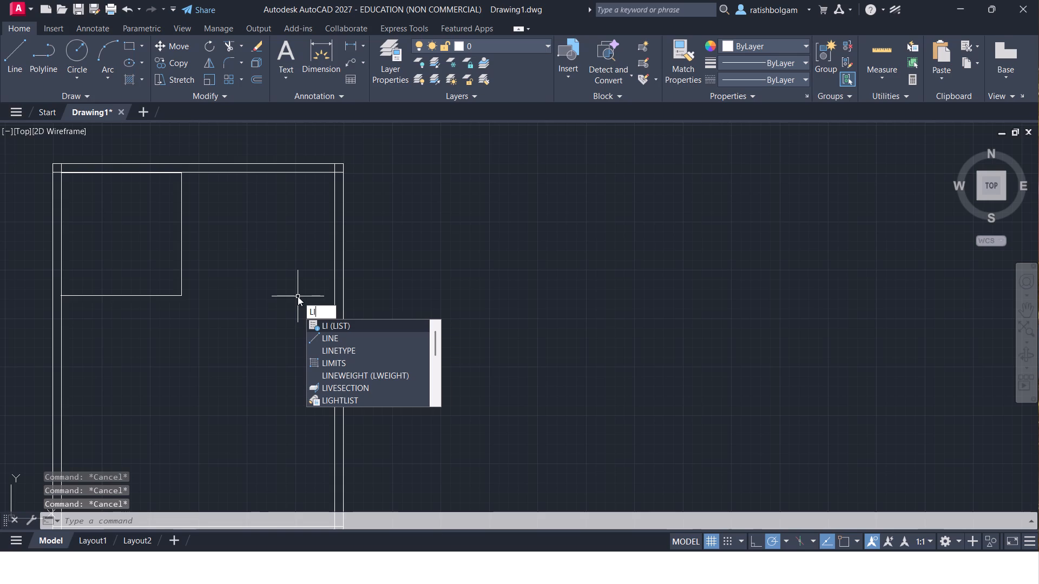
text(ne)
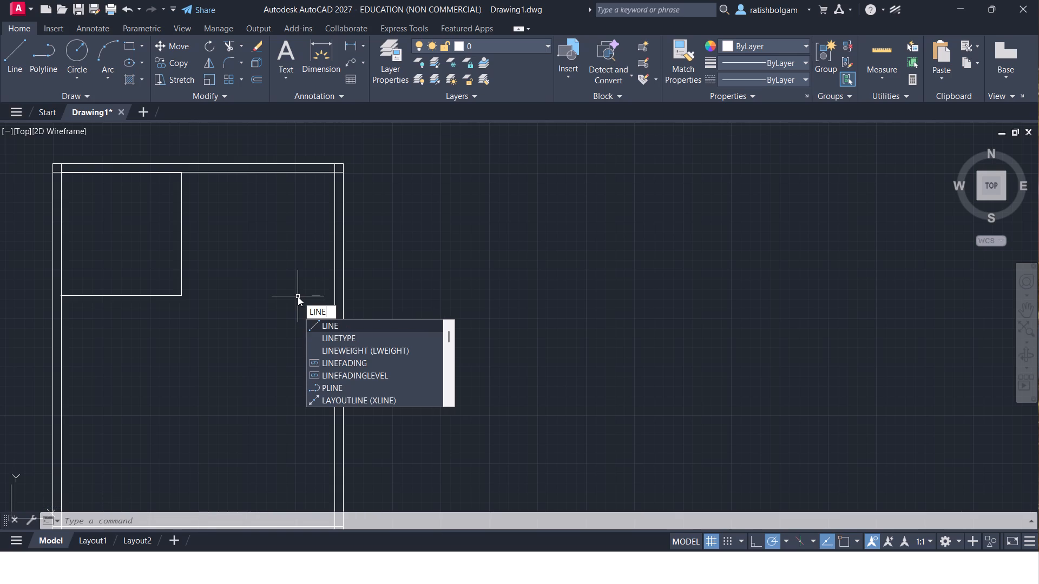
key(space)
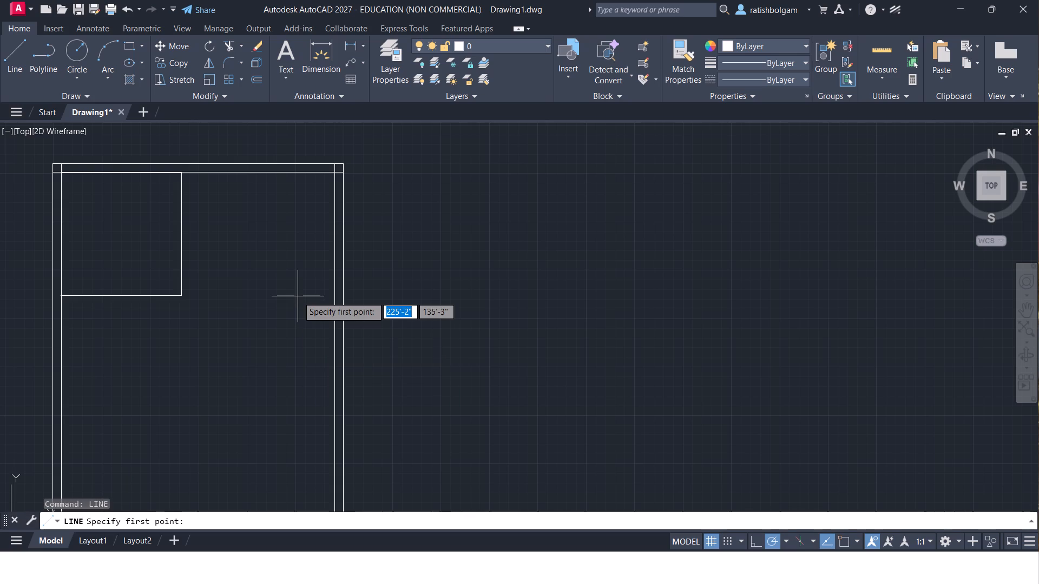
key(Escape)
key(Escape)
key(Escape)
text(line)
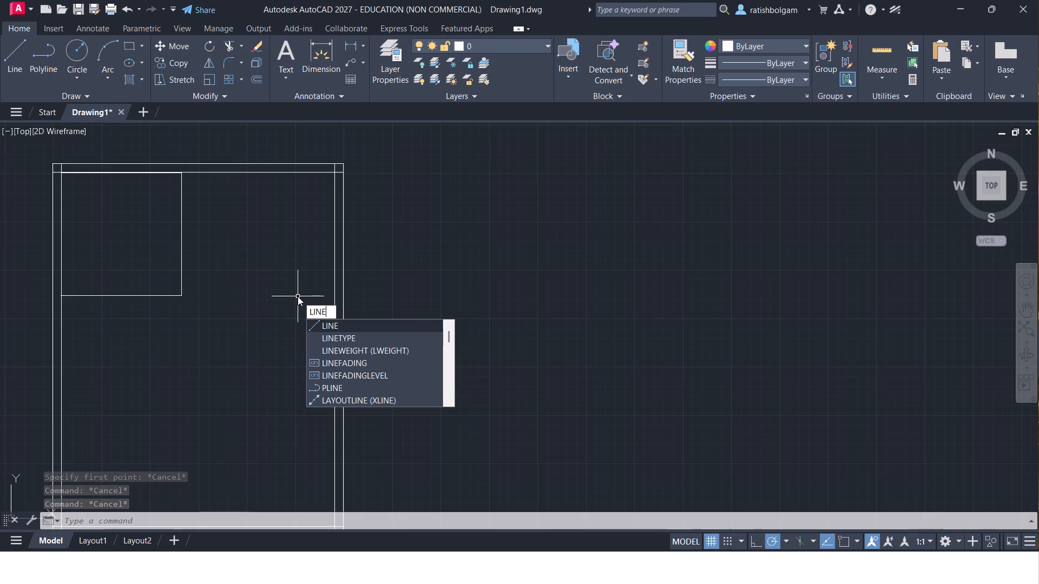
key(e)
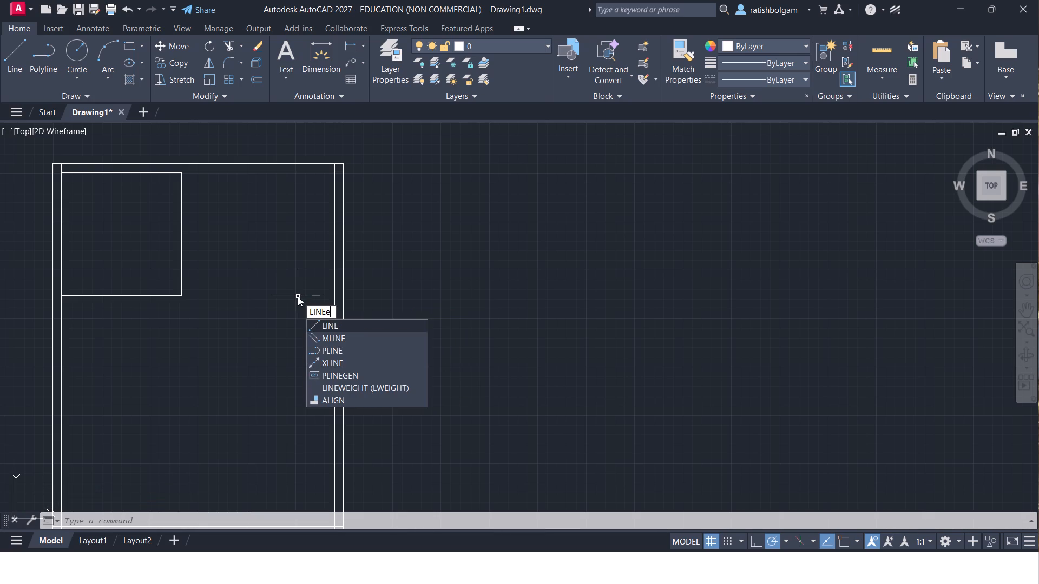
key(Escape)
Extend the northwest room's south partition line east to the inner east wall line.
text(ex)
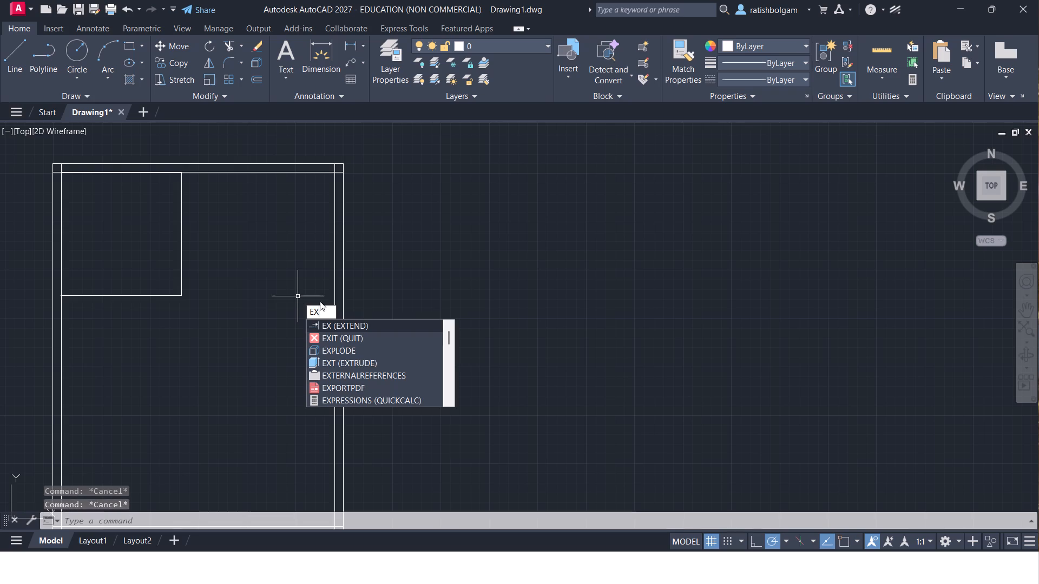
click(336, 323)
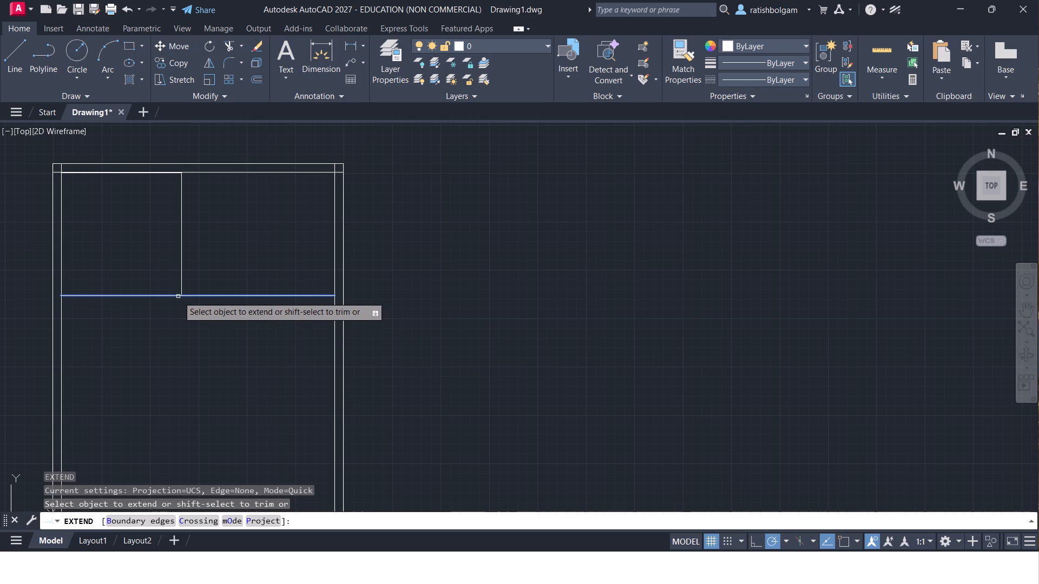
click(178, 296)
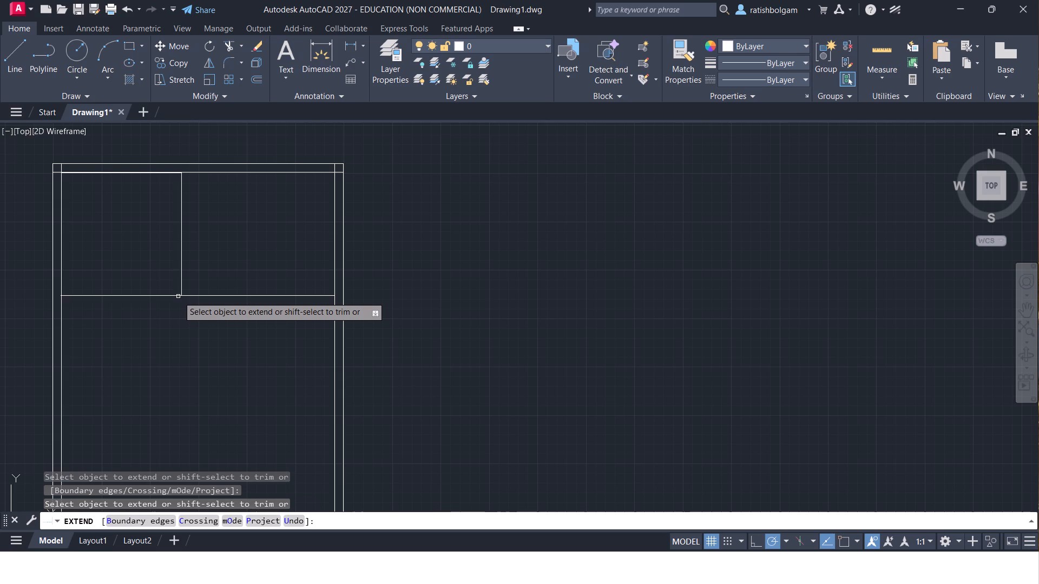
key(space)
key(Escape)
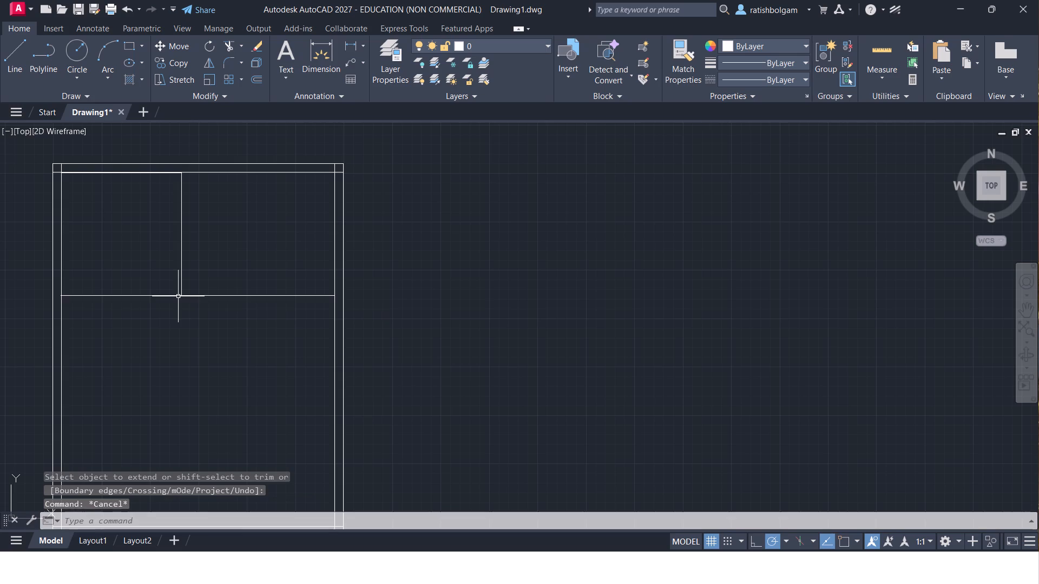
key(Escape)
key(Escape)
key(Escape)
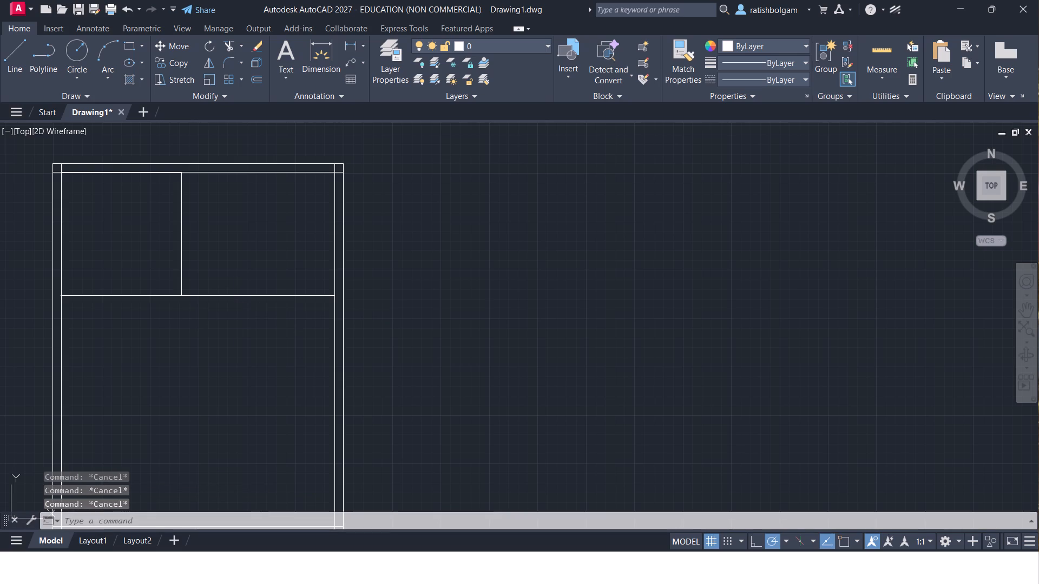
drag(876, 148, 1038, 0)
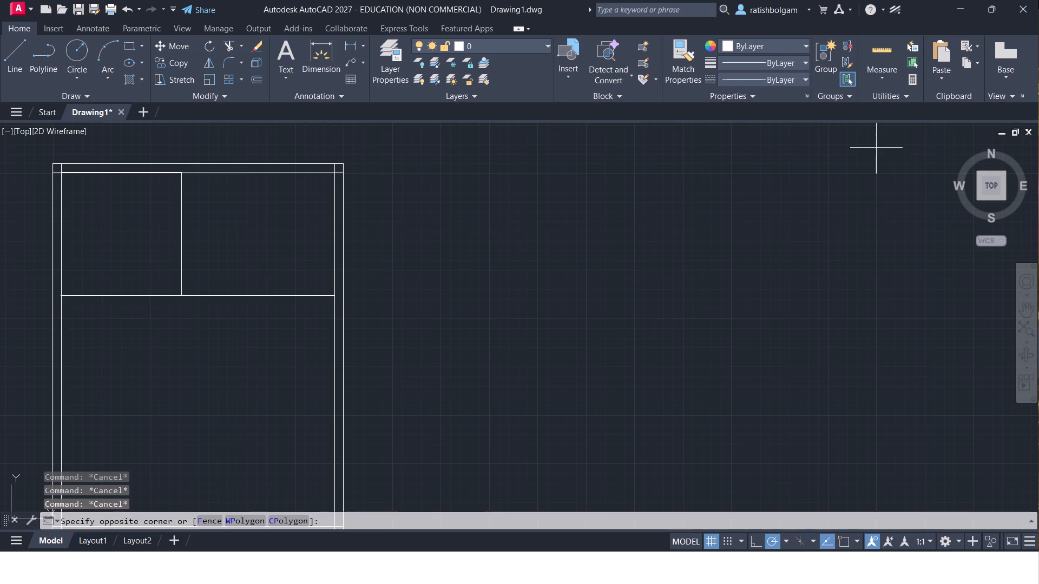
Measure the northeast room's interior width and depth with the quick Measure tool.
drag(1038, 0, 1037, 0)
drag(1037, 0, 887, 52)
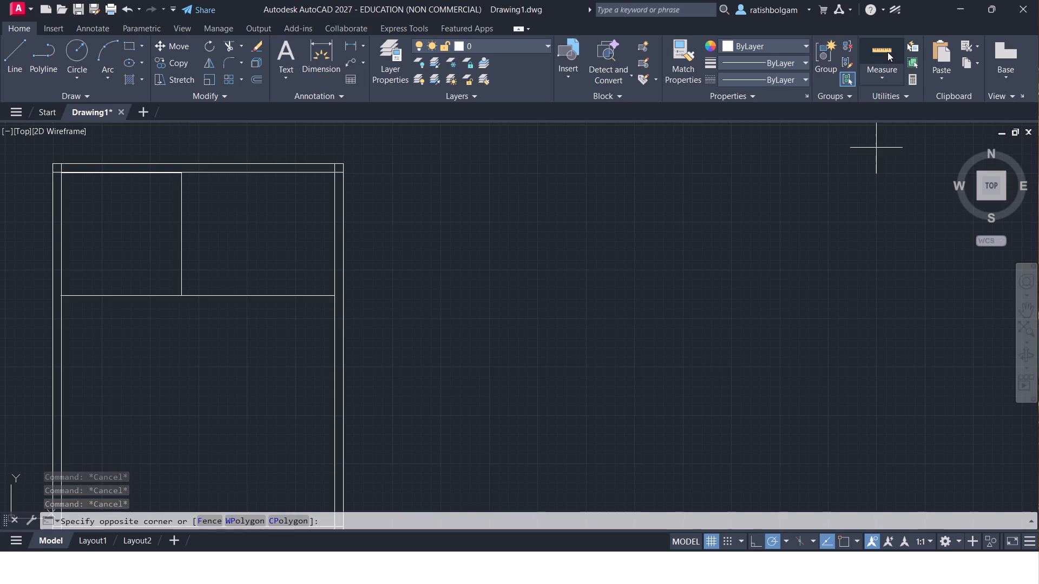
click(887, 52)
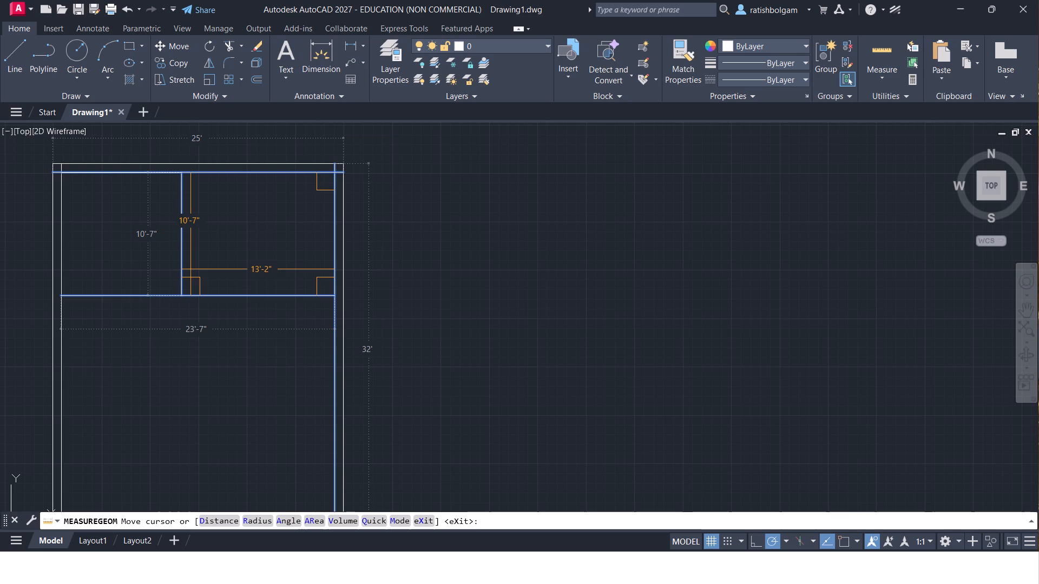
key(Escape)
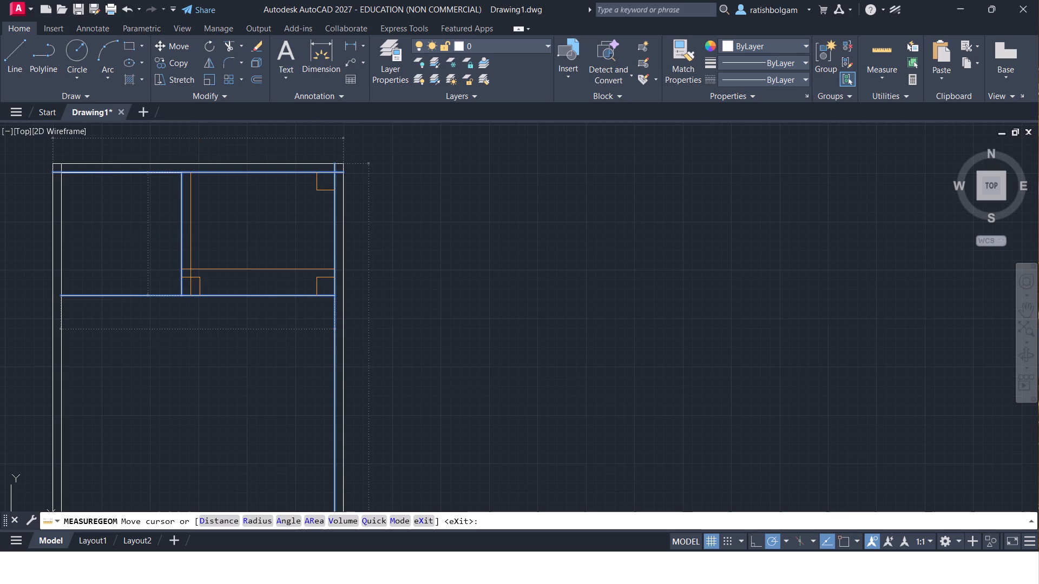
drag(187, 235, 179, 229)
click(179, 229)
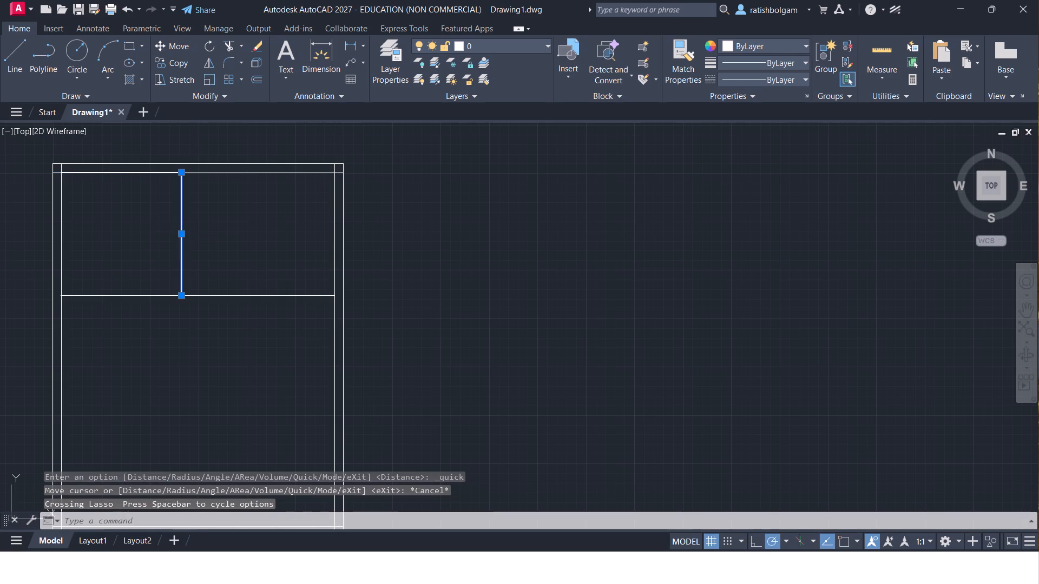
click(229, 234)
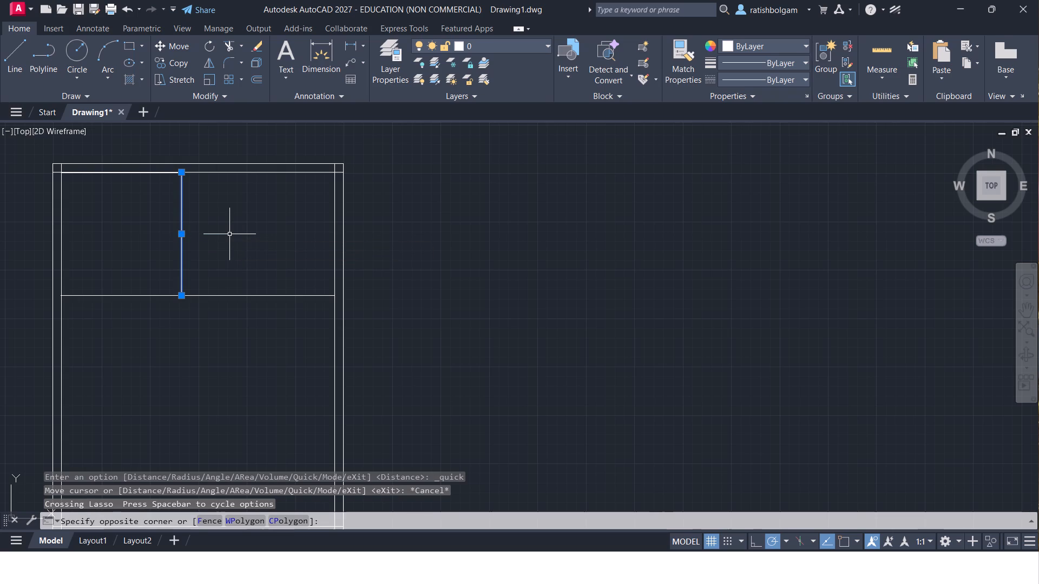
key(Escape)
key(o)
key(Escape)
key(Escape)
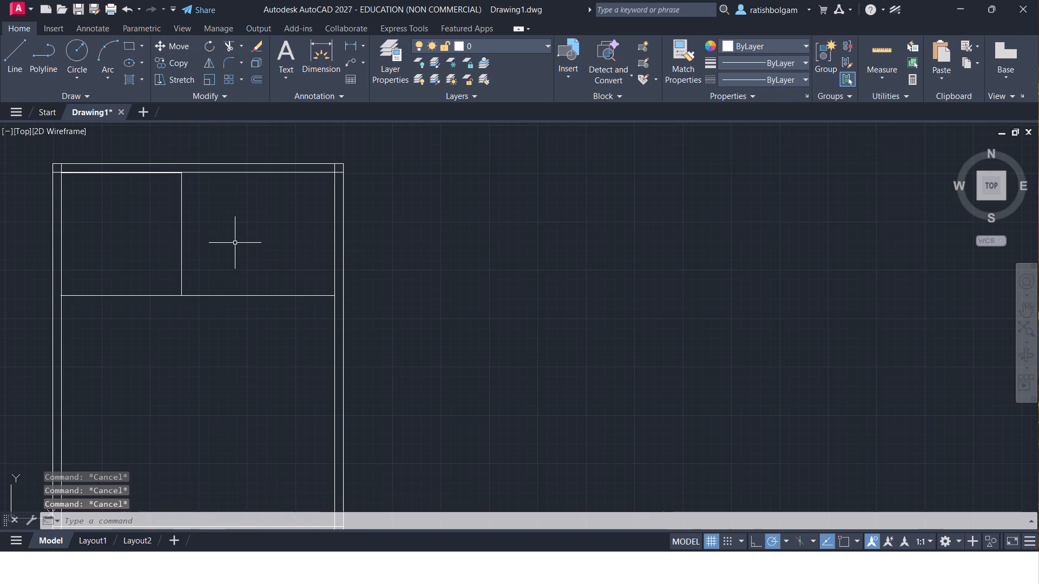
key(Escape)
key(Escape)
Offset the northwest room's east partition line 5" to the east.
key(o)
key(Return)
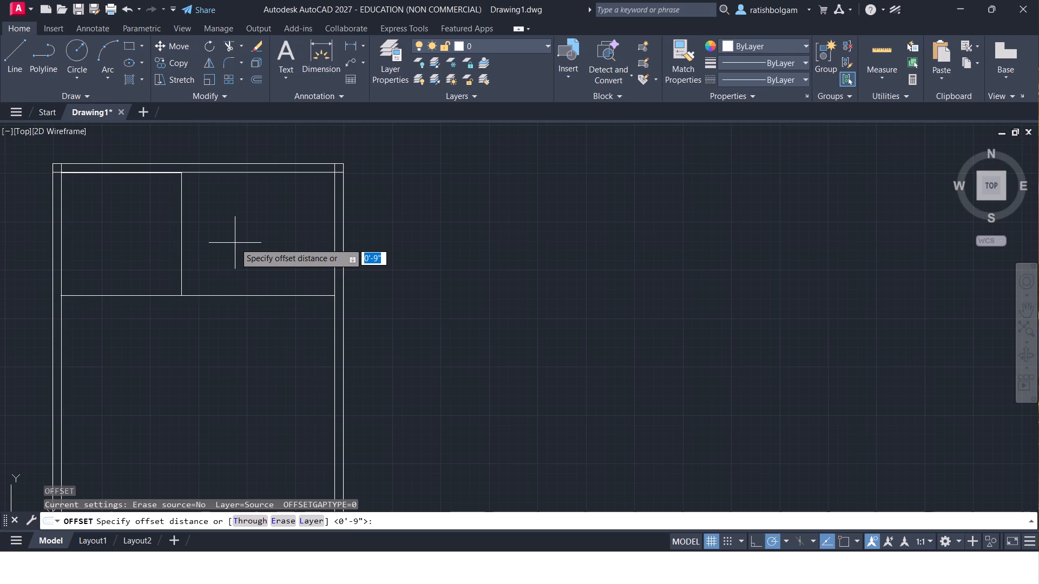
key(5)
key(shift+quotedbl)
key(Return)
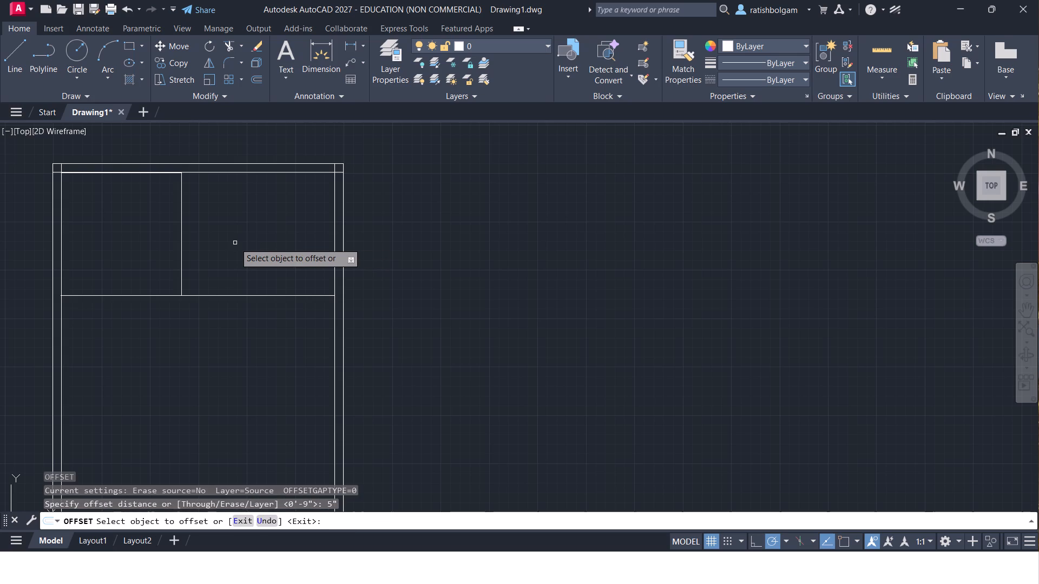
click(180, 230)
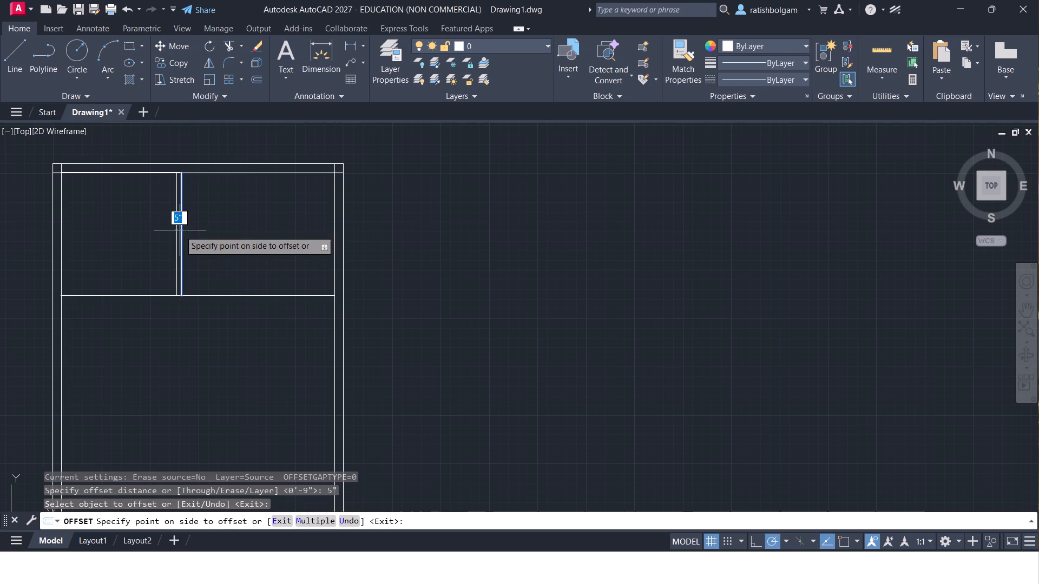
click(285, 203)
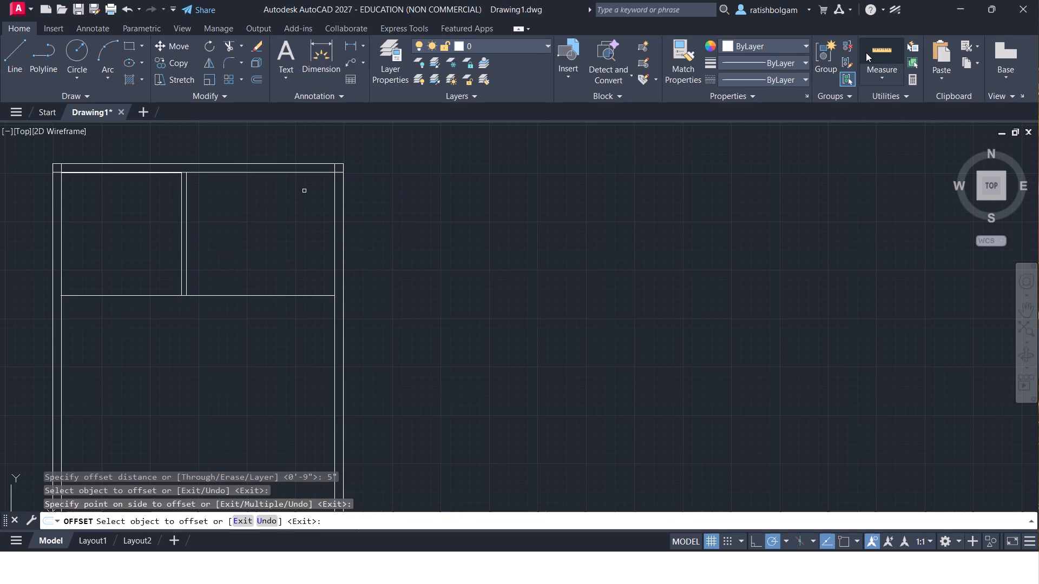
Measure the northeast room's interior width and depth from the offset partition line with the quick Measure tool.
click(866, 52)
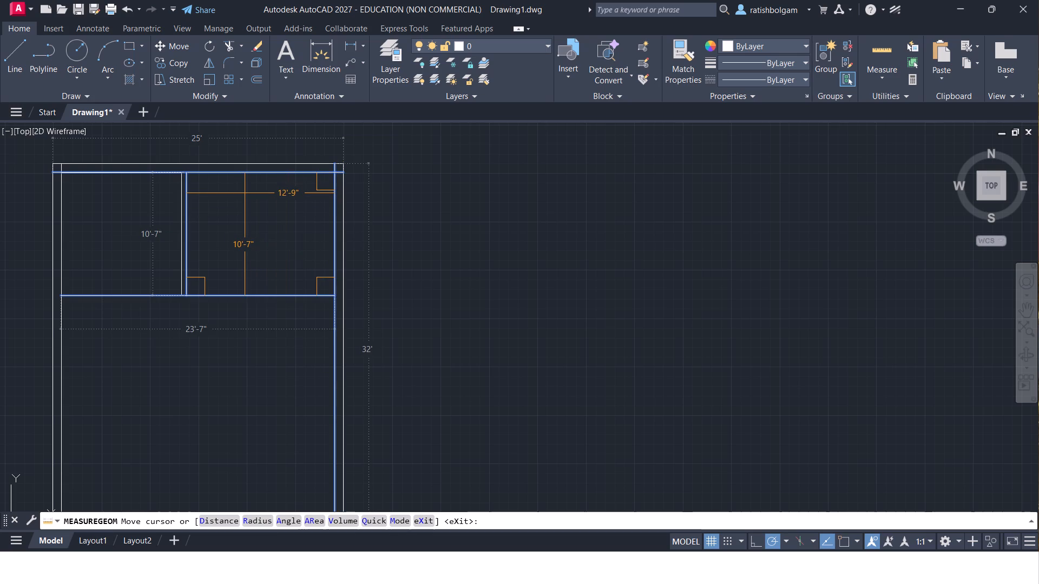
key(Escape)
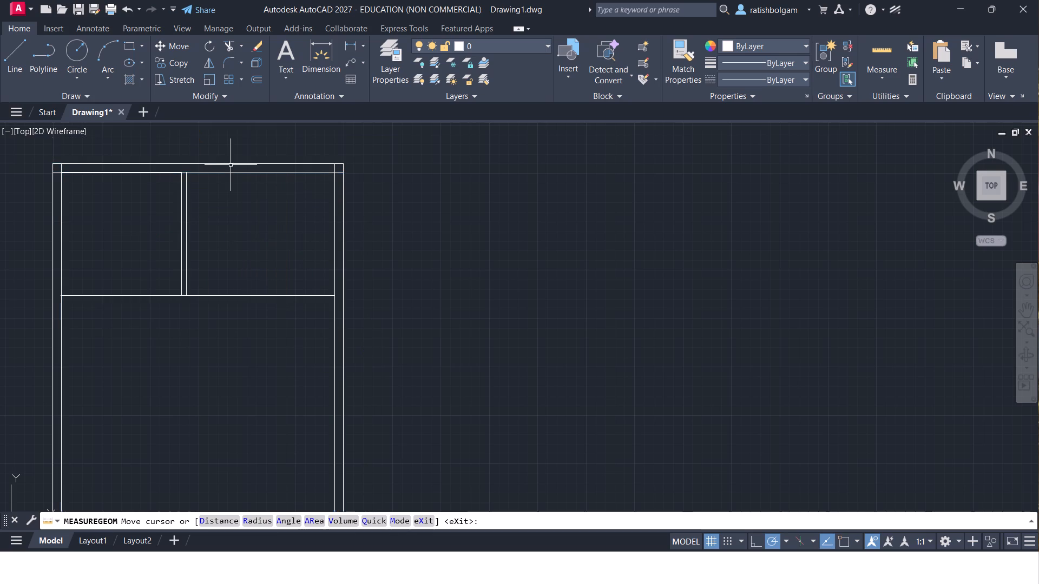
Select the eastern line of the 5" partition between the two north rooms.
click(185, 194)
drag(185, 194, 292, 217)
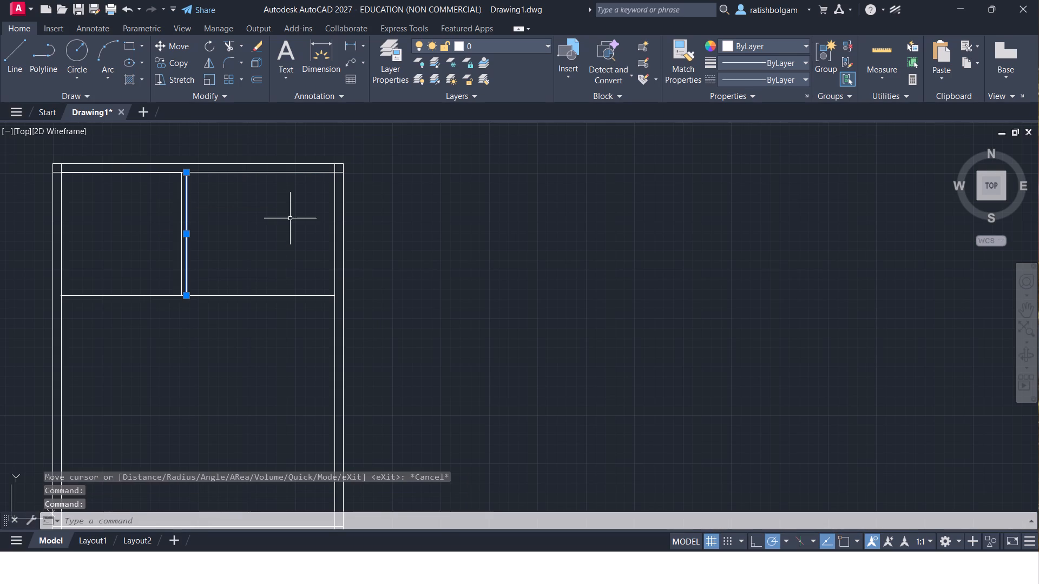
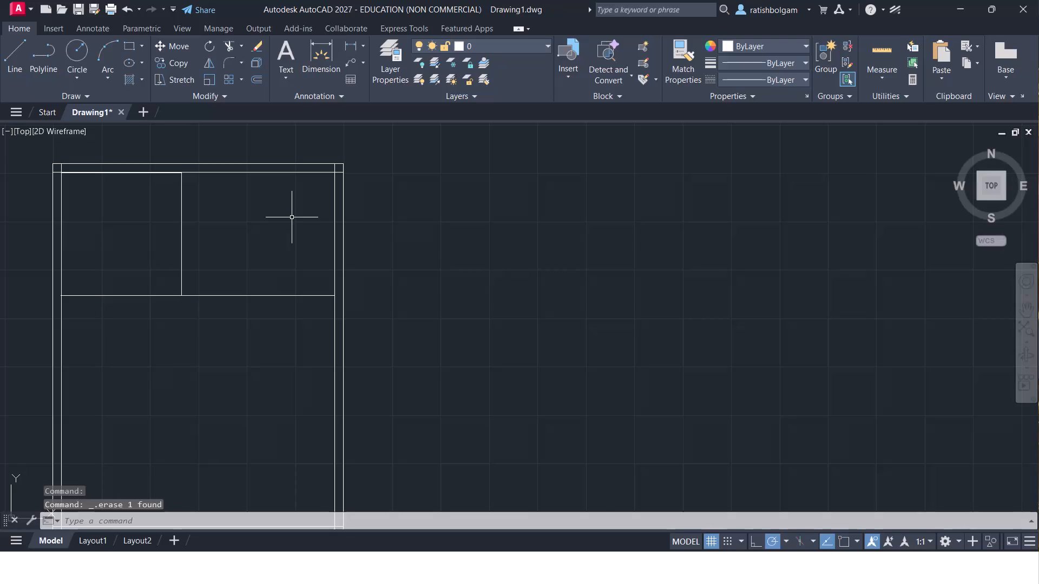
Offset the northwest room's east partition line 6" to the east.
text(off)
key(Return)
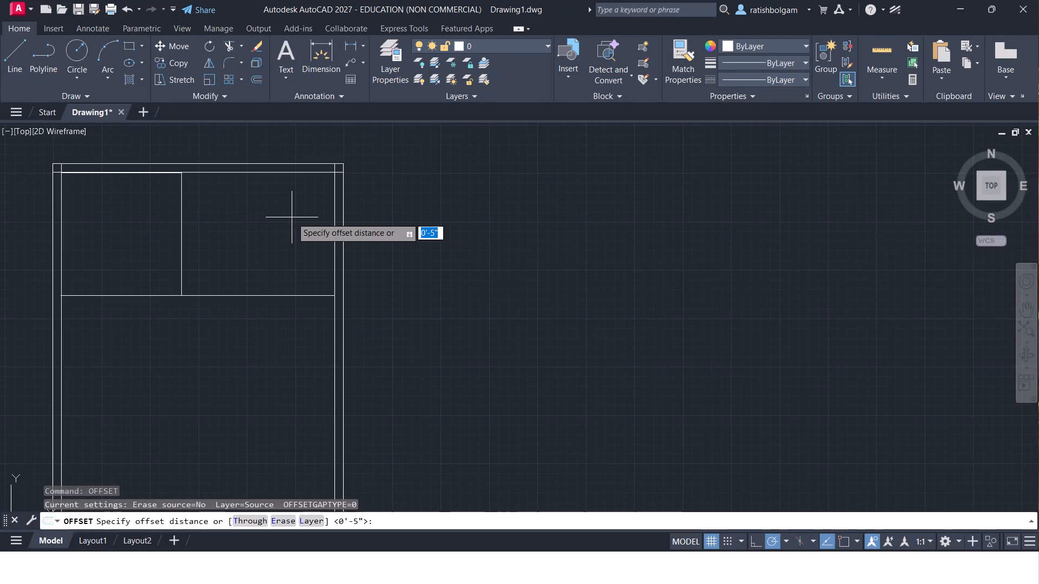
key(6)
key(shift+quotedbl)
key(Return)
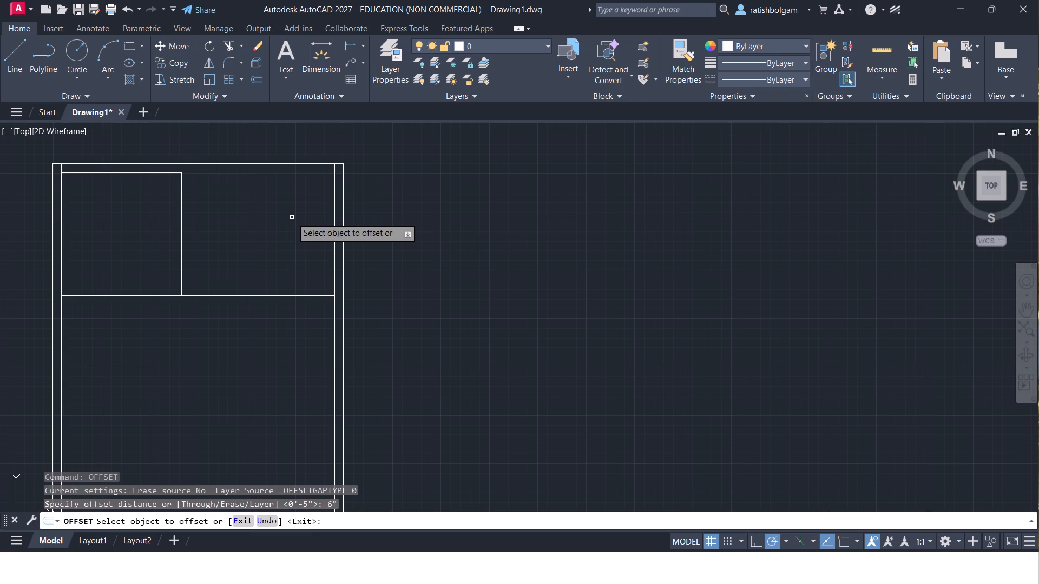
click(181, 216)
click(204, 216)
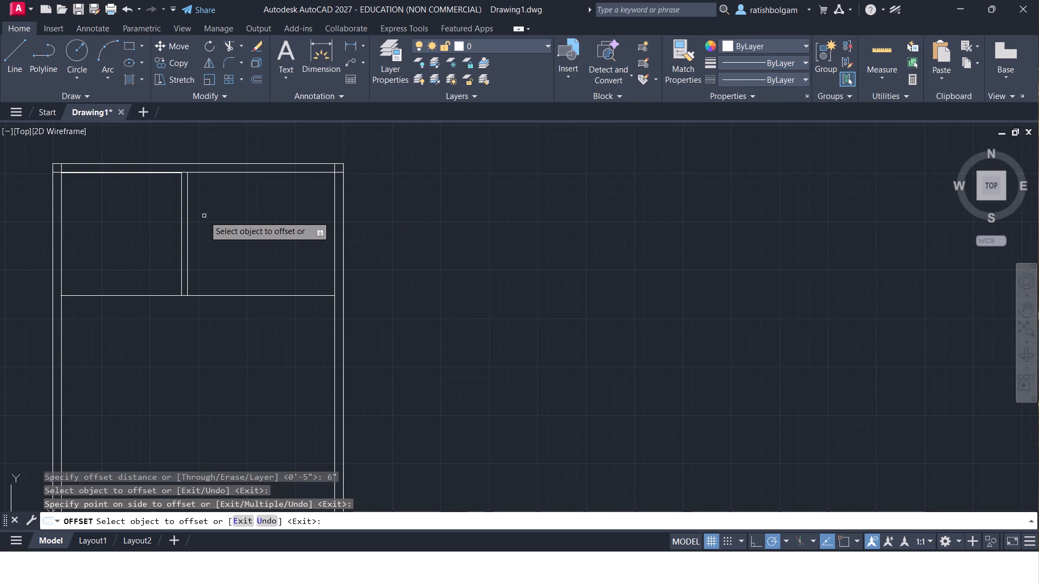
Offset the horizontal partition line south of the two north rooms 6" to the south.
click(123, 296)
click(120, 311)
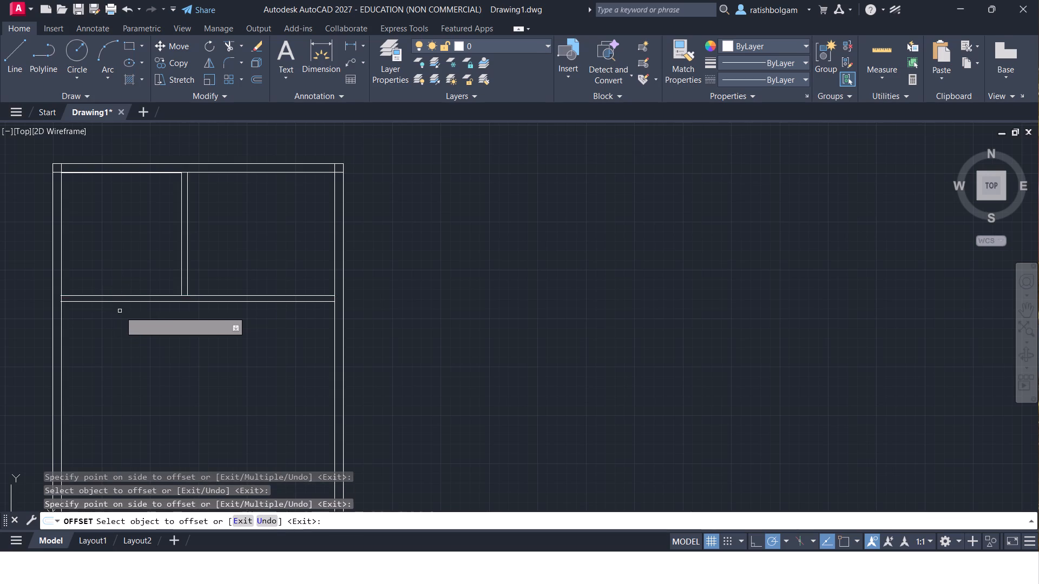
key(Escape)
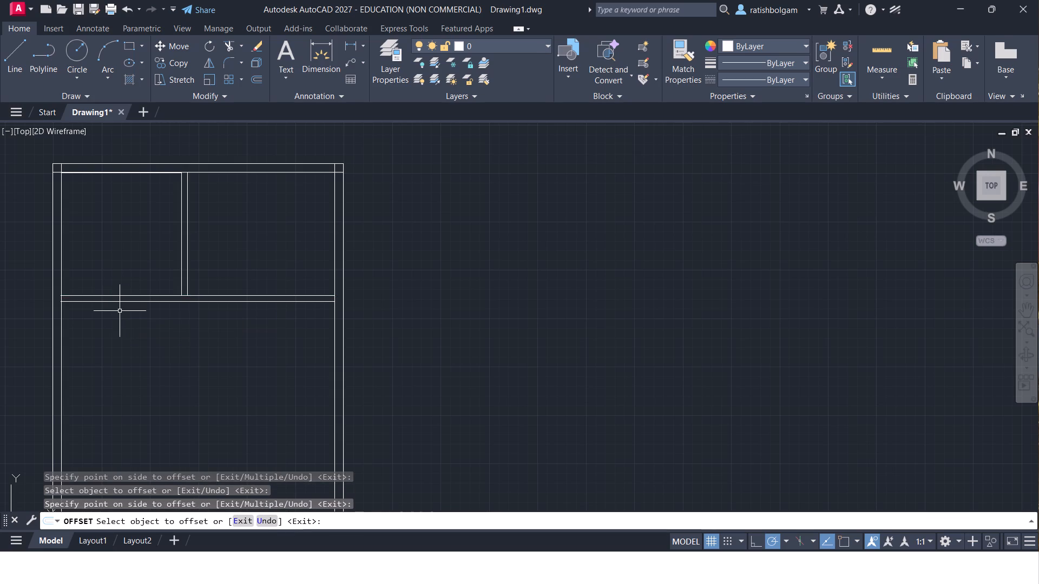
key(Escape)
key(Escape)
key(Escape)
key(Escape)
key(Escape)
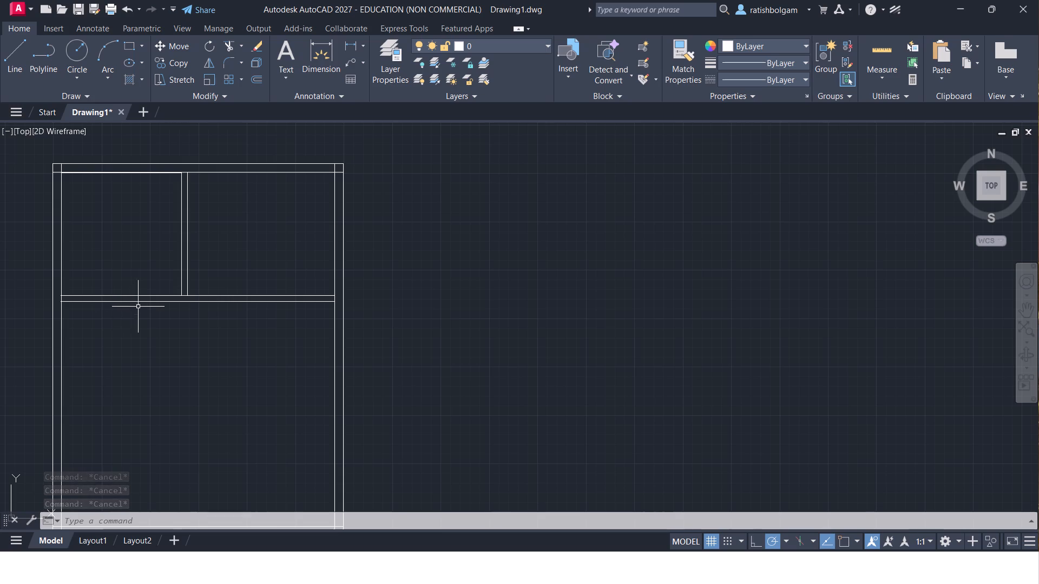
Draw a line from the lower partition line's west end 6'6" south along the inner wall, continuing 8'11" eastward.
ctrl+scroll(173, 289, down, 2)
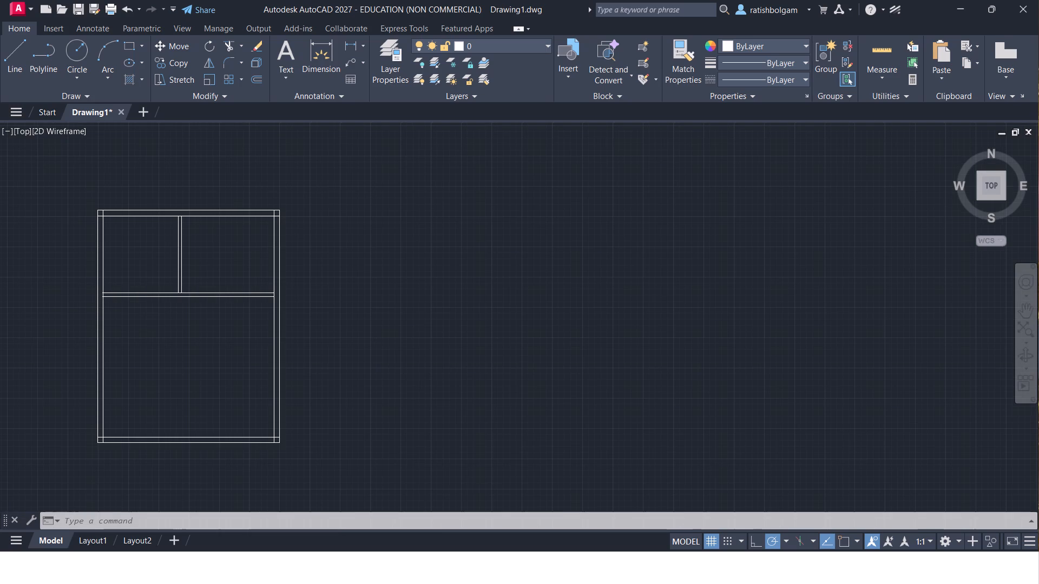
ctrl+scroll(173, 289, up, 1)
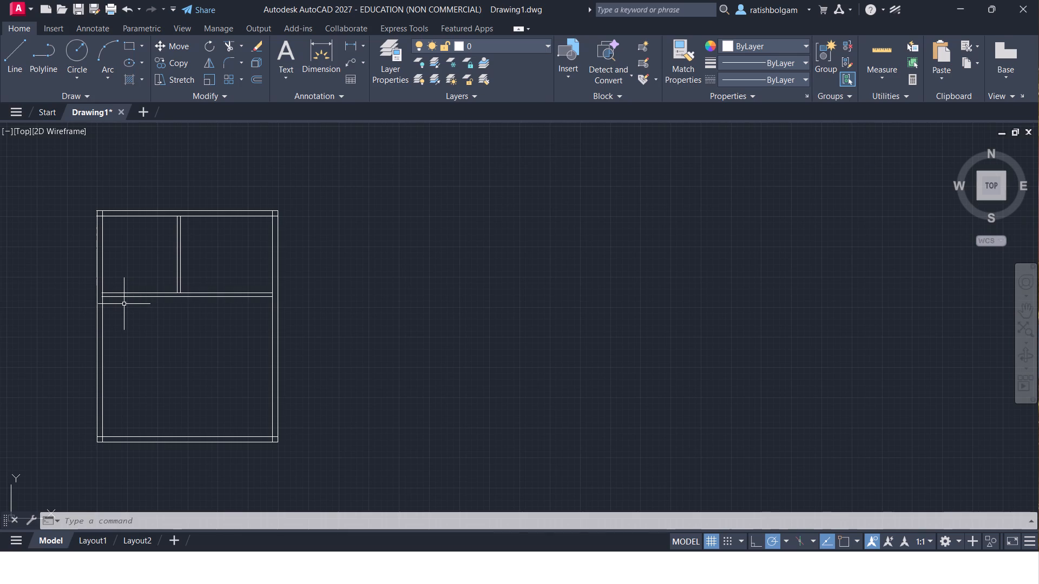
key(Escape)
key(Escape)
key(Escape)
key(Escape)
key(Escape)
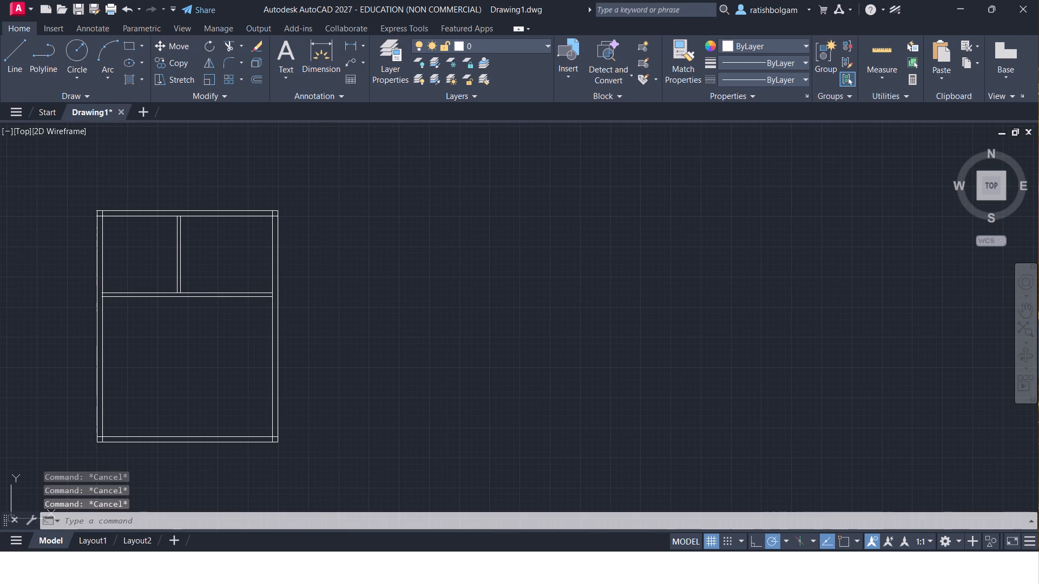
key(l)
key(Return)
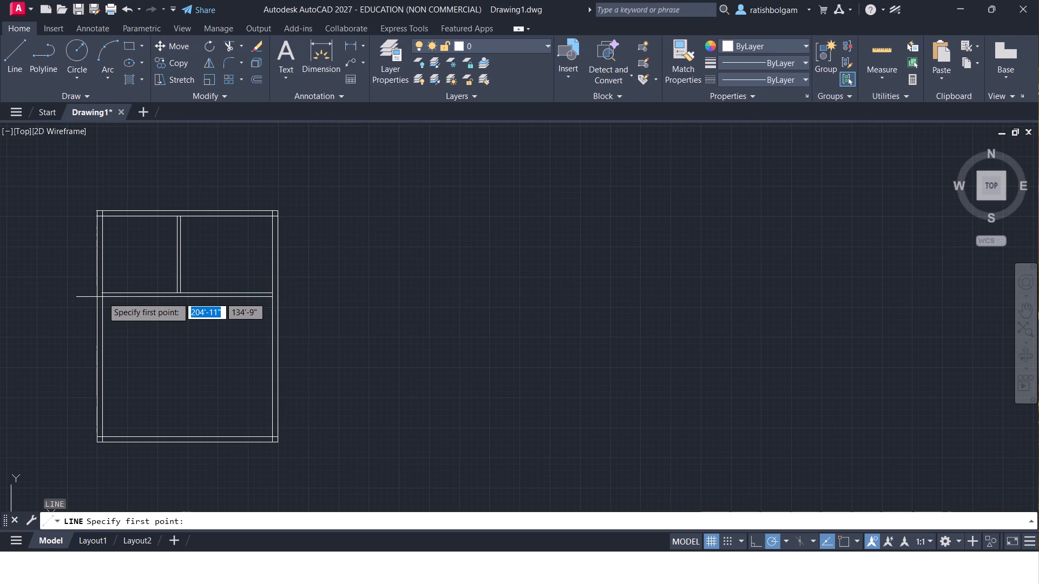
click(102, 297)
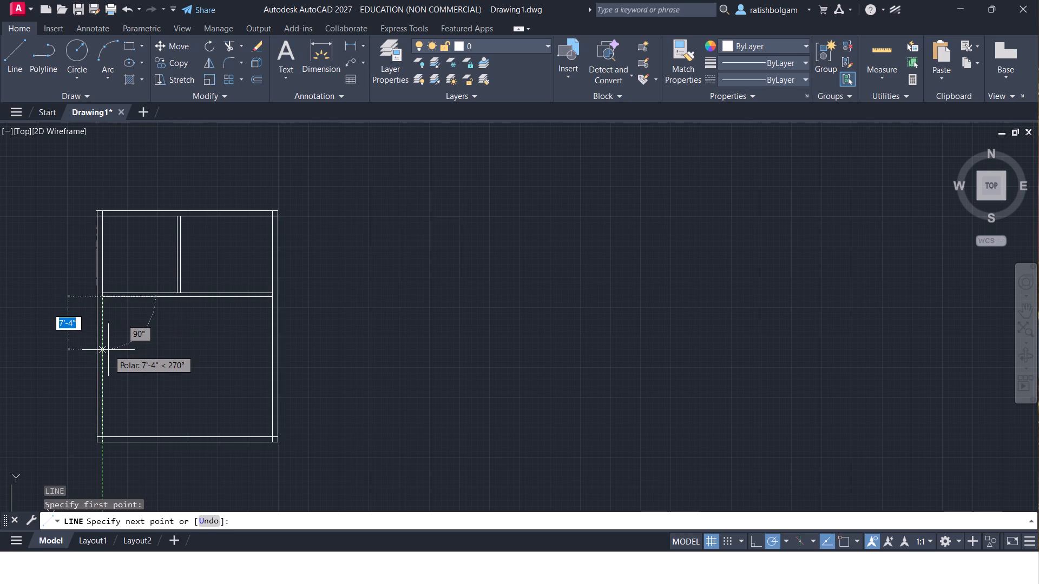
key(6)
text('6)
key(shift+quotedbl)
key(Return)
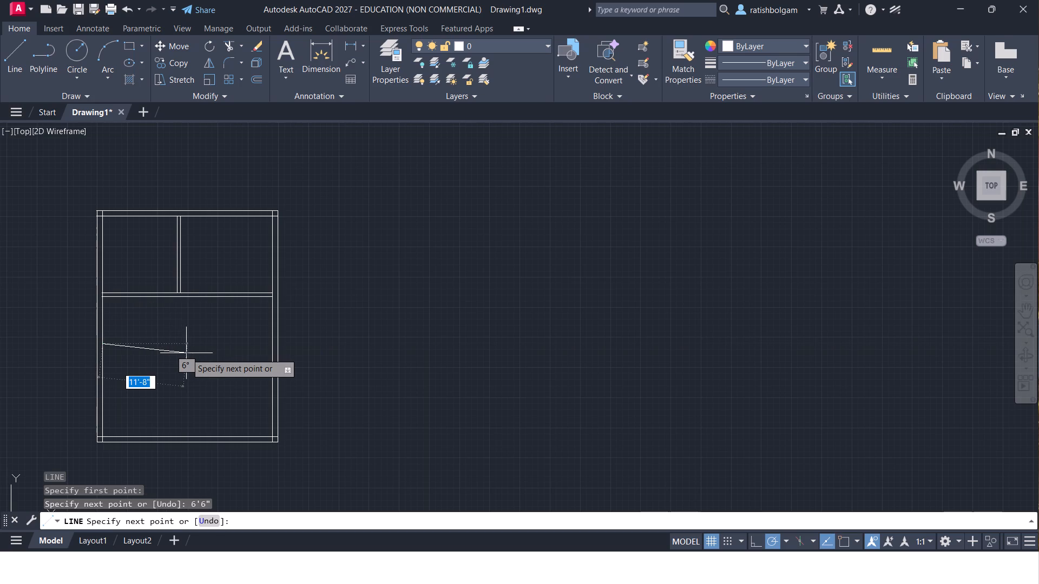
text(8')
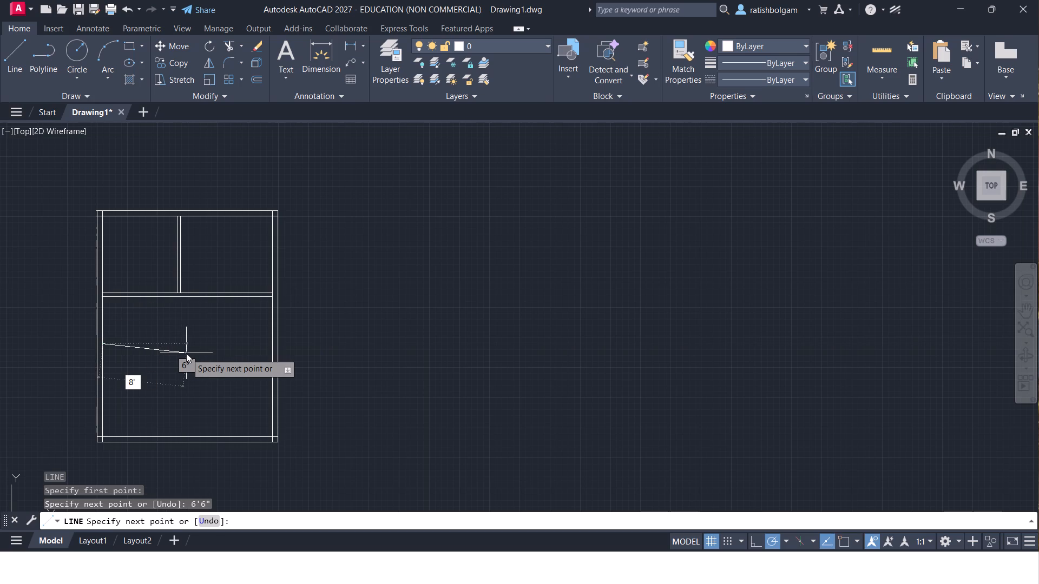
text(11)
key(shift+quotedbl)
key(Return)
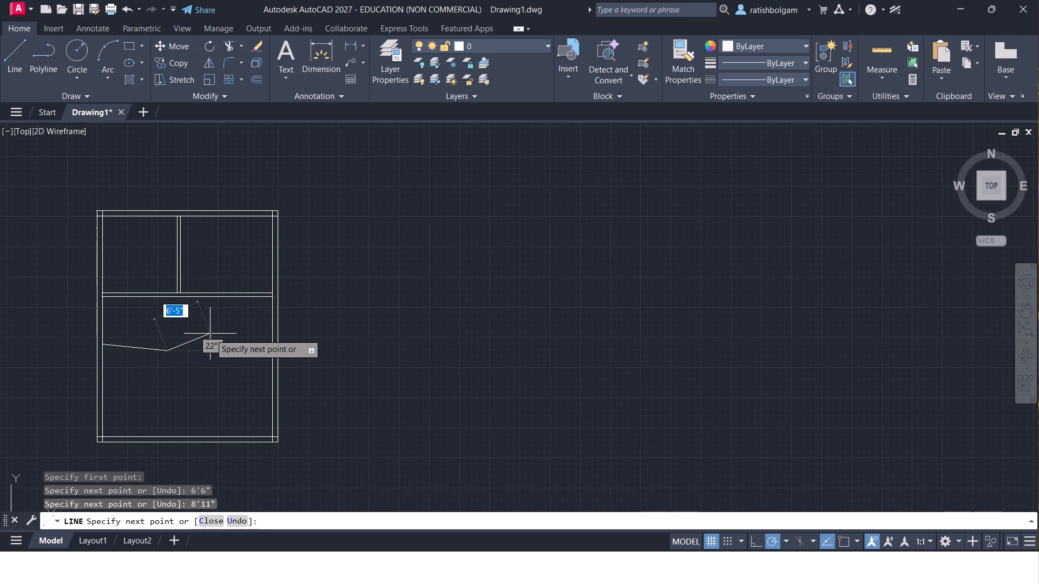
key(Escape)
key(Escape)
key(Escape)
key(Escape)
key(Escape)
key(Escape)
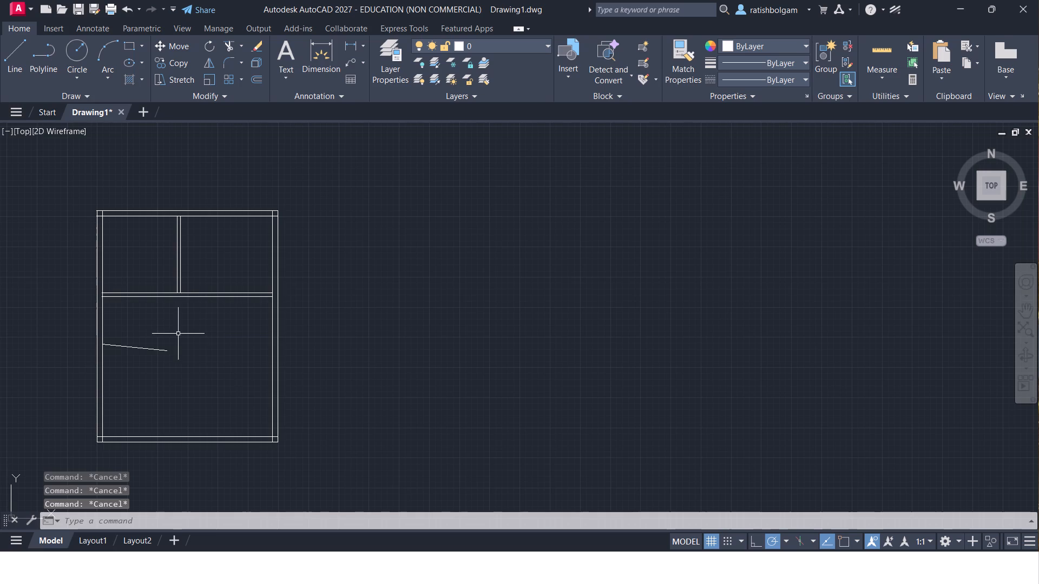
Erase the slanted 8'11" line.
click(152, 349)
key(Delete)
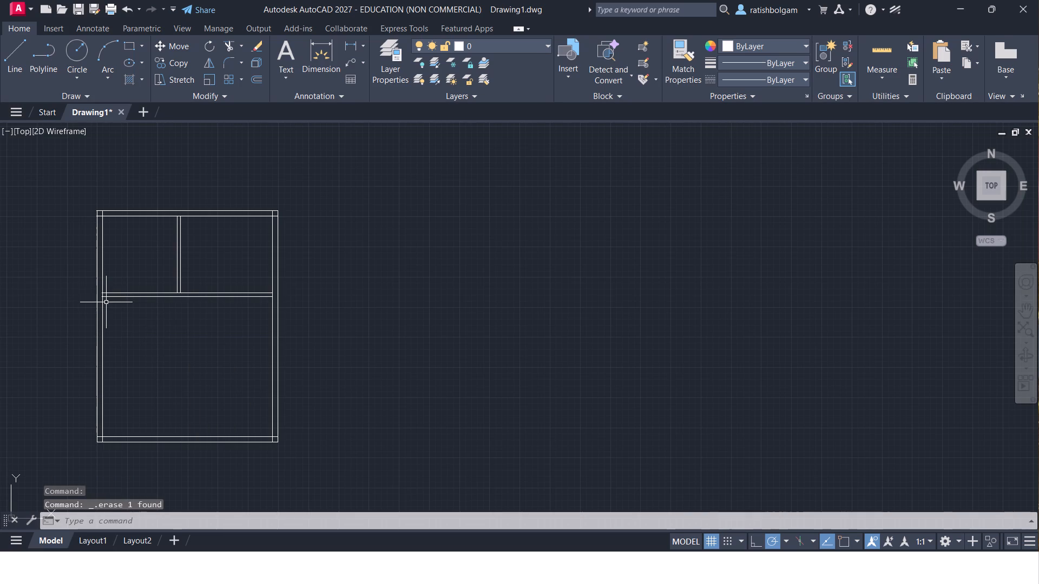
Draw the west room below the partition with lines 6'6" south along the inner wall, 8'11" east, and north back to the partition.
key(l)
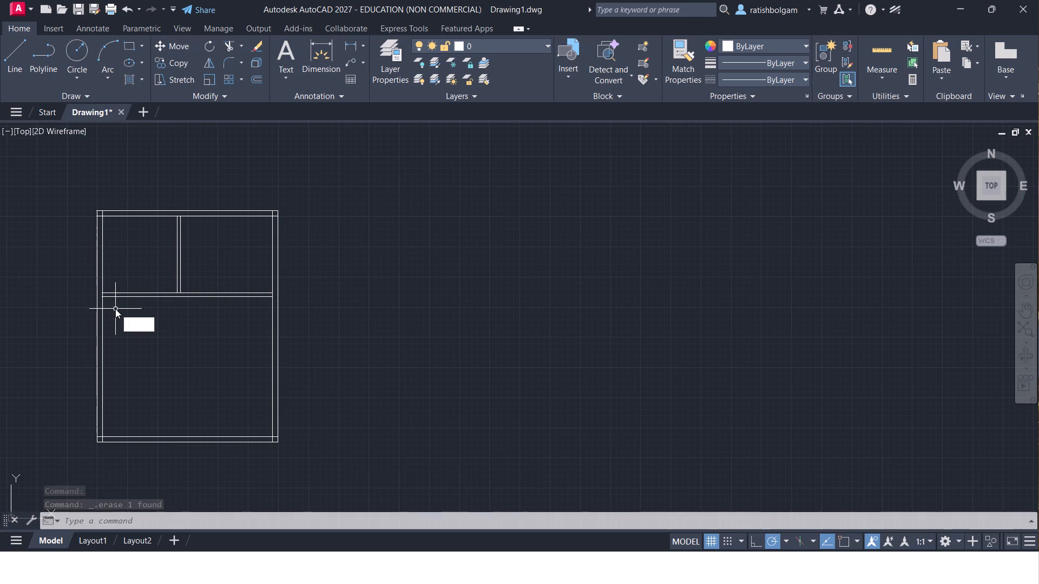
key(Return)
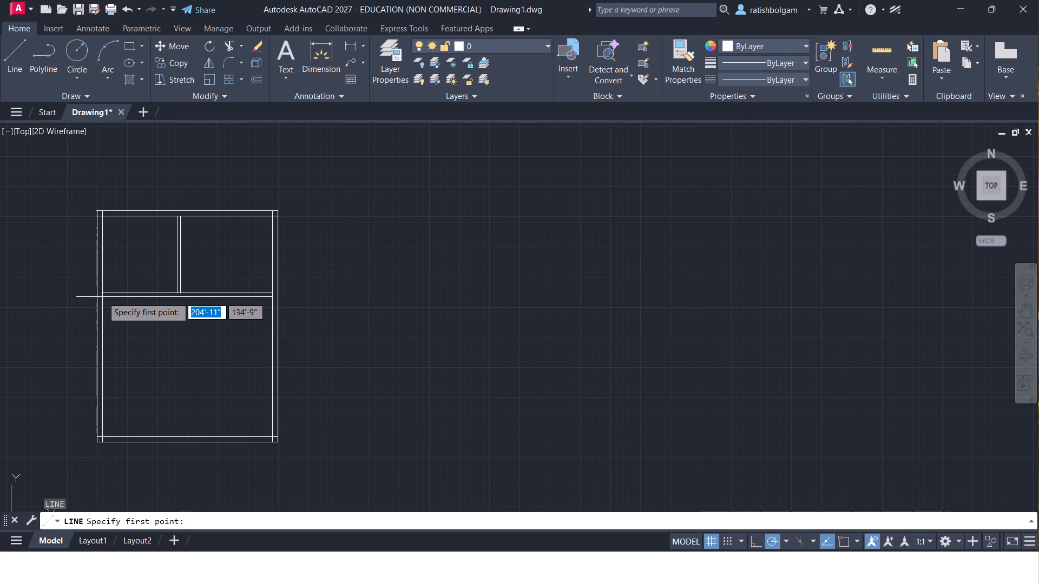
click(102, 297)
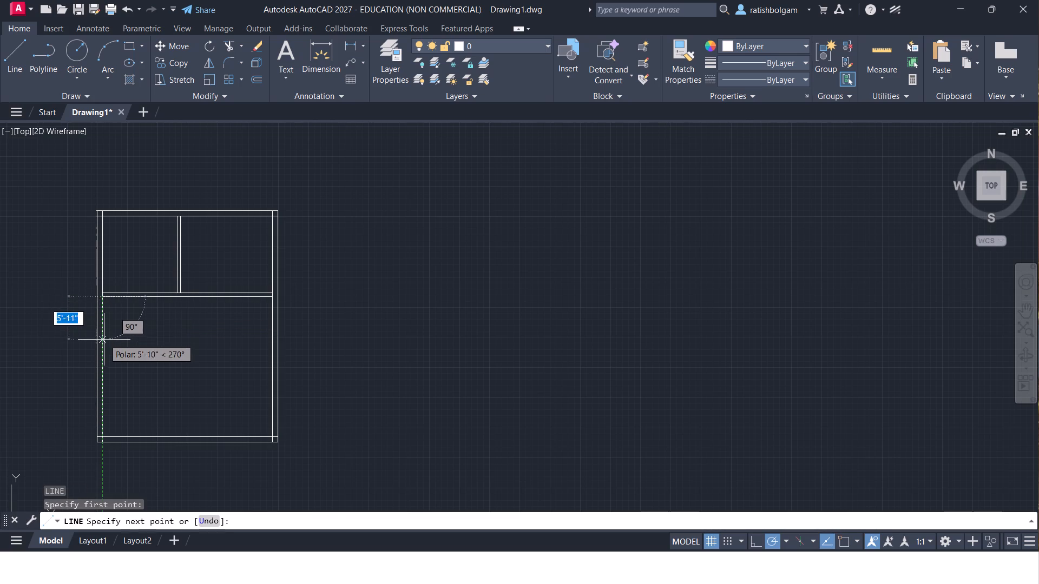
text(6'6)
key(shift+quotedbl)
key(Return)
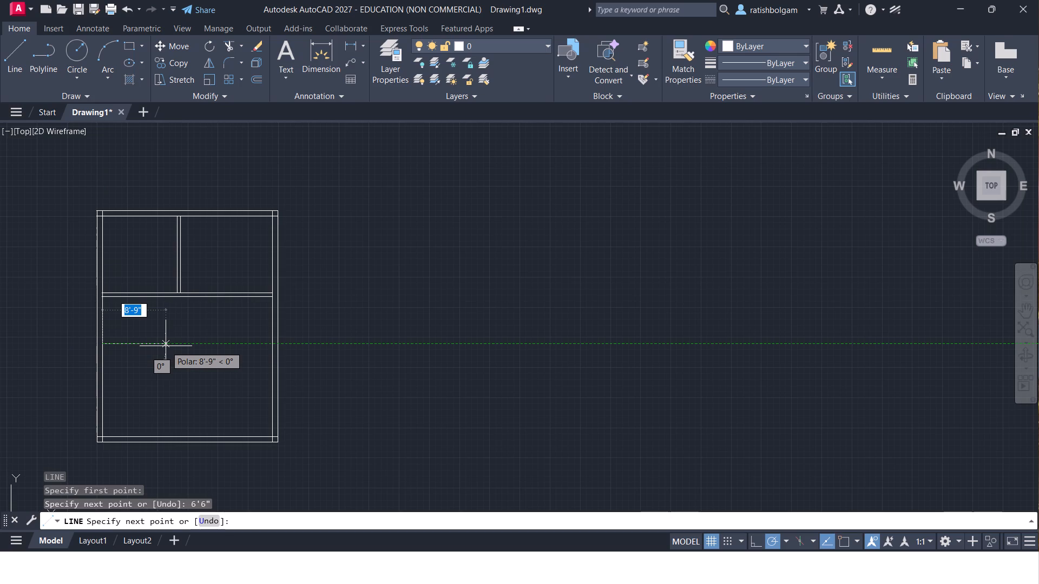
text(8')
text(11)
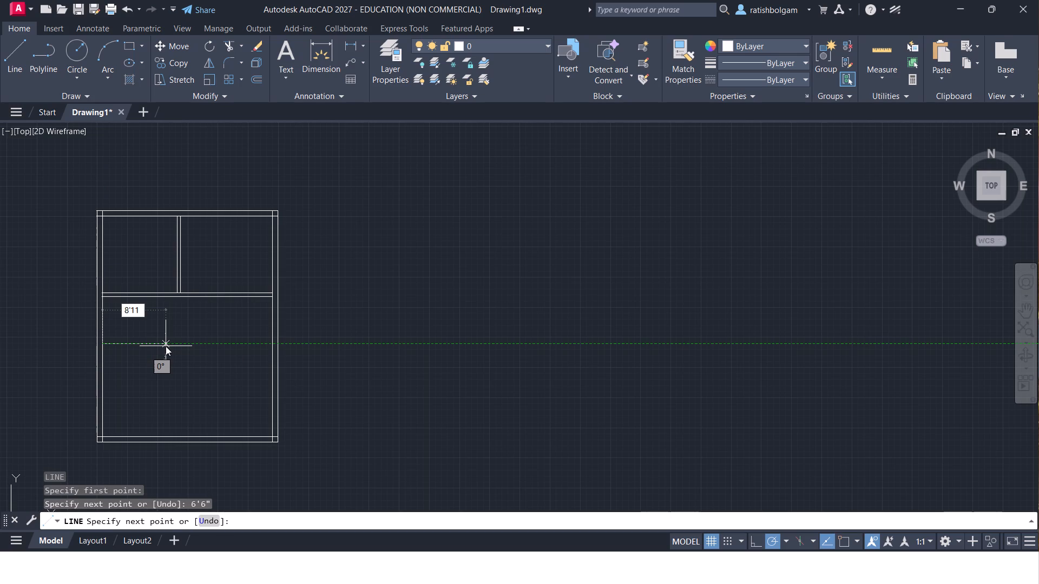
key(shift+quotedbl)
key(Return)
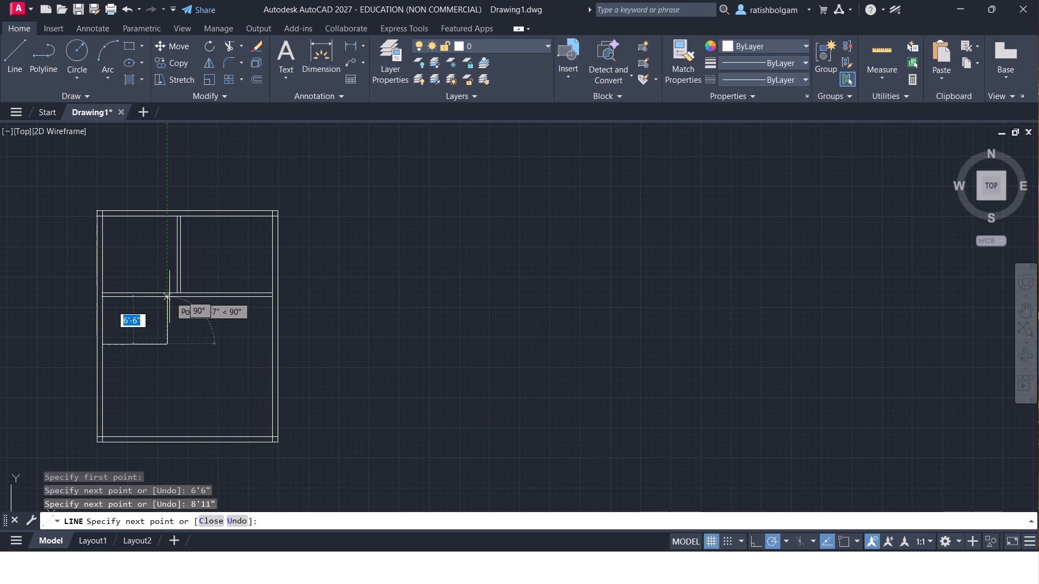
click(169, 297)
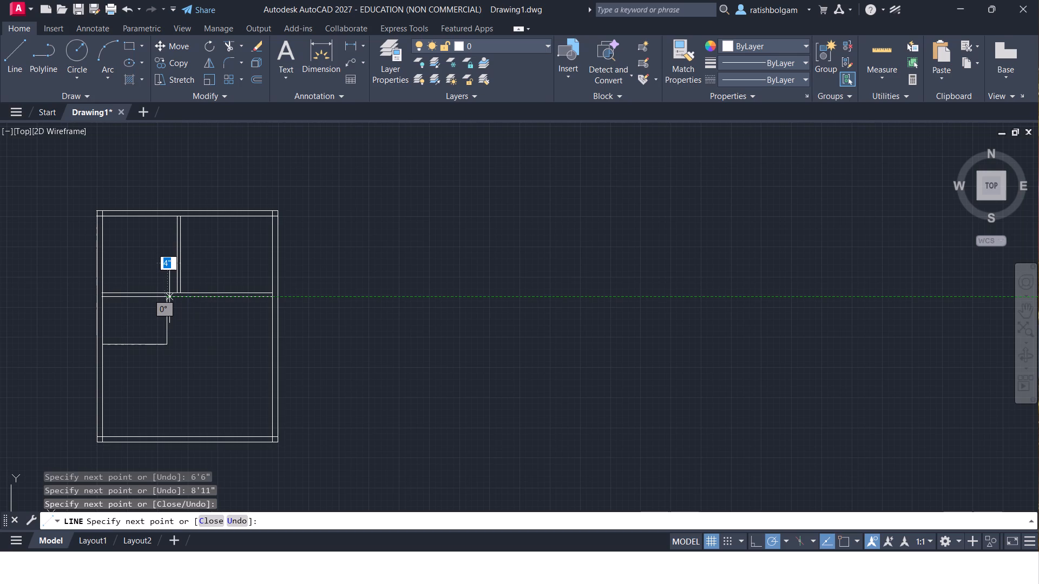
key(Escape)
key(Escape)
key(Escape)
key(Escape)
key(Escape)
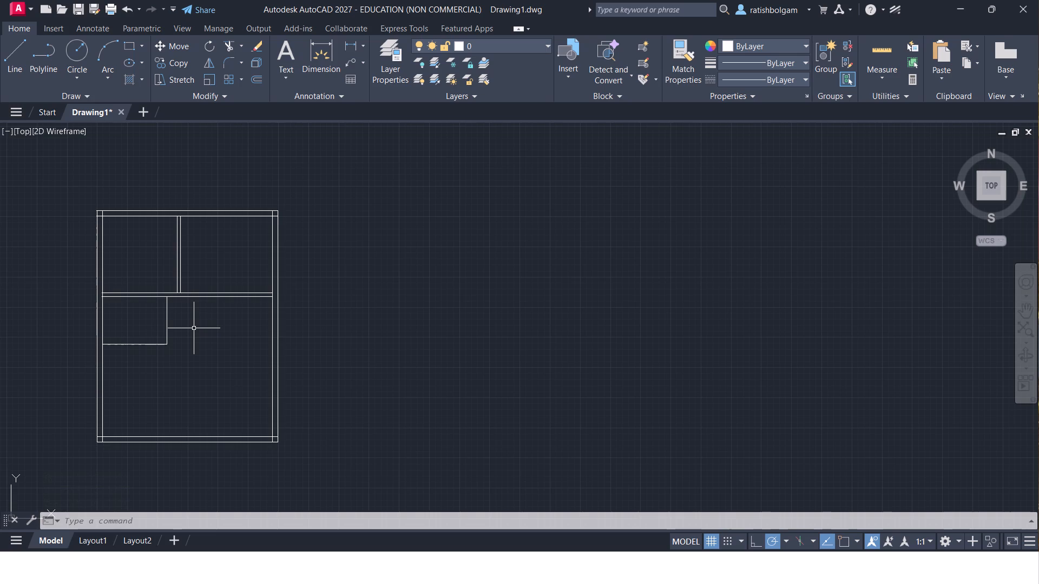
Extend the 8'11" by 6'6" room's south line east to the east outer wall's inner line.
text(ex)
key(Return)
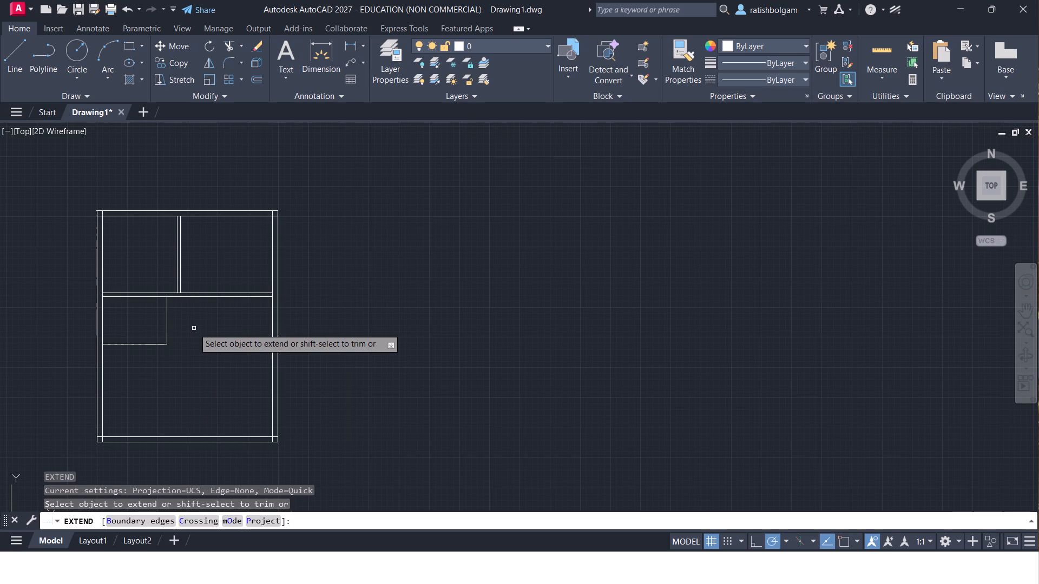
click(163, 345)
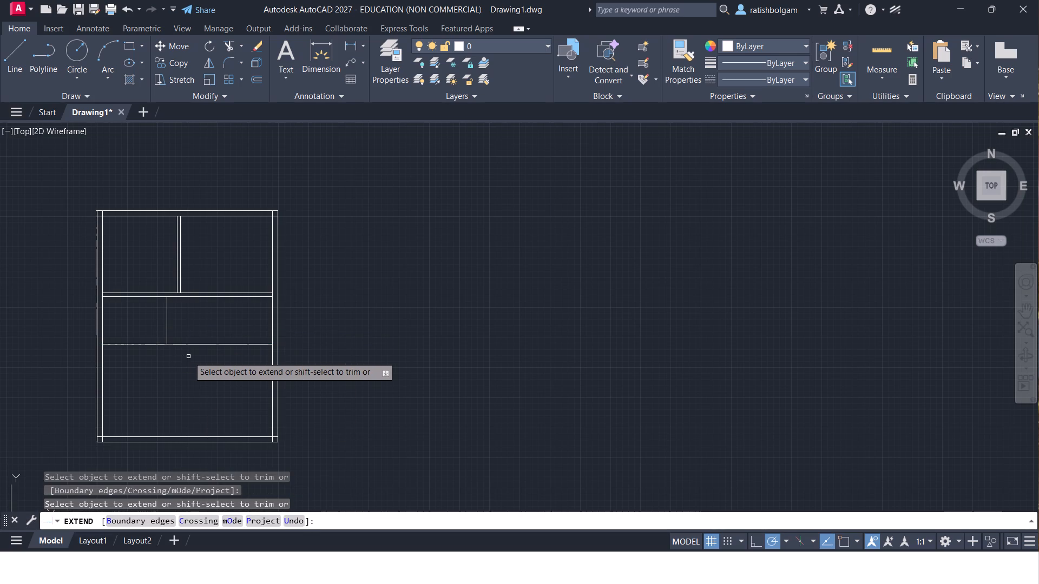
key(Escape)
key(Escape)
key(Escape)
key(Escape)
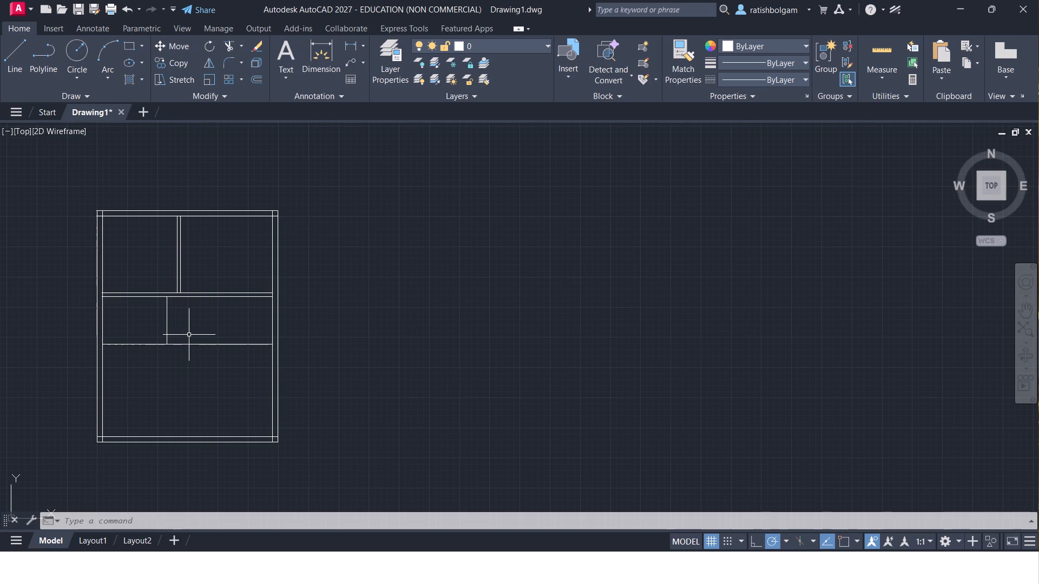
Draw the second middle room with lines 8'2" east from the west room's southeast corner and north to the partition.
key(l)
key(Return)
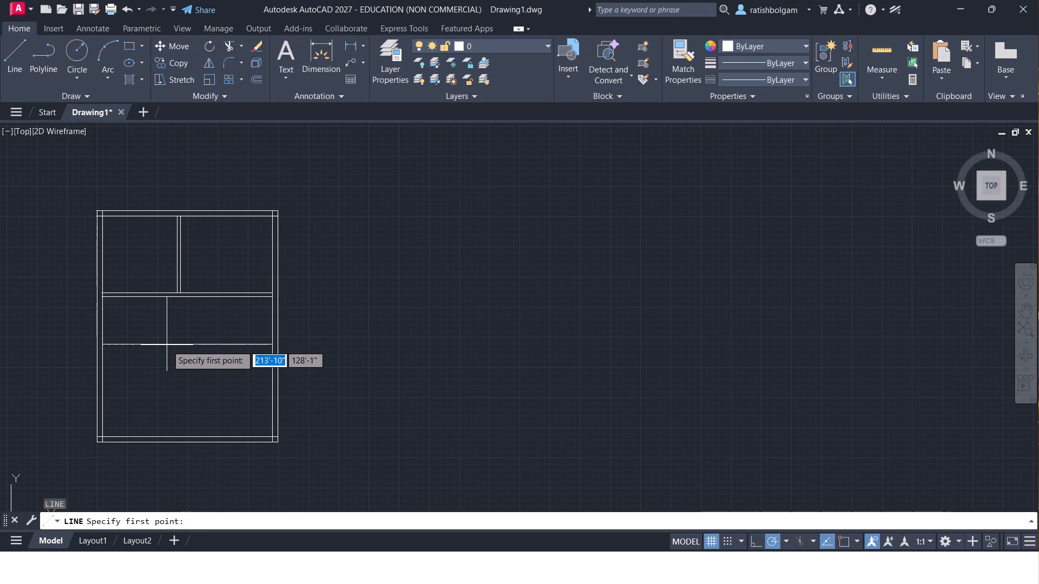
click(167, 344)
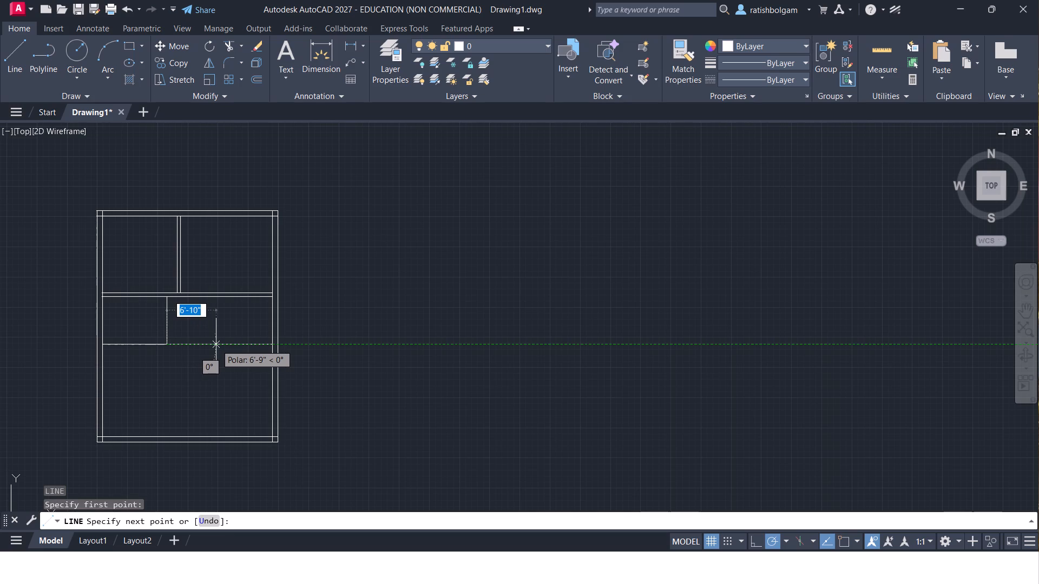
key(8)
key(apostrophe)
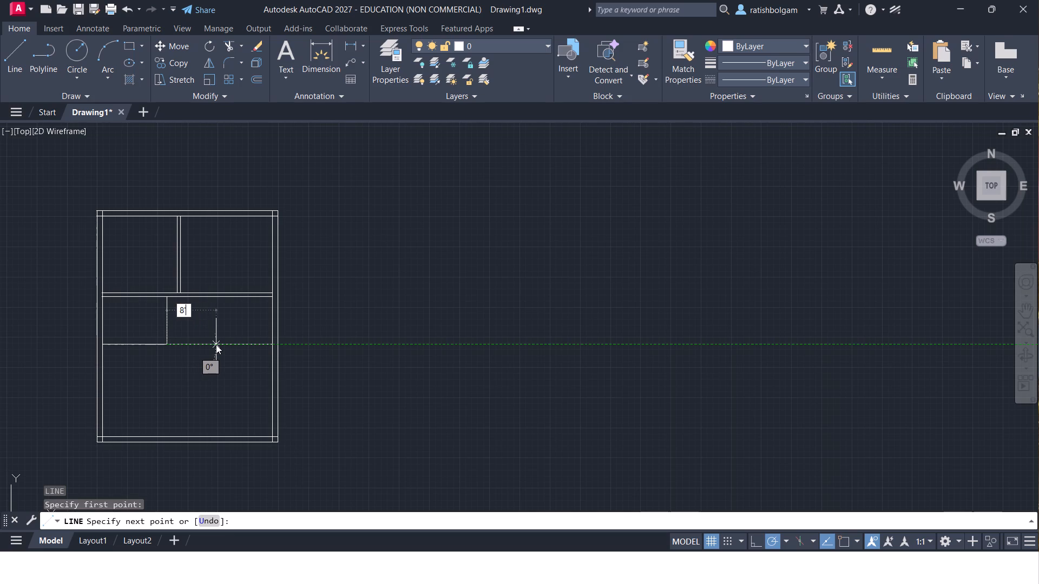
key(2)
key(shift+quotedbl)
key(Return)
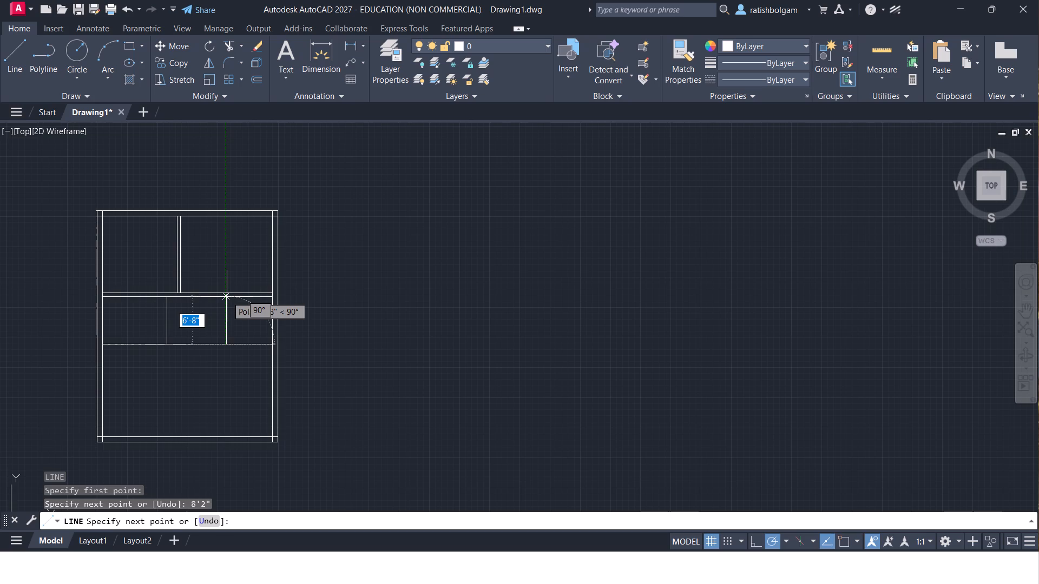
click(227, 297)
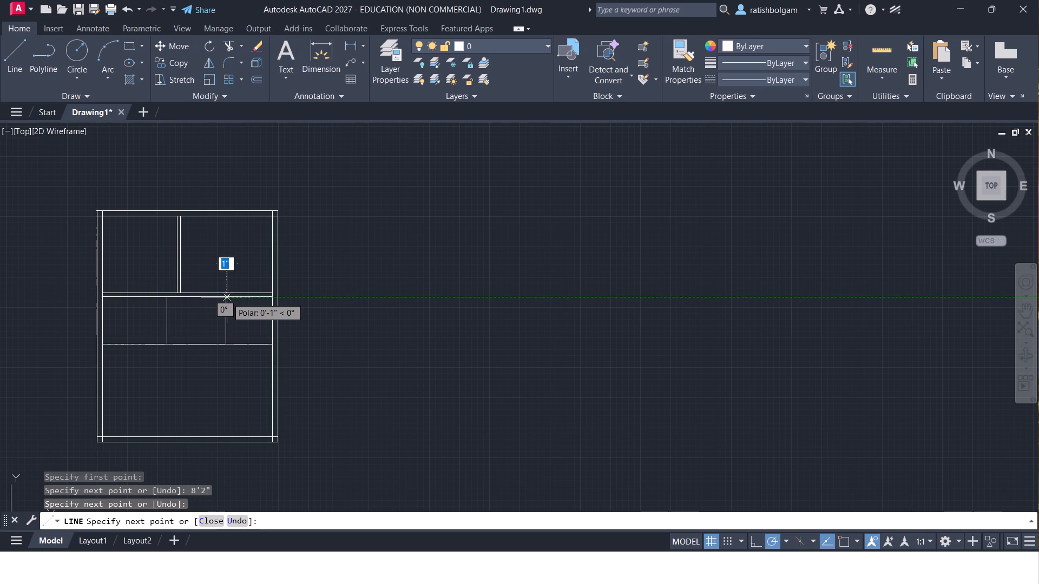
key(Escape)
key(Escape)
key(Escape)
key(Escape)
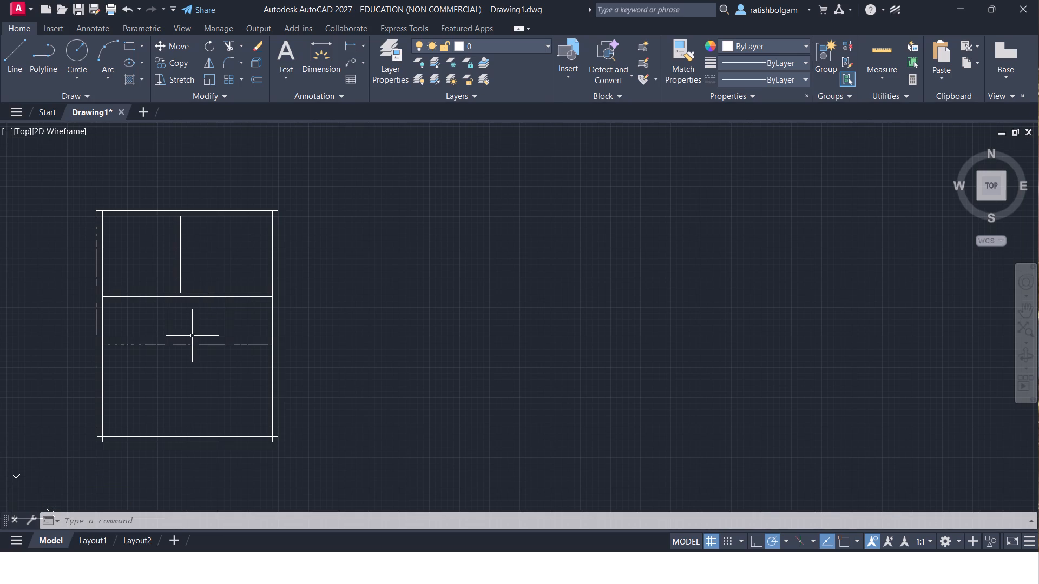
Measure the width, depth and area of the west middle room.
click(893, 57)
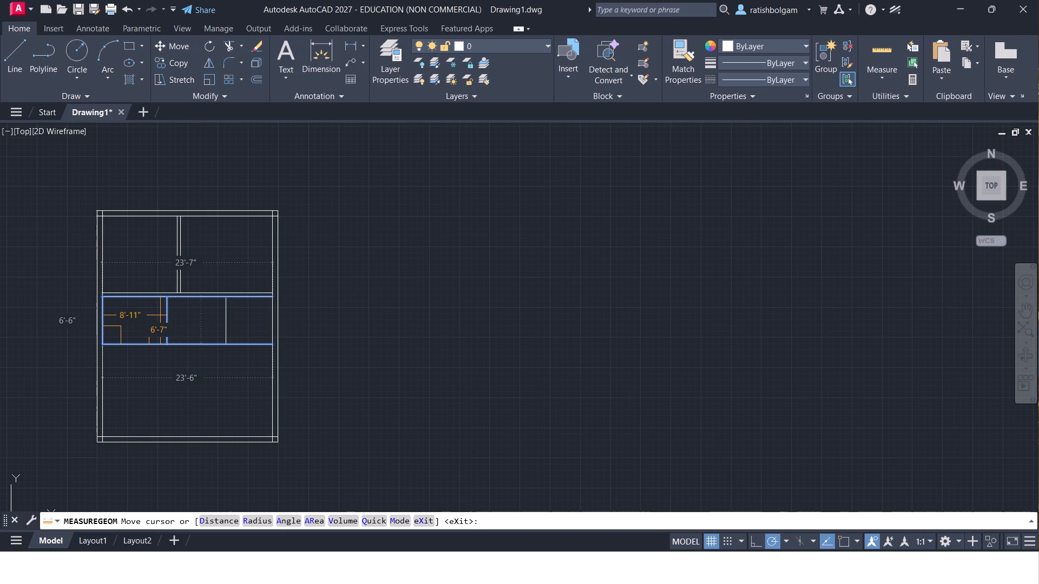
drag(124, 322, 157, 322)
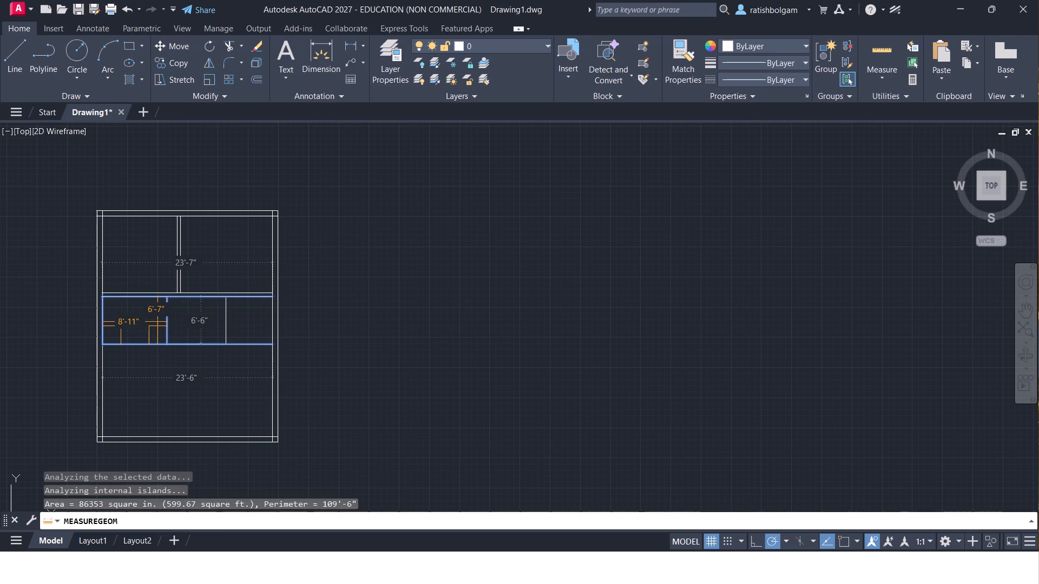
key(Escape)
key(Escape)
key(Escape)
key(Escape)
key(Escape)
key(Escape)
key(Escape)
key(Escape)
key(Escape)
key(Escape)
key(Escape)
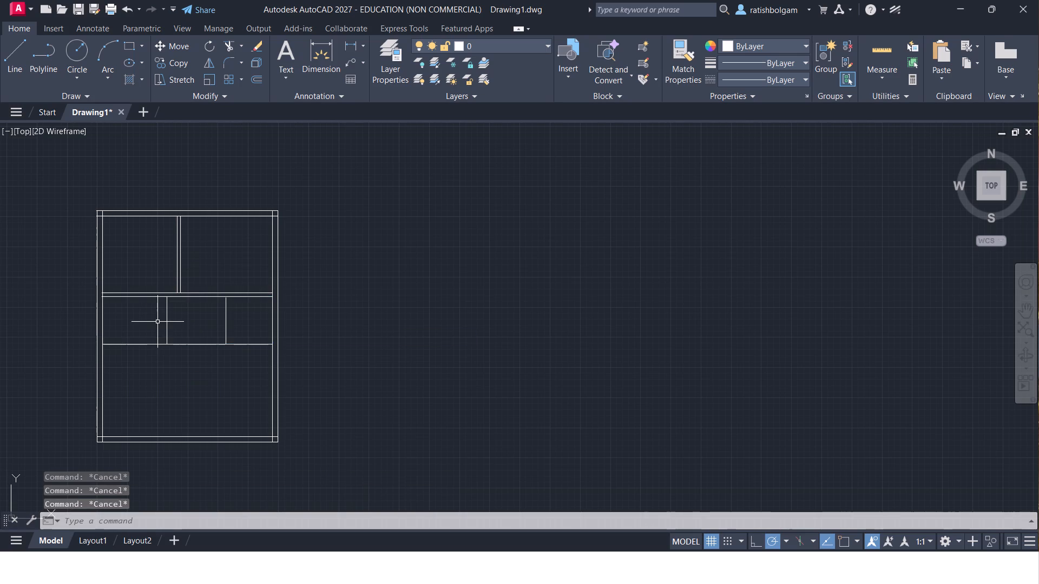
key(Escape)
key(Escape)
key(Escape)
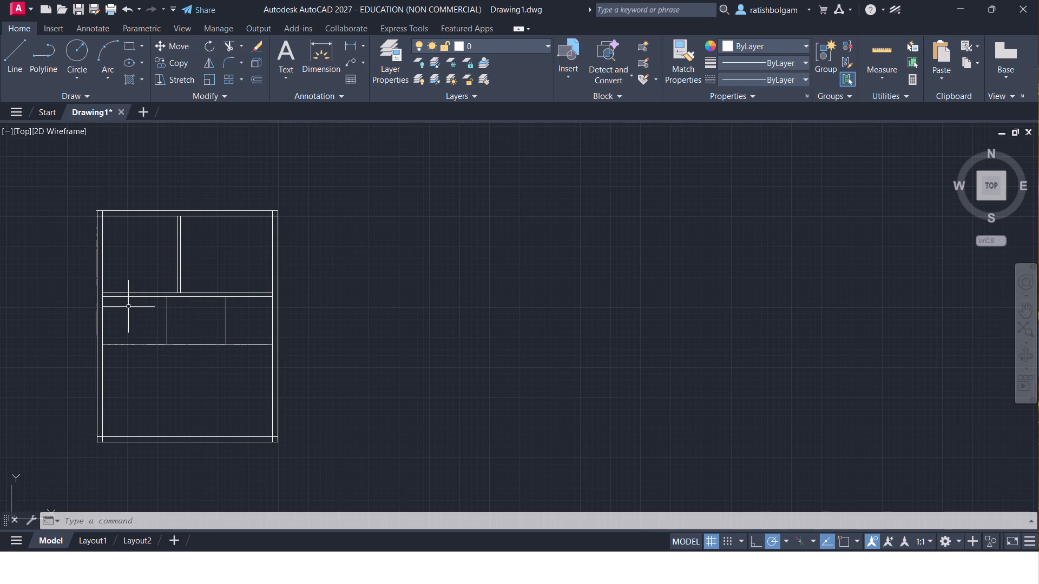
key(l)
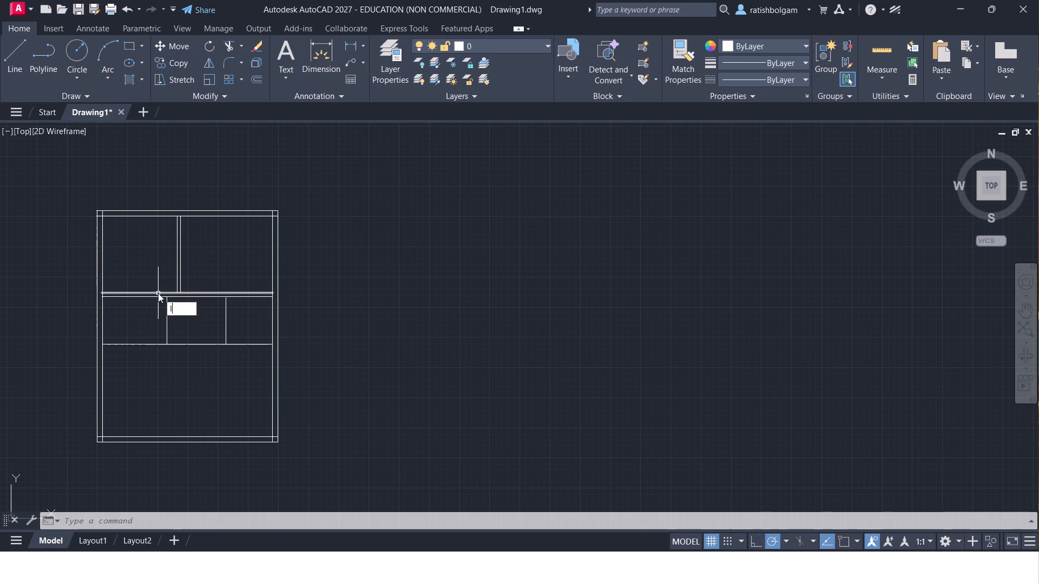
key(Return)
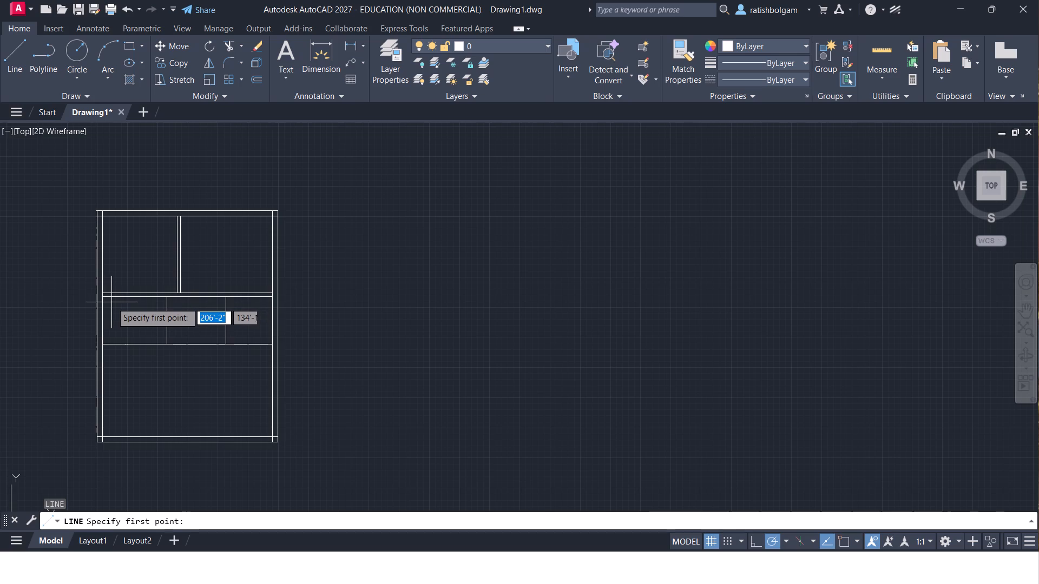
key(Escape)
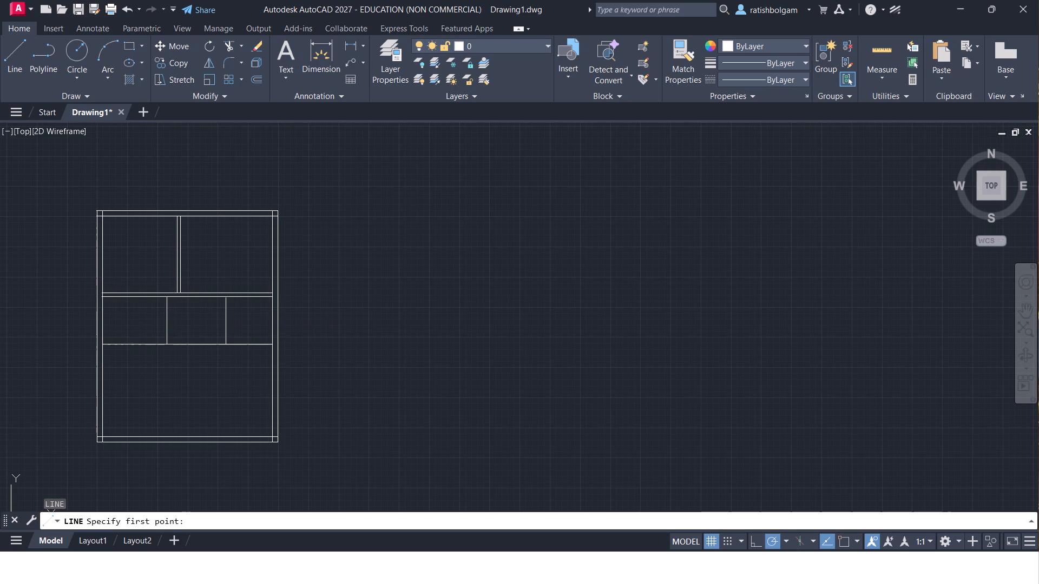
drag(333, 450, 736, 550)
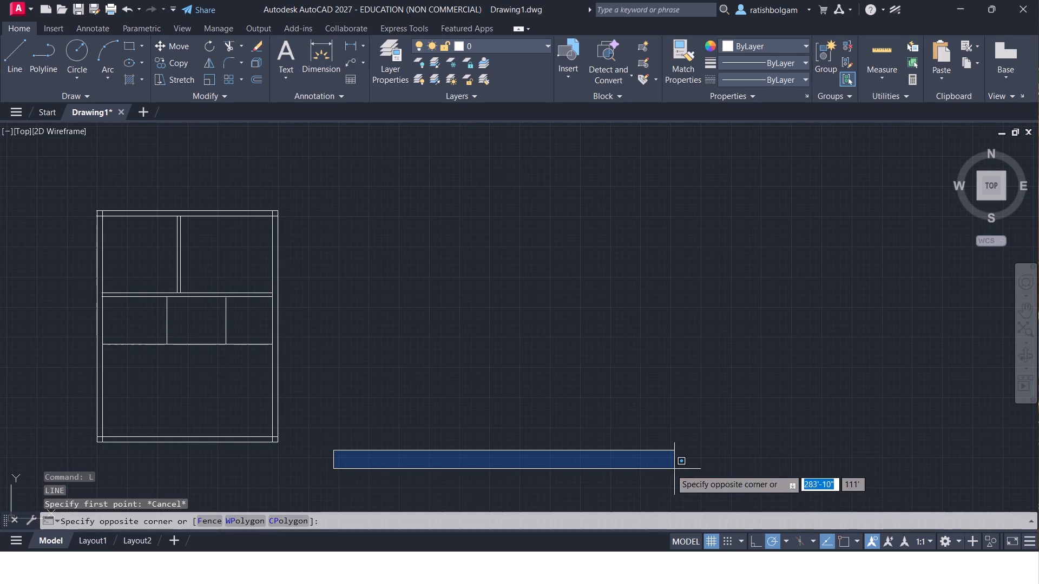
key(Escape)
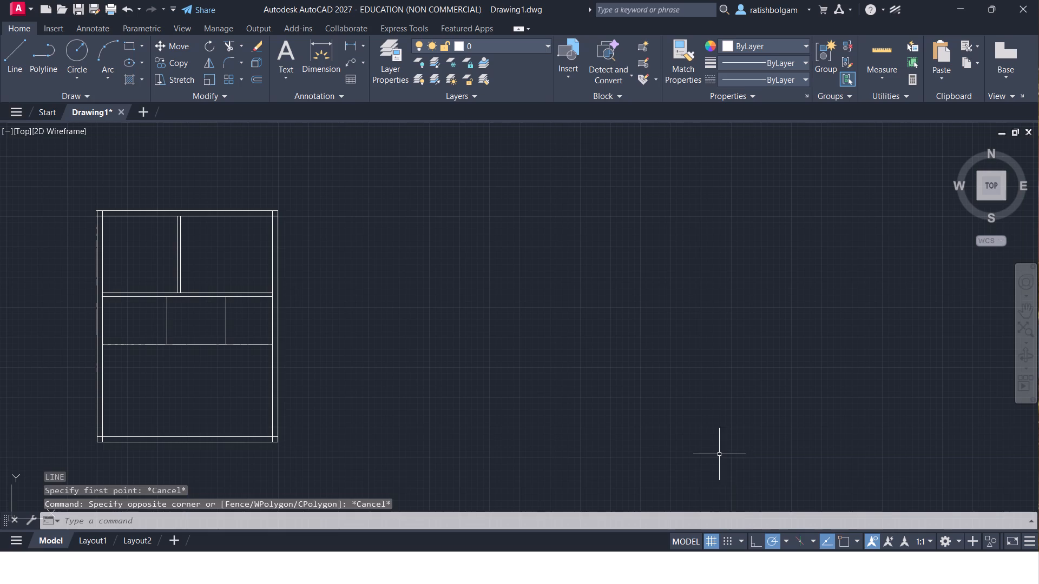
Turn on orthogonal cursor restriction and object snap.
click(754, 540)
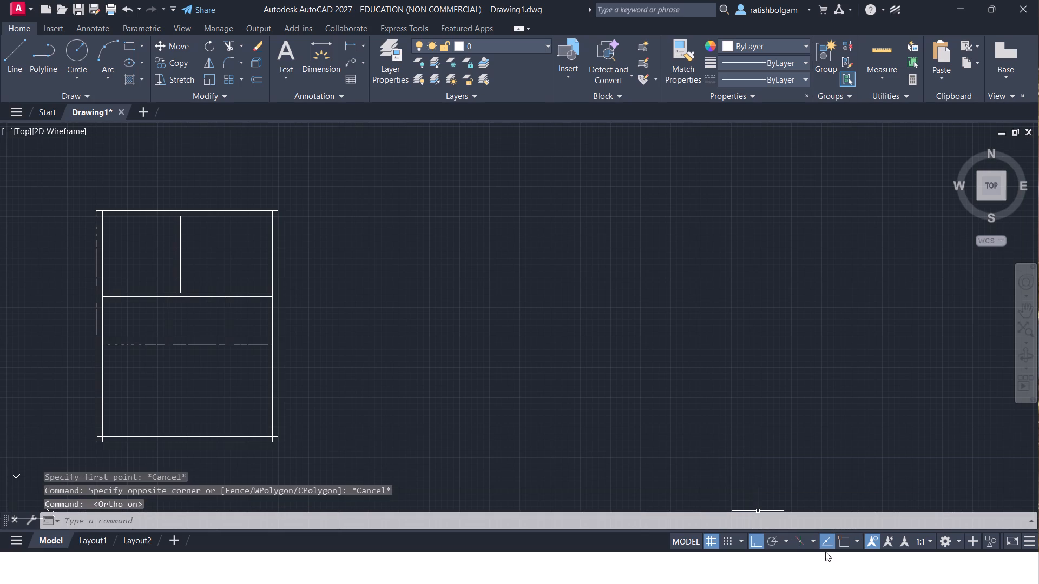
click(845, 542)
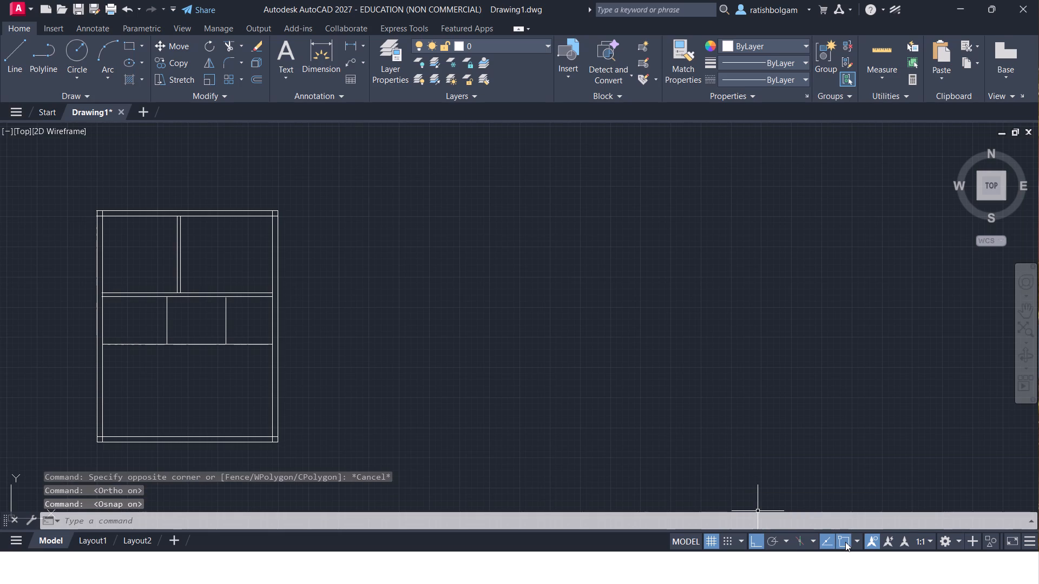
key(Escape)
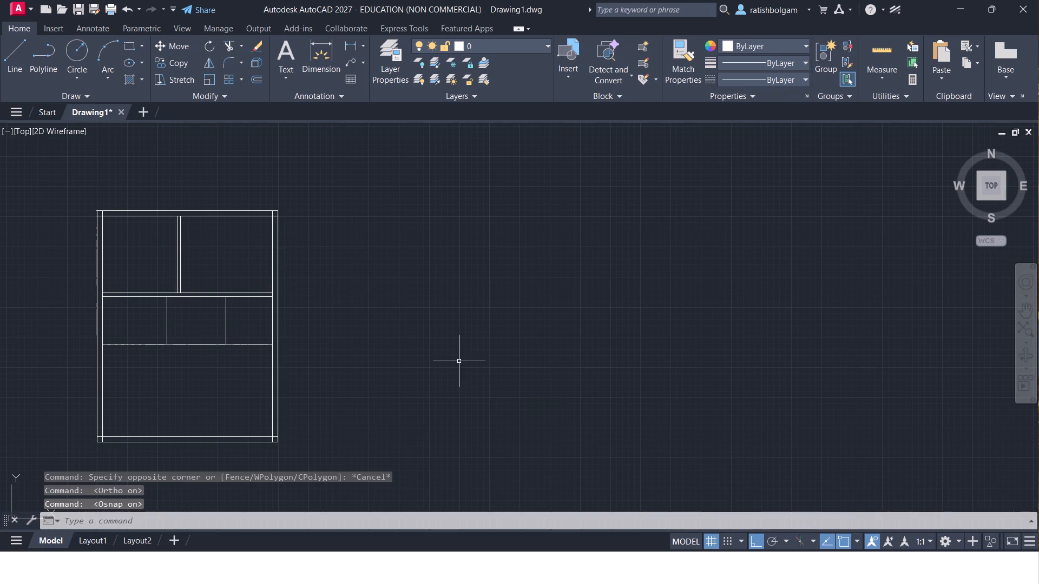
Erase the long south line of the middle rooms that runs between the west and east inner walls.
click(155, 345)
key(Delete)
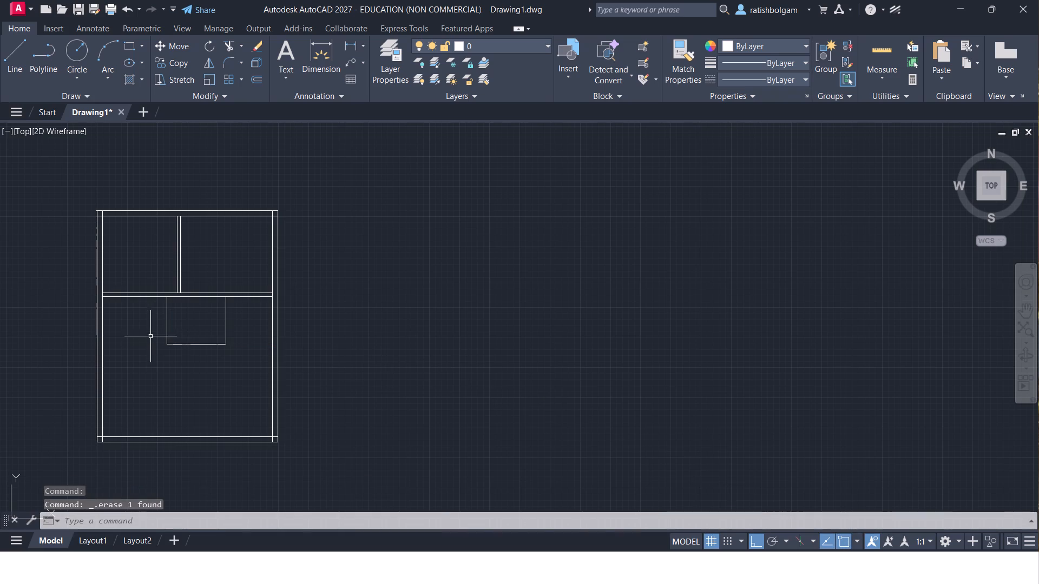
Draw lines from the lower partition line's west end 6'6" south, and about 8'11" east to the first dividing line's south end.
key(l)
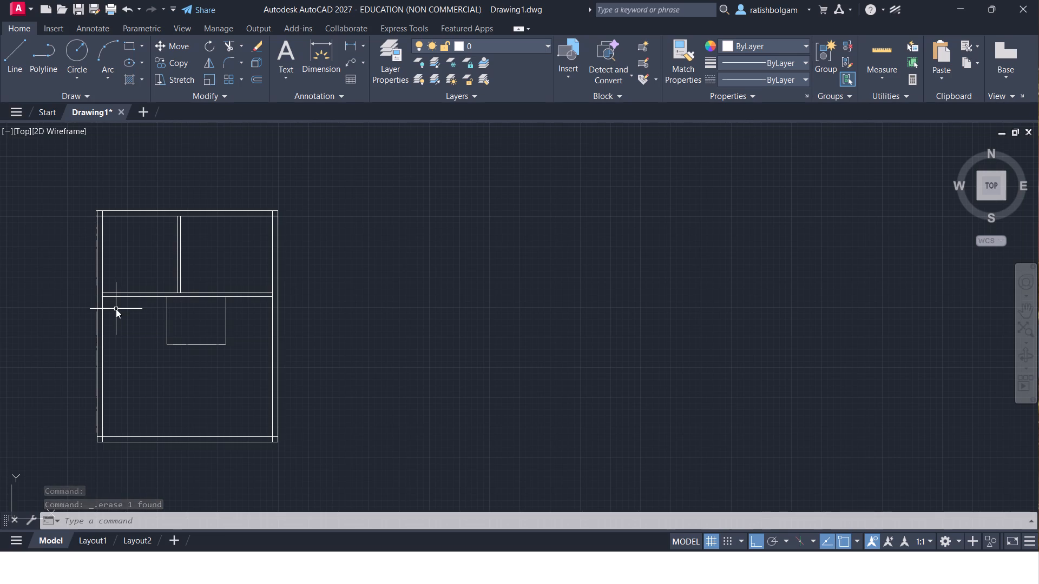
key(Return)
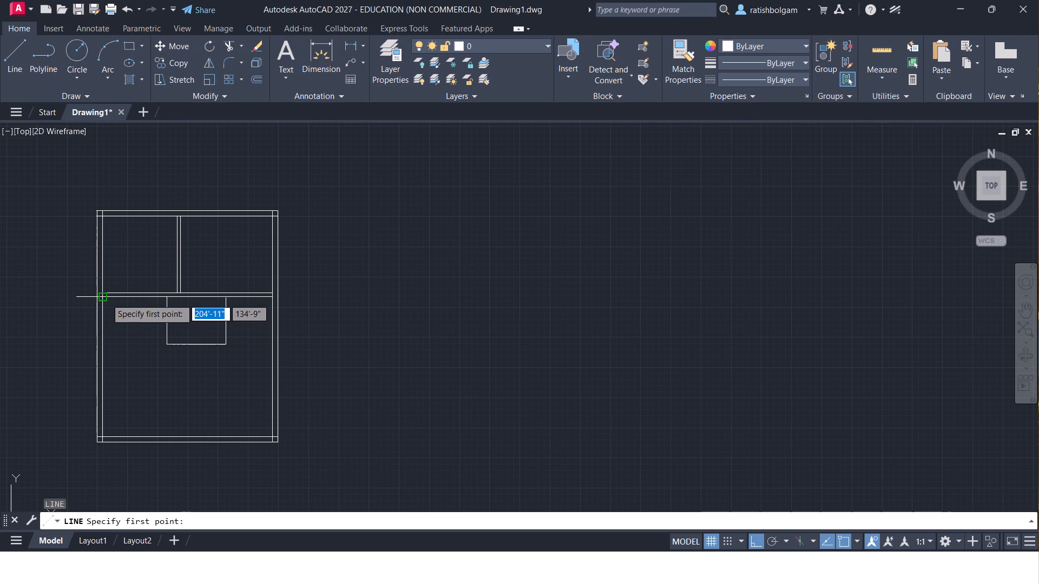
click(104, 295)
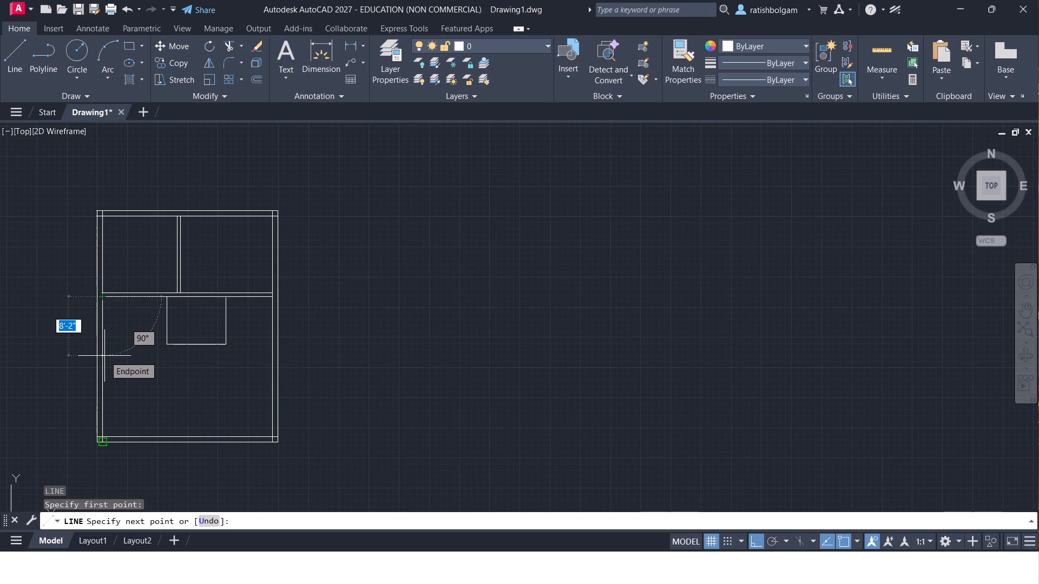
text(6'6)
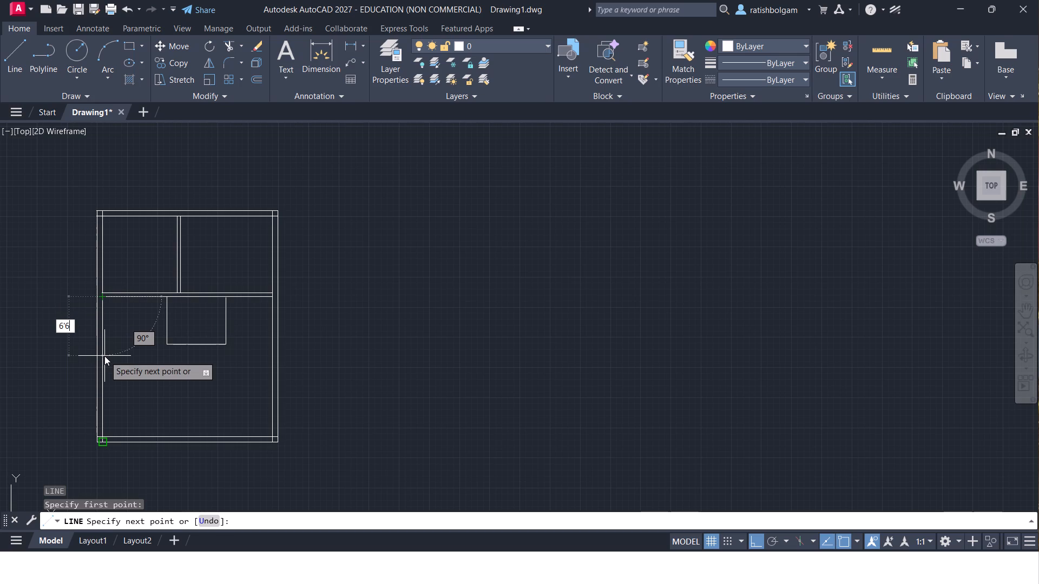
key(apostrophe)
key(Return)
key(BackSpace)
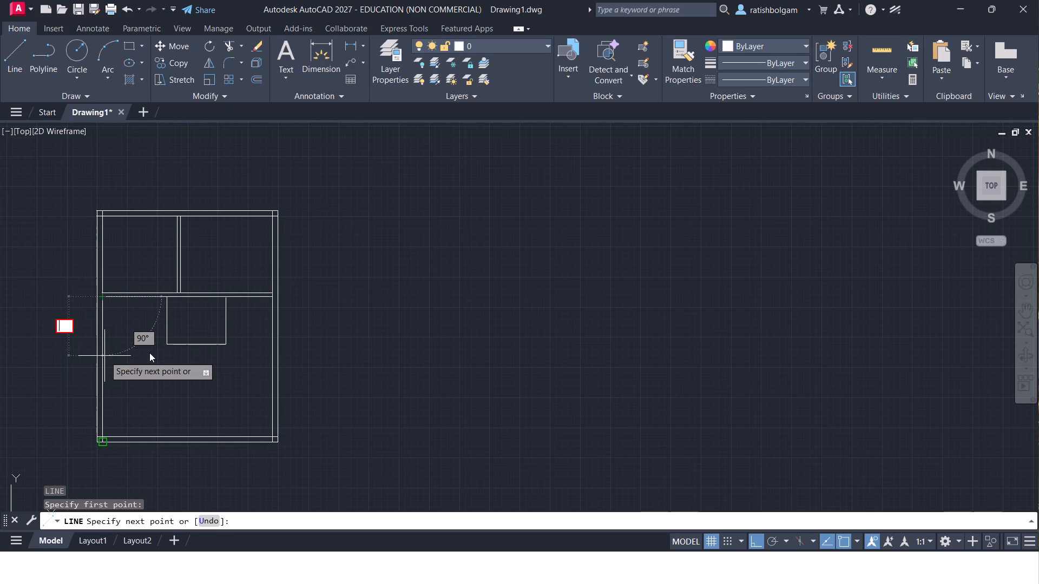
key(6)
text('6)
key(shift+quotedbl)
key(Return)
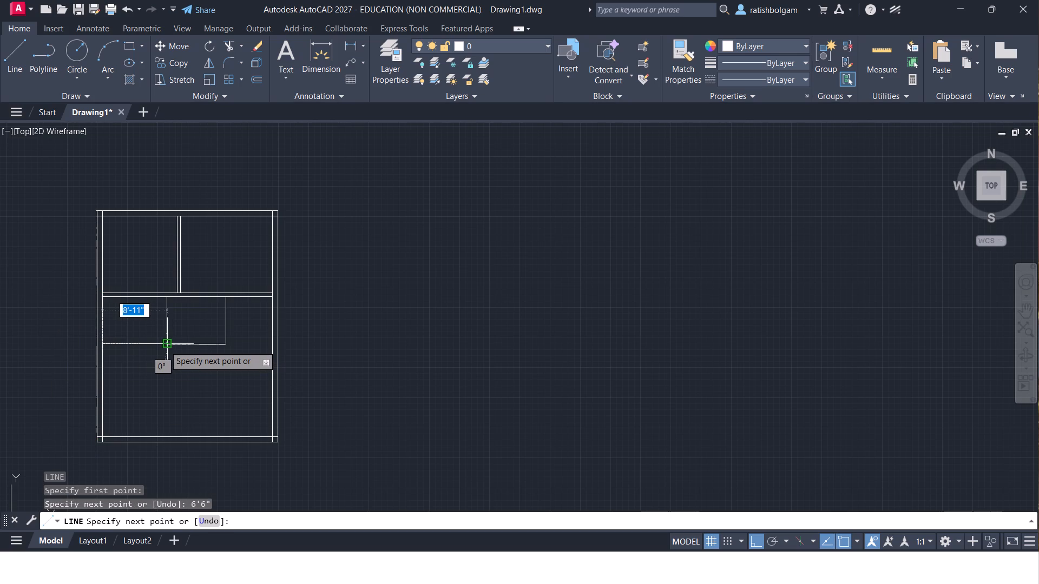
click(163, 344)
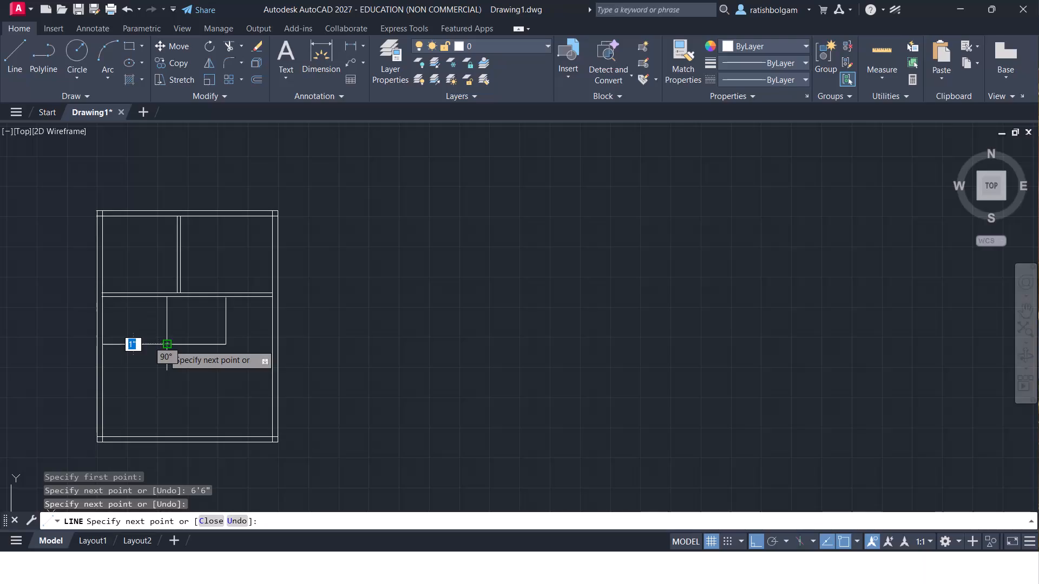
key(Escape)
key(Escape)
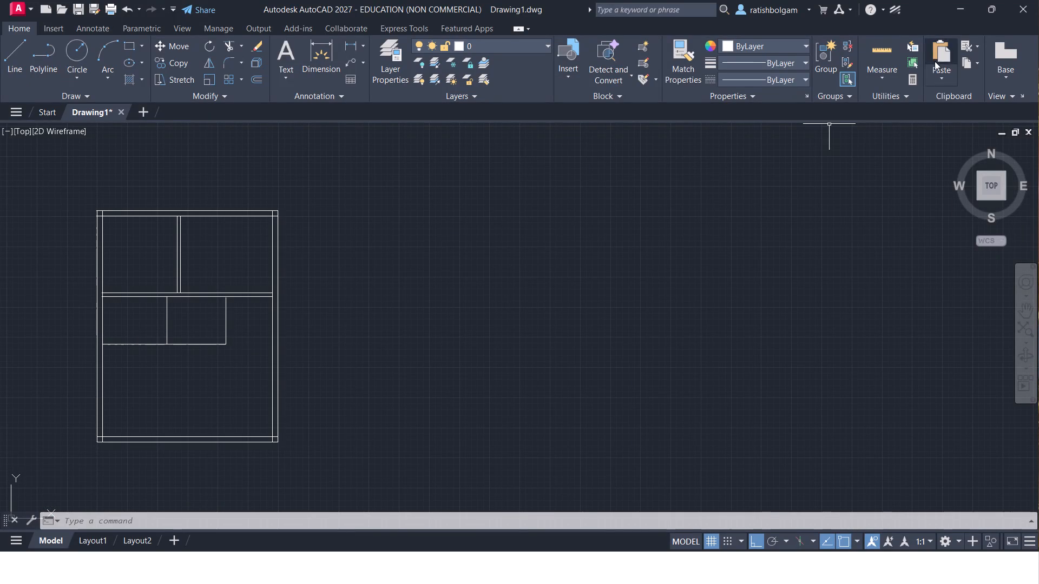
Measure the width and depth of the redrawn west middle room.
click(883, 49)
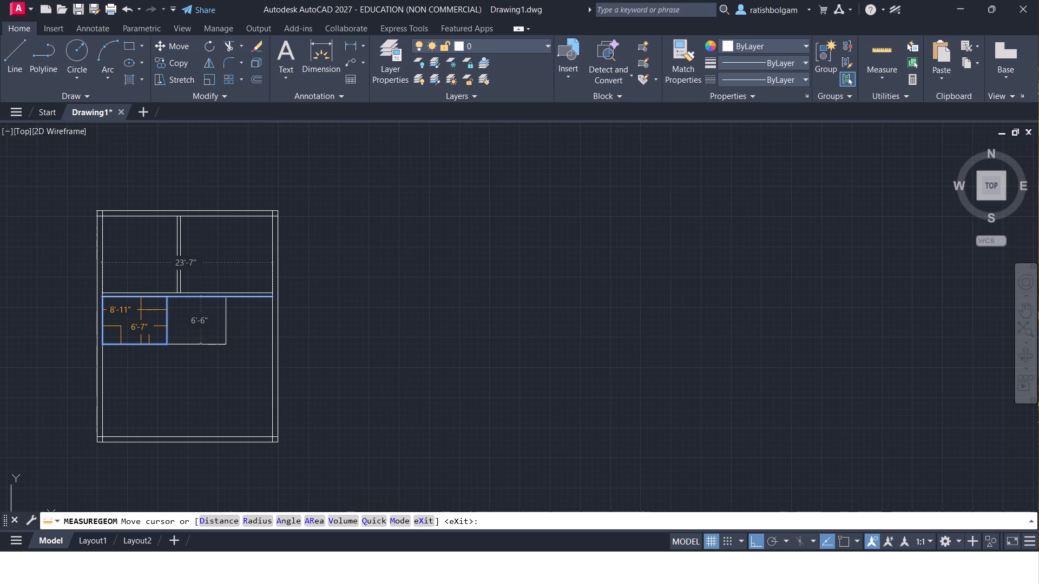
key(Escape)
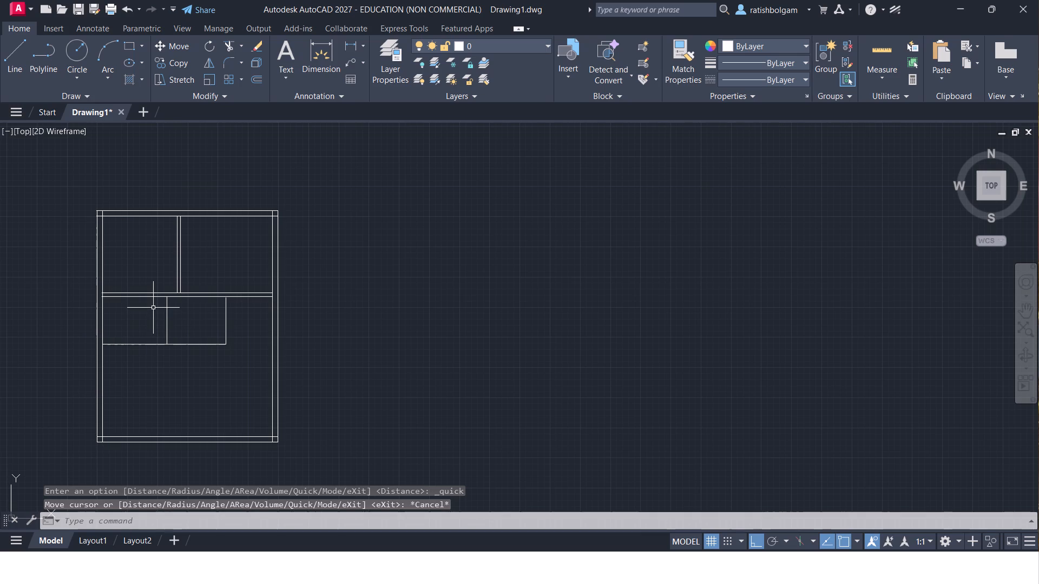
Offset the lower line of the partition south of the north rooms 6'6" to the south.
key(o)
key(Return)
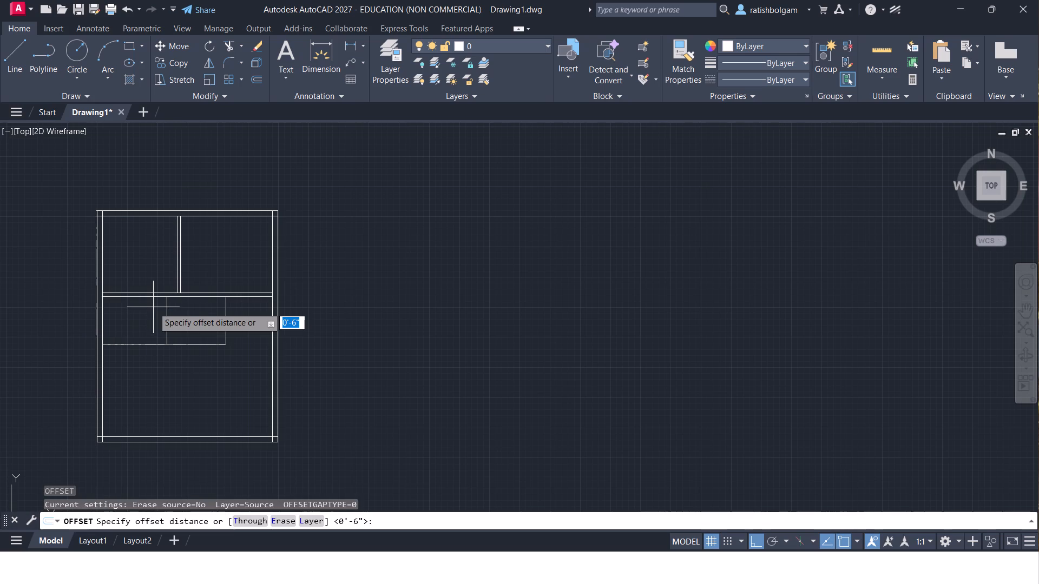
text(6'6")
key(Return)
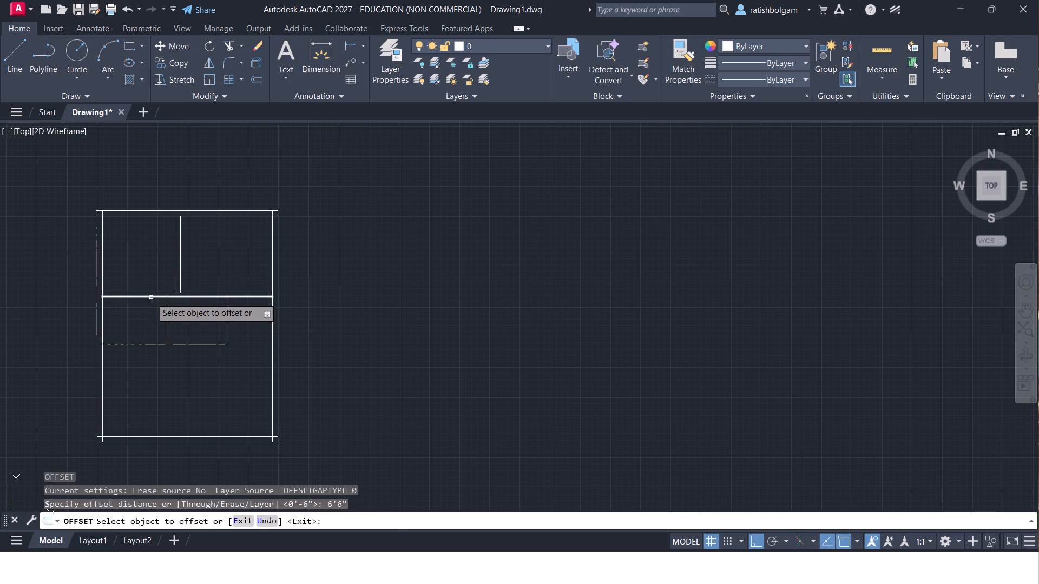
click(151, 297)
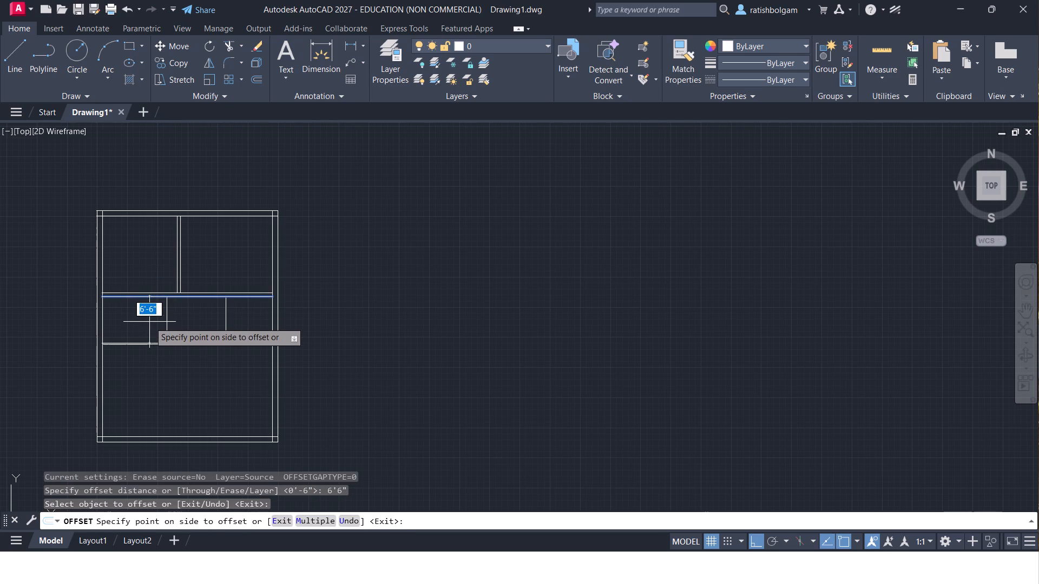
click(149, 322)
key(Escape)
Erase the two short south lines of the west and centre middle rooms, keeping the full-width offset line.
ctrl+scroll(153, 347, up, 5)
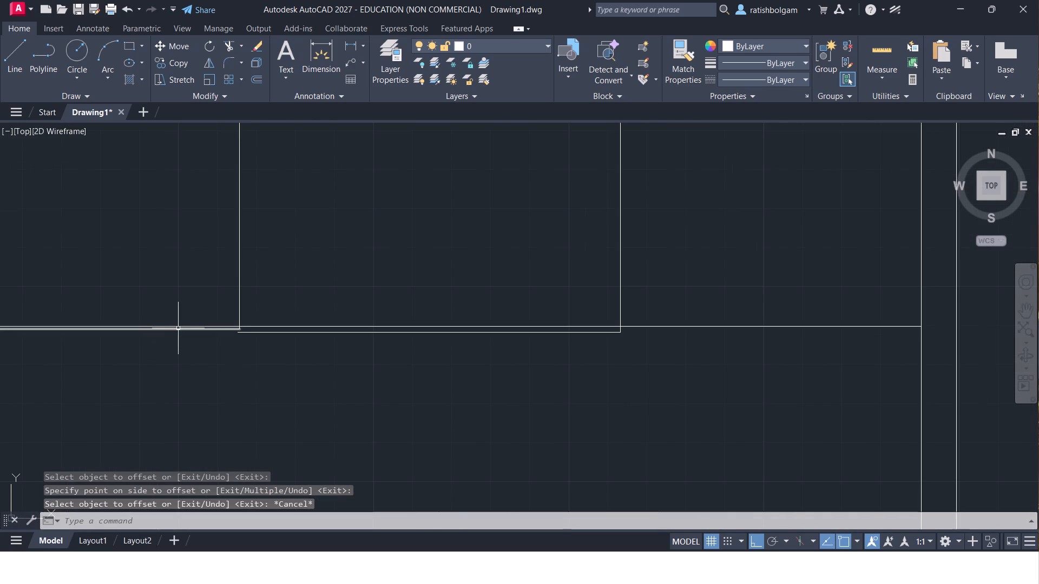
drag(179, 328, 298, 332)
click(298, 332)
key(Delete)
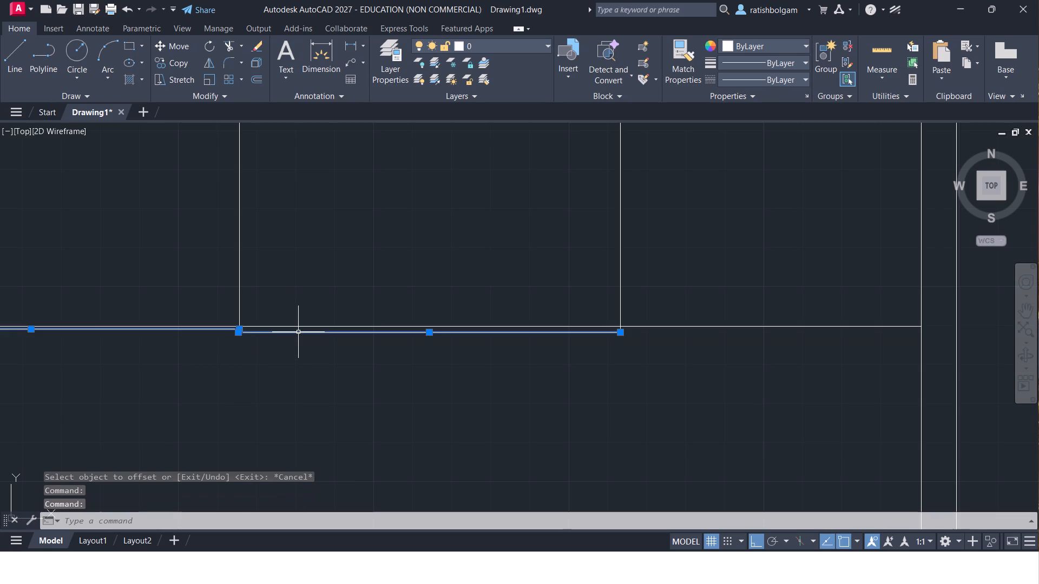
Measure the width and depth of the west and centre middle rooms.
click(888, 42)
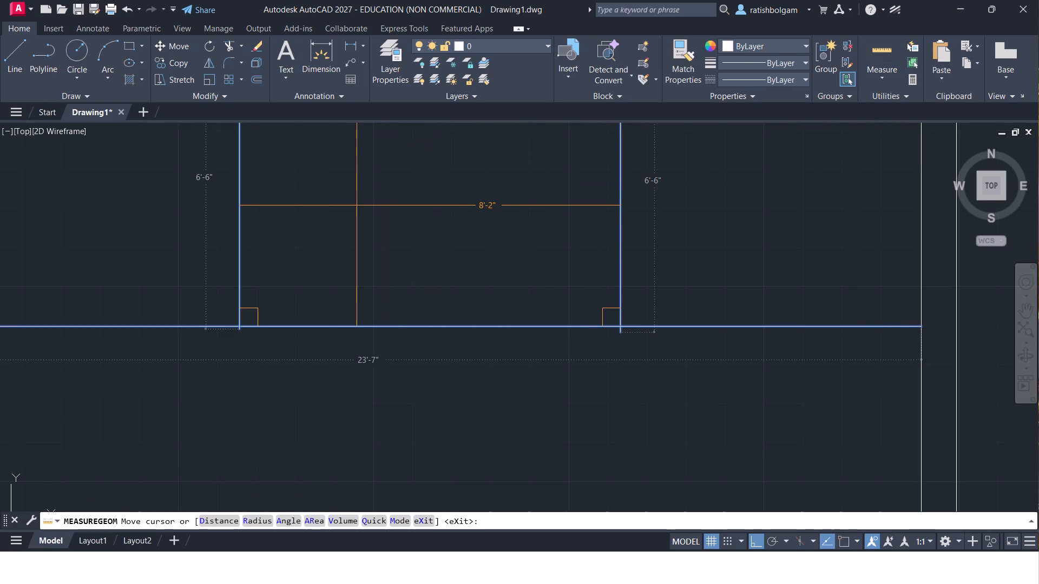
ctrl+scroll(174, 212, down, 2)
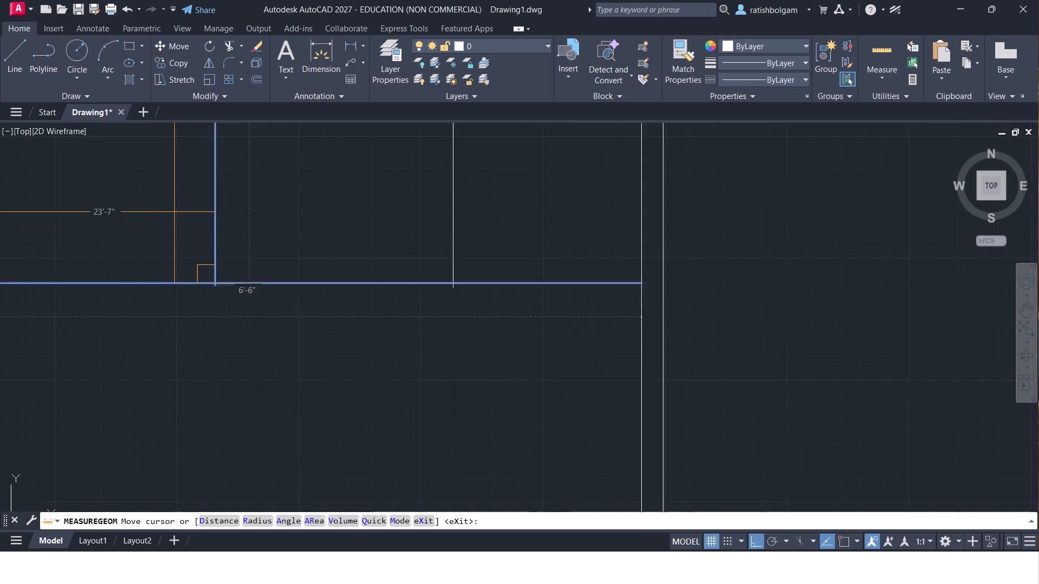
ctrl+scroll(174, 212, down, 1)
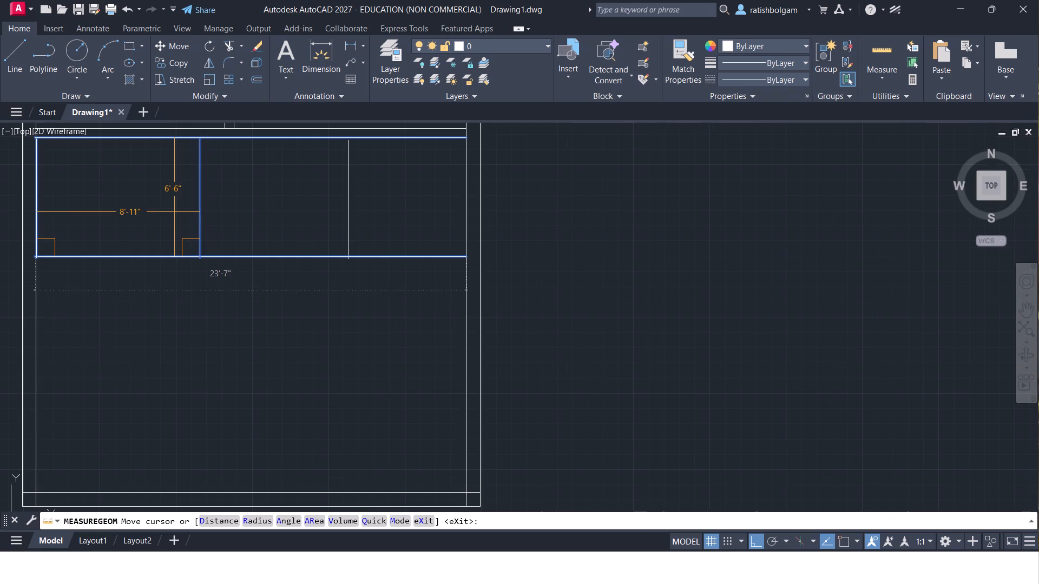
key(Escape)
key(Escape)
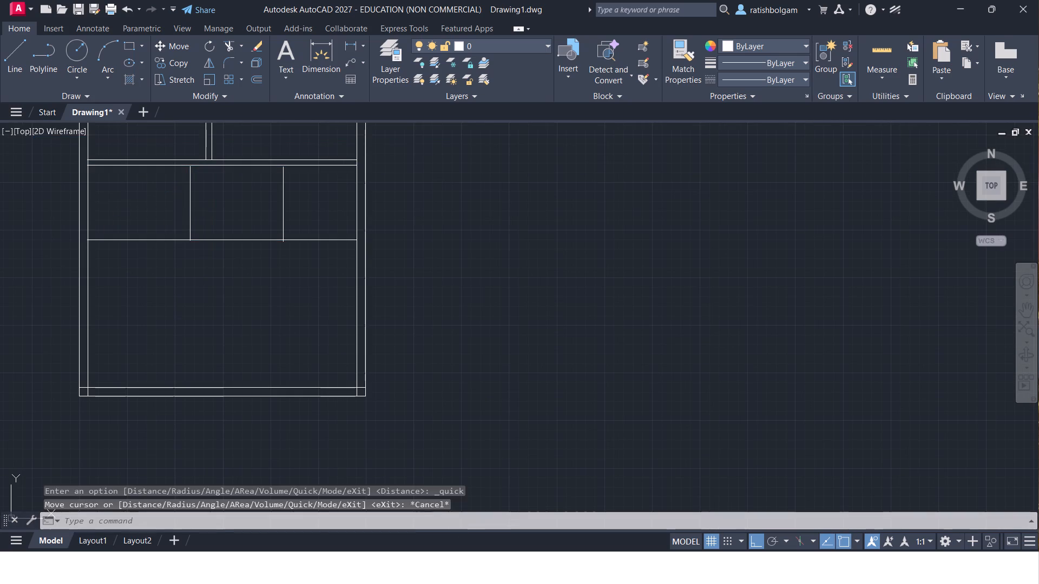
key(Escape)
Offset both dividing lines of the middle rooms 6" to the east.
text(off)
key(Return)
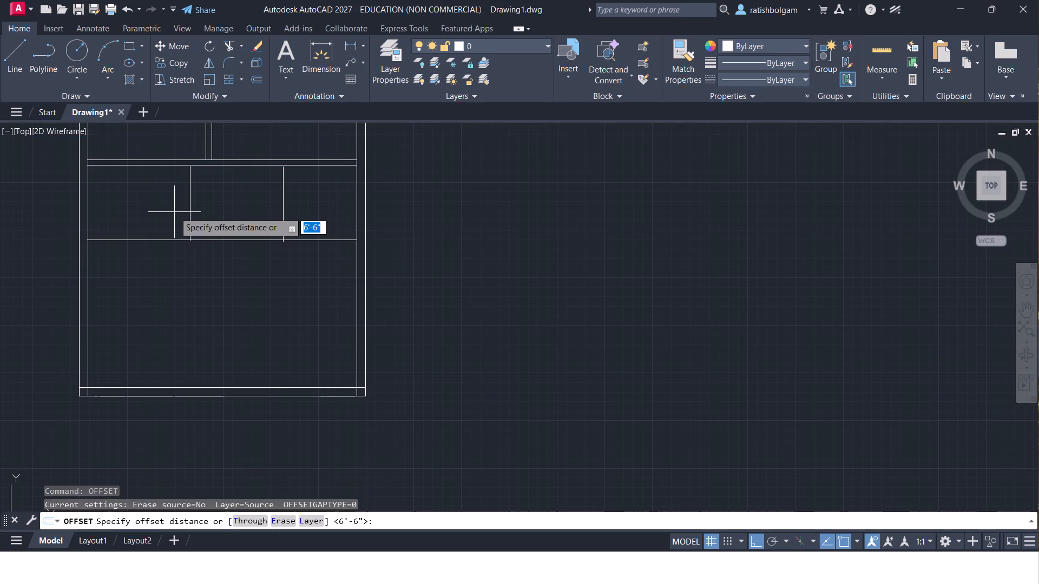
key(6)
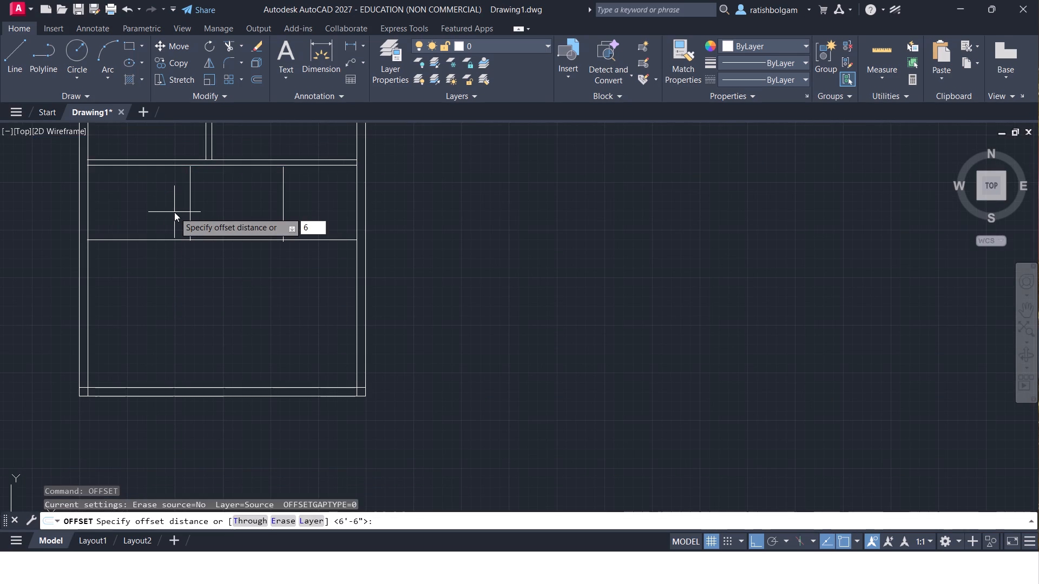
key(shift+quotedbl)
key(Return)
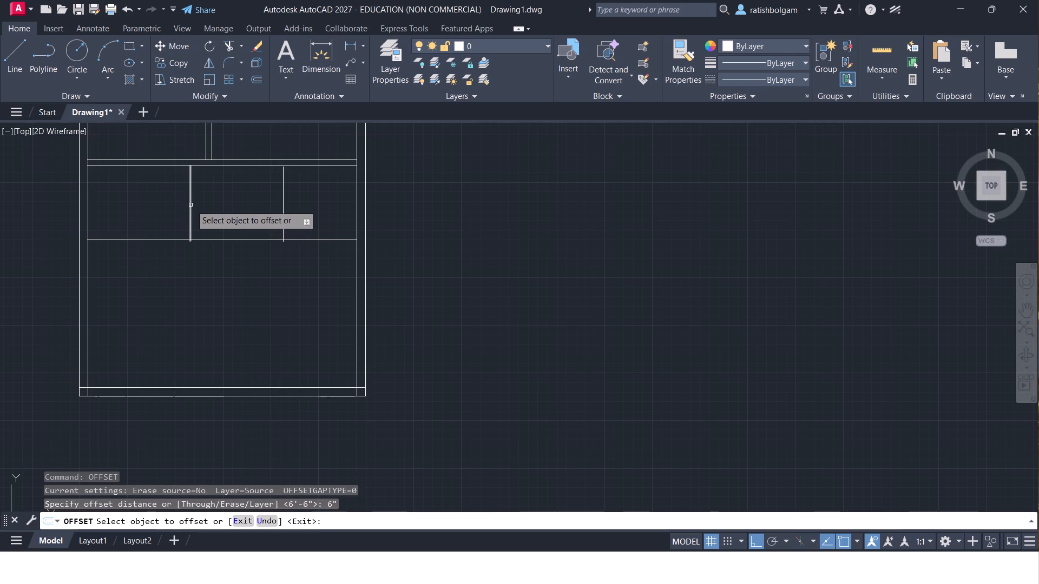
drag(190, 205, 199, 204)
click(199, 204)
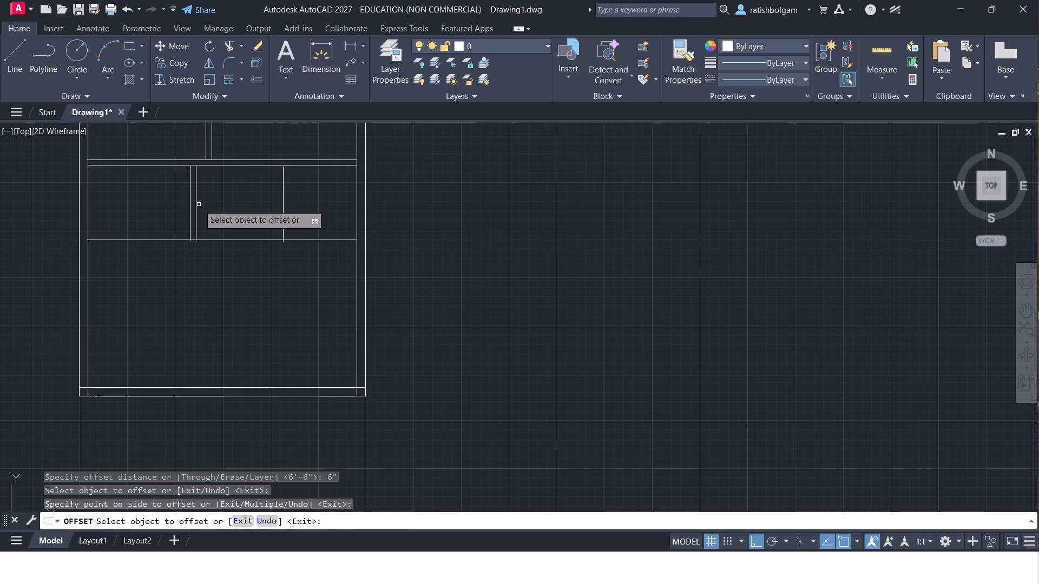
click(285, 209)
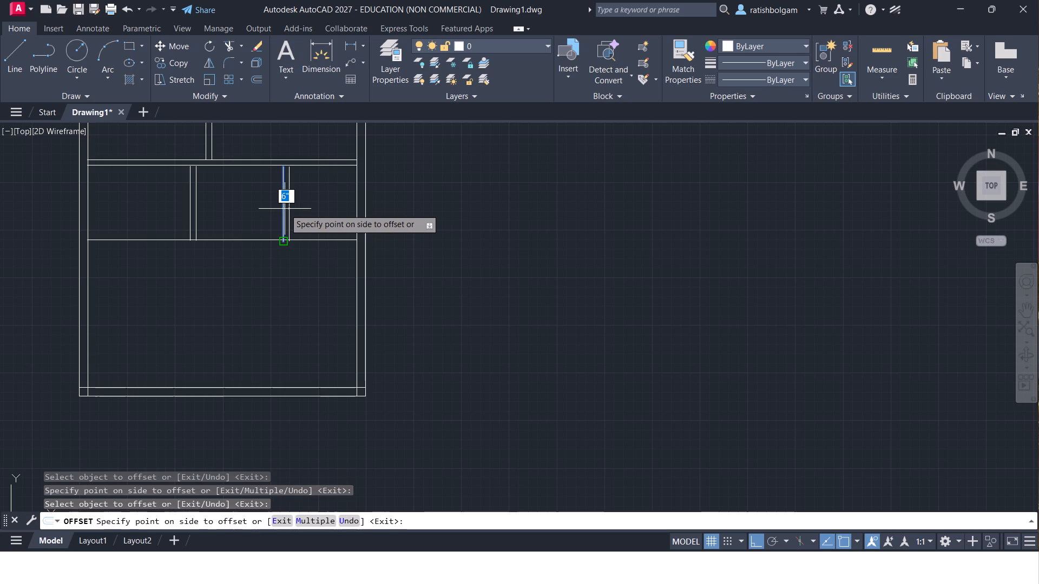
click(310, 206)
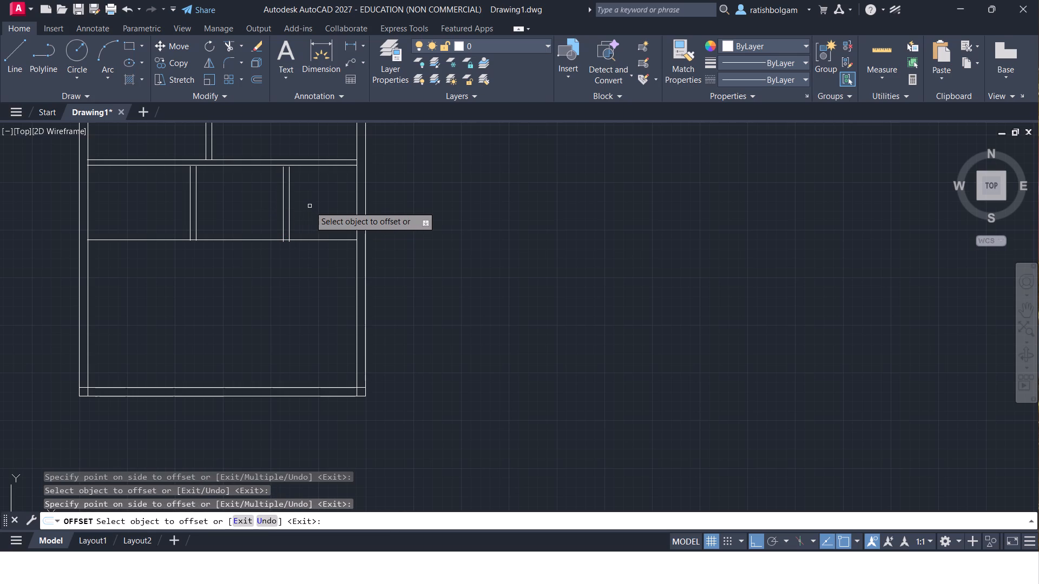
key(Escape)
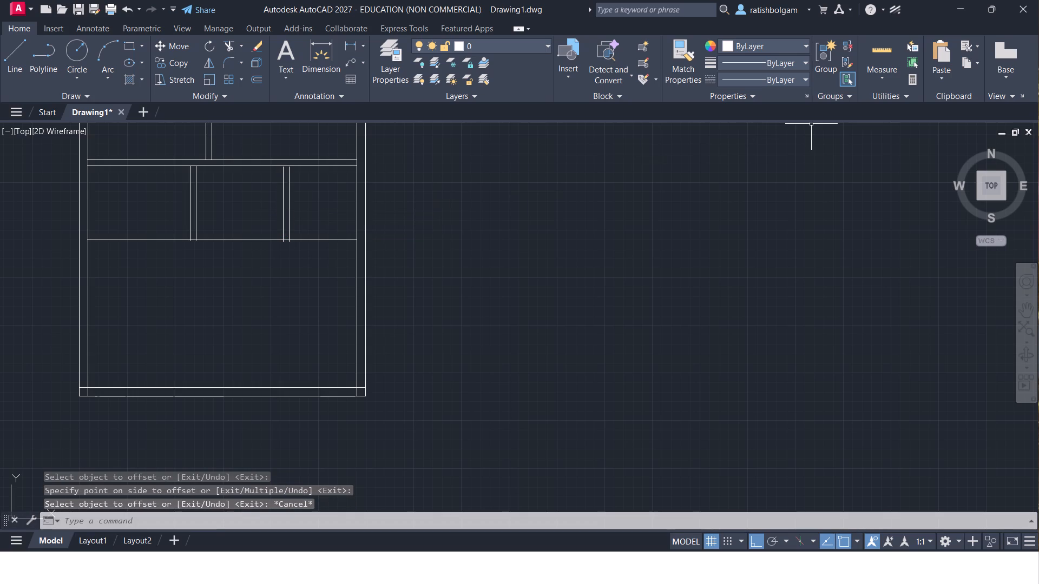
Measure the east north room's width.
click(890, 51)
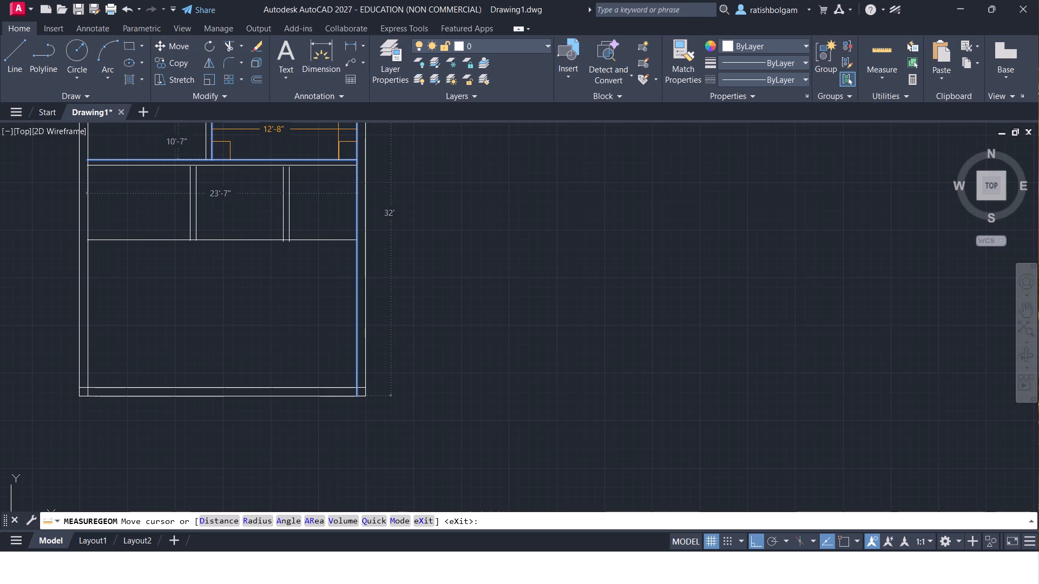
key(Escape)
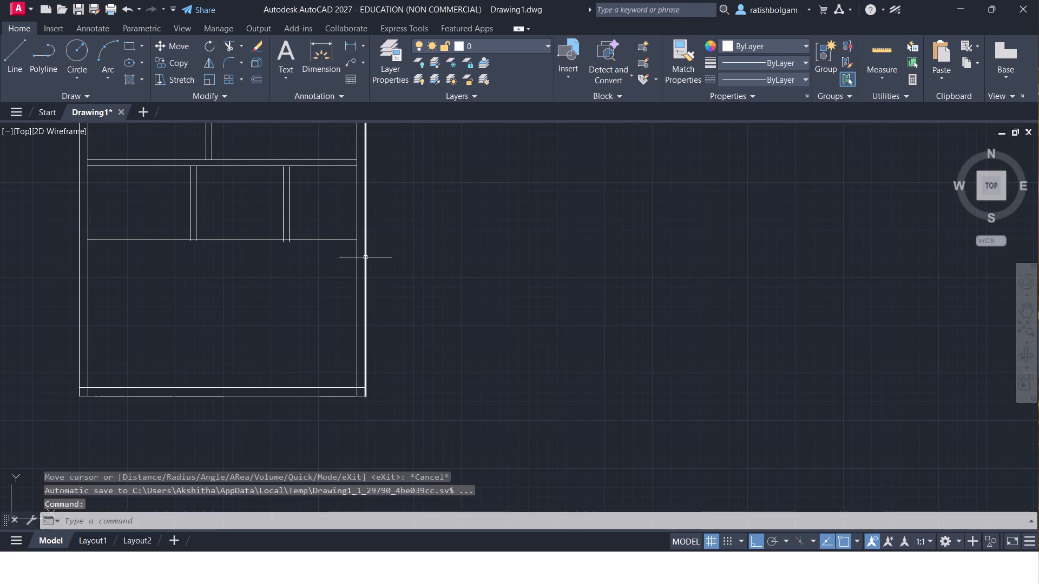
Erase the inner line of the north outer wall and the short north line of the west north room.
key(p)
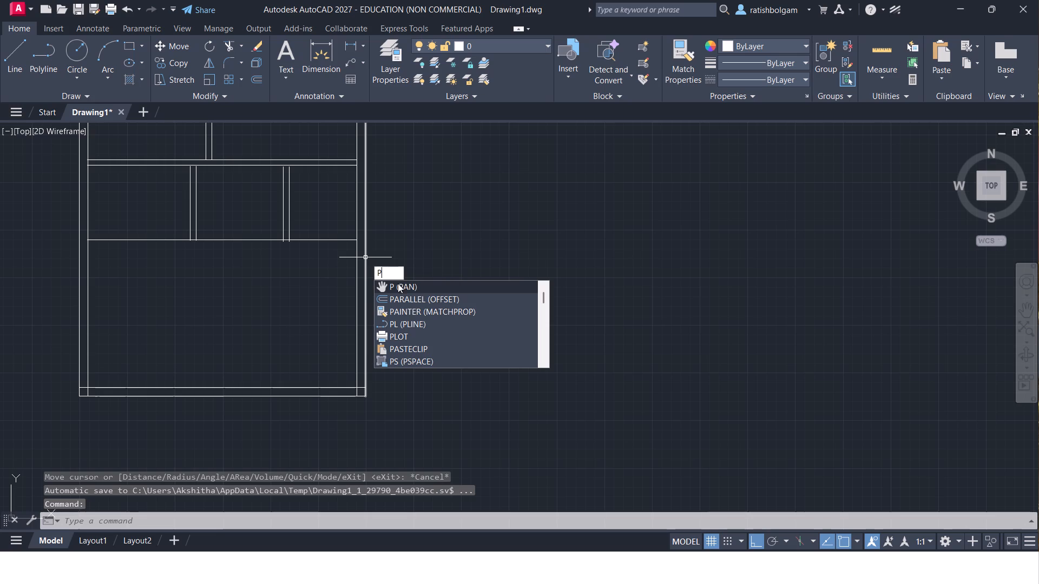
click(398, 283)
drag(405, 235, 411, 354)
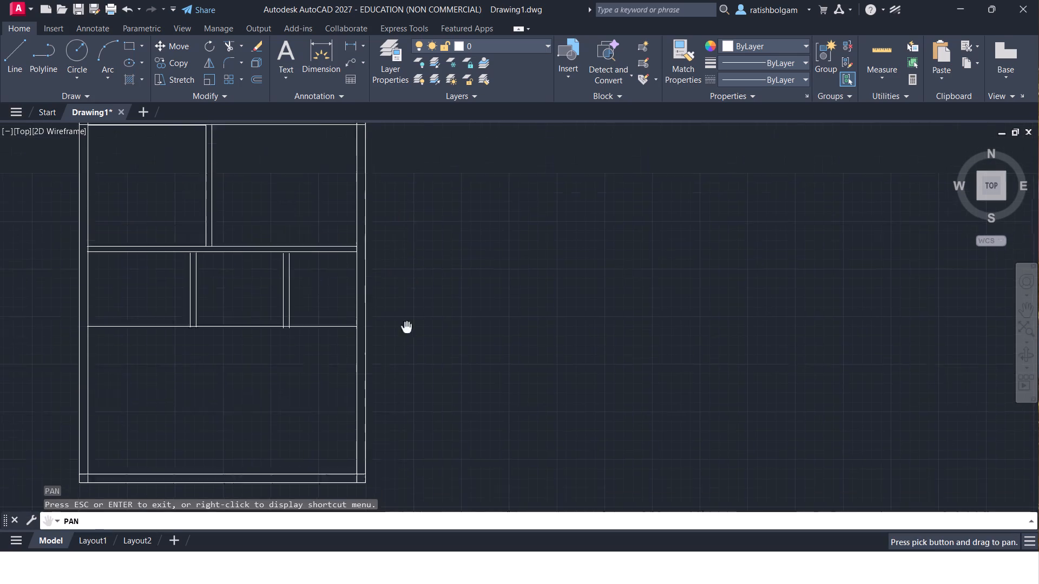
drag(411, 354, 420, 390)
key(Escape)
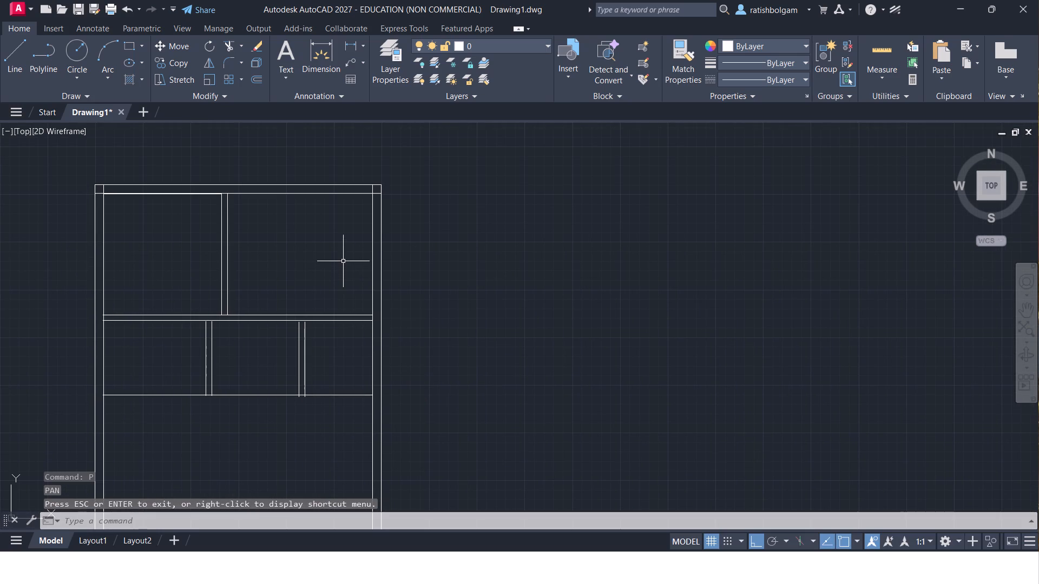
click(327, 194)
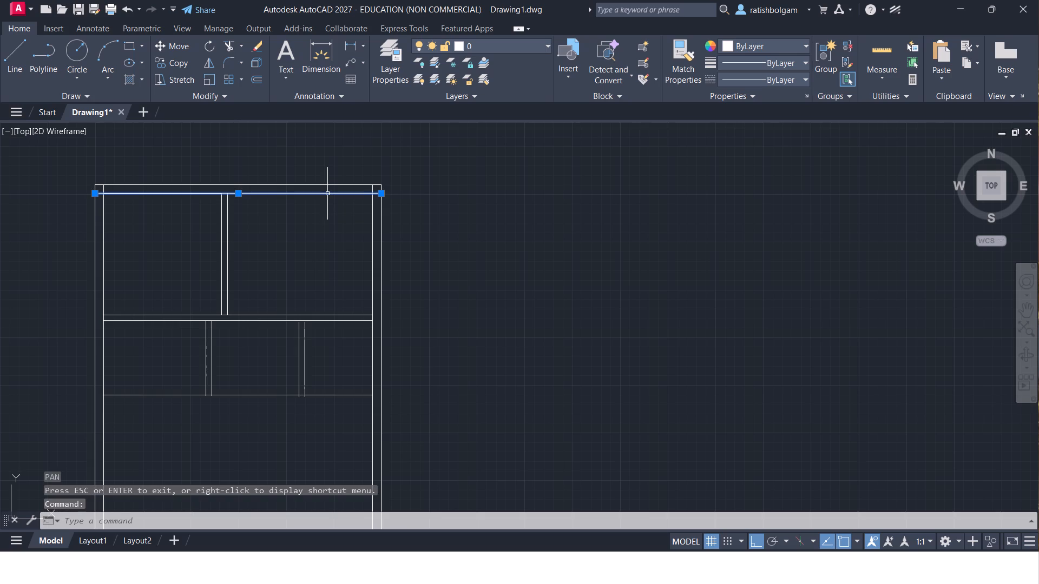
key(Delete)
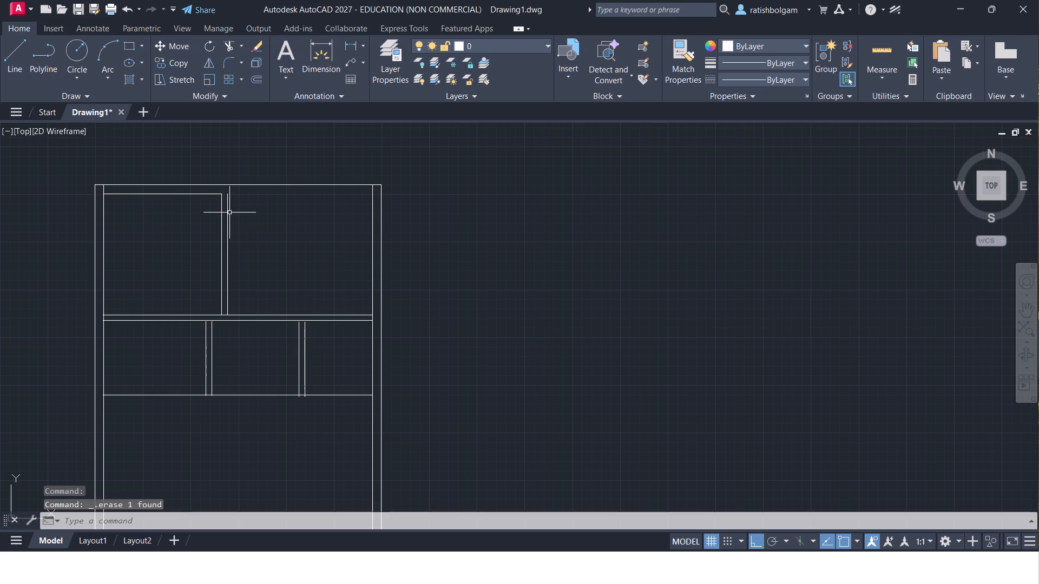
click(196, 195)
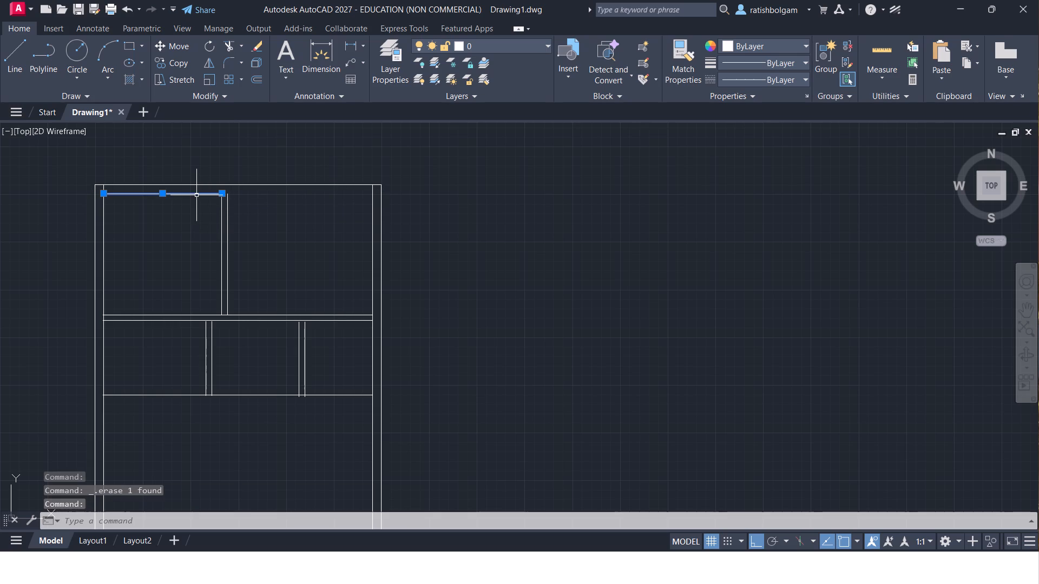
key(BackSpace)
key(Delete)
key(Delete)
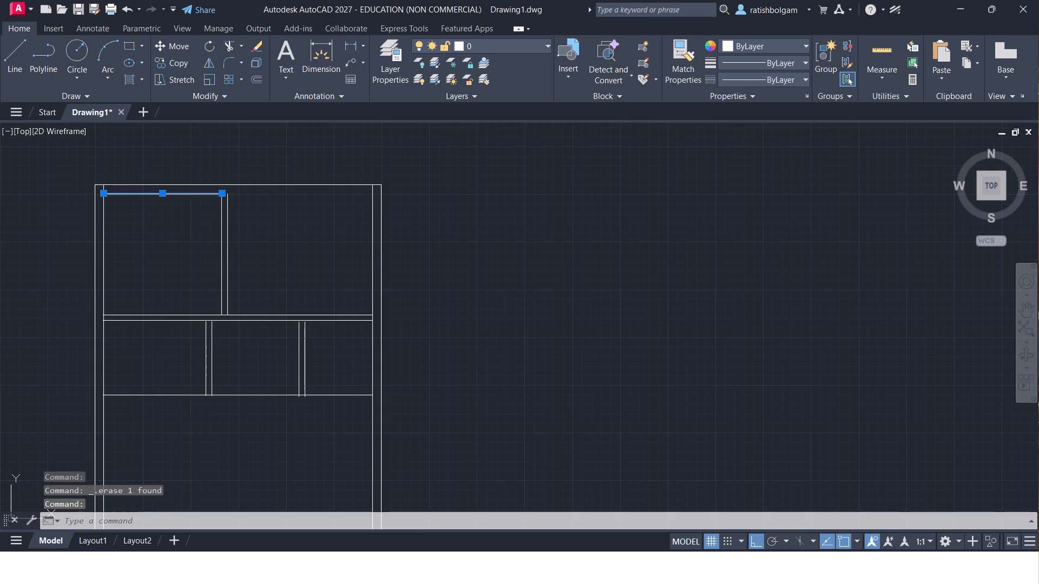
Erase the inner lines of the west and east outer walls.
double_click(105, 215)
key(Delete)
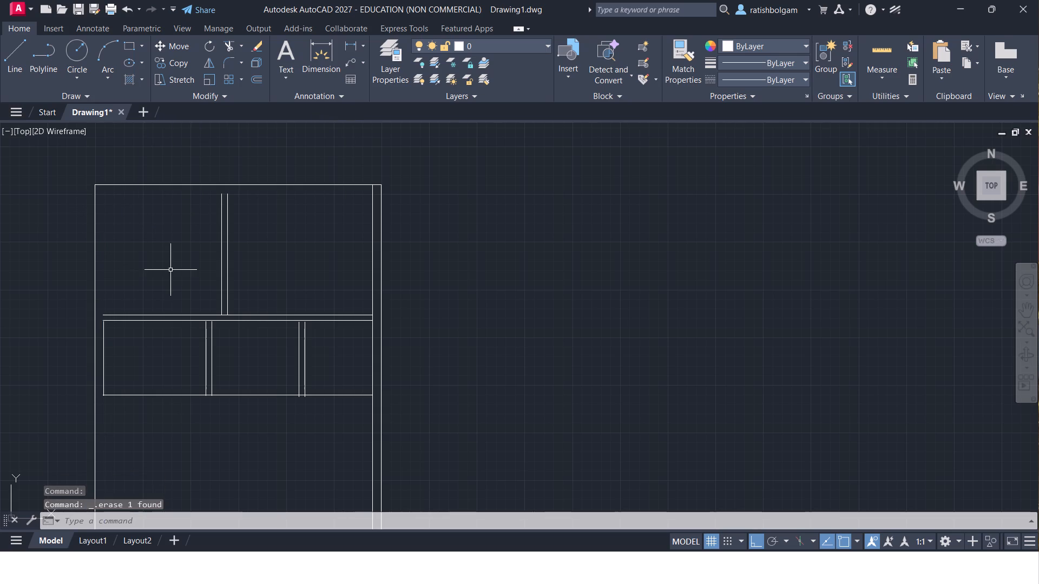
click(371, 251)
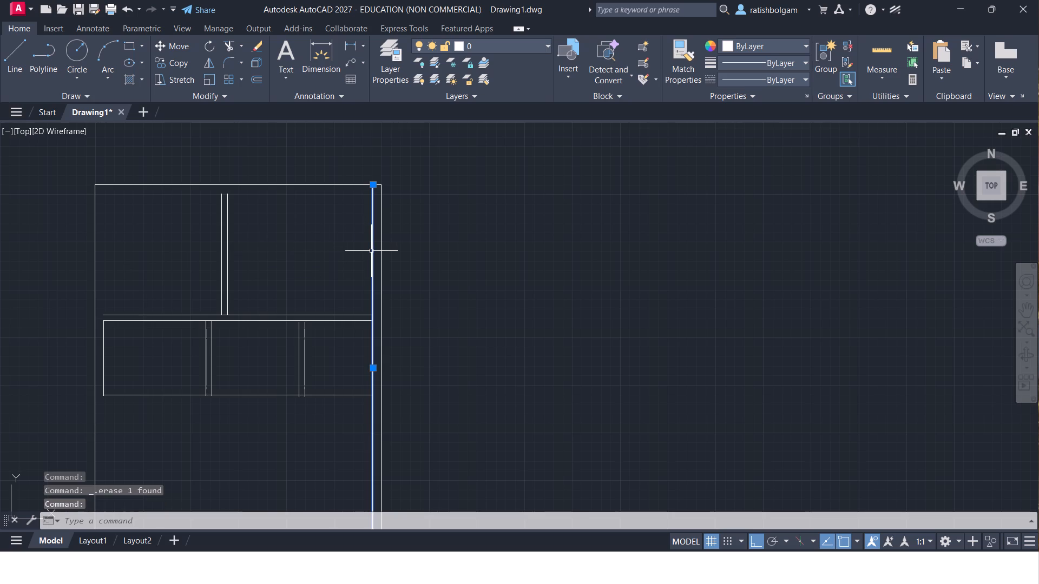
key(Delete)
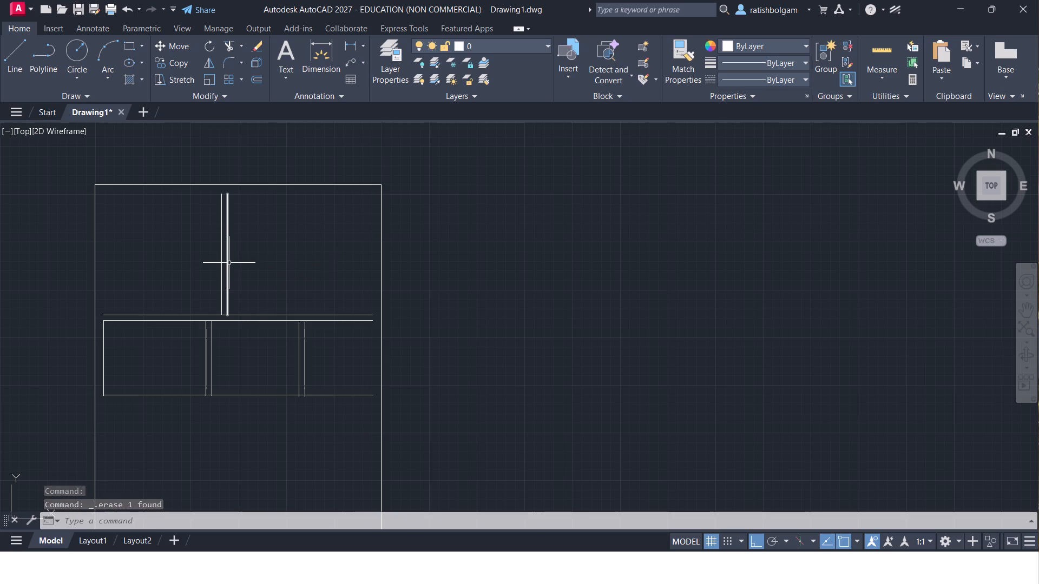
Erase all partition lines of the north and middle rooms, including the middle rooms' south line.
drag(255, 230, 161, 255)
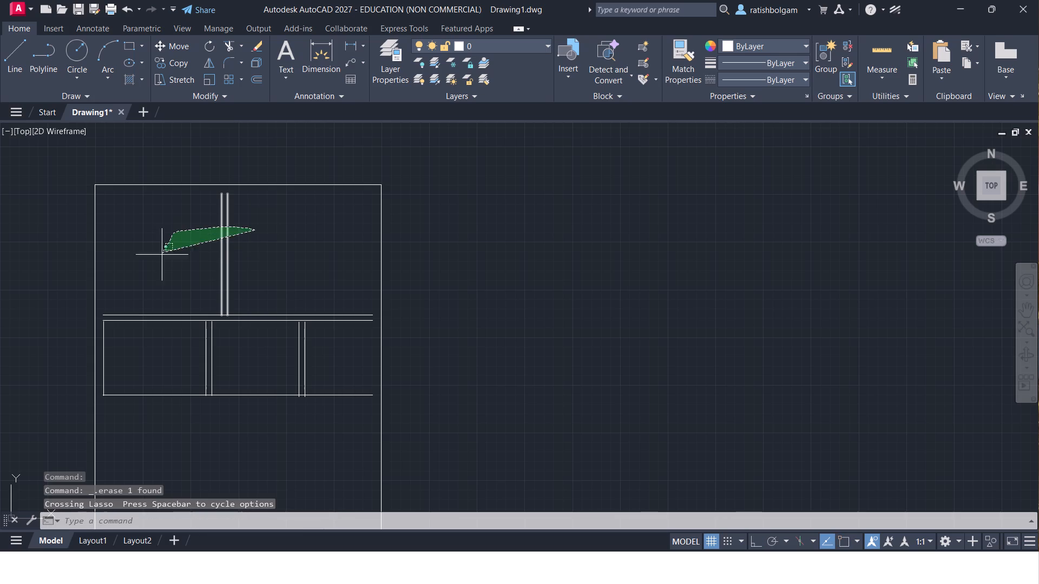
drag(161, 255, 305, 321)
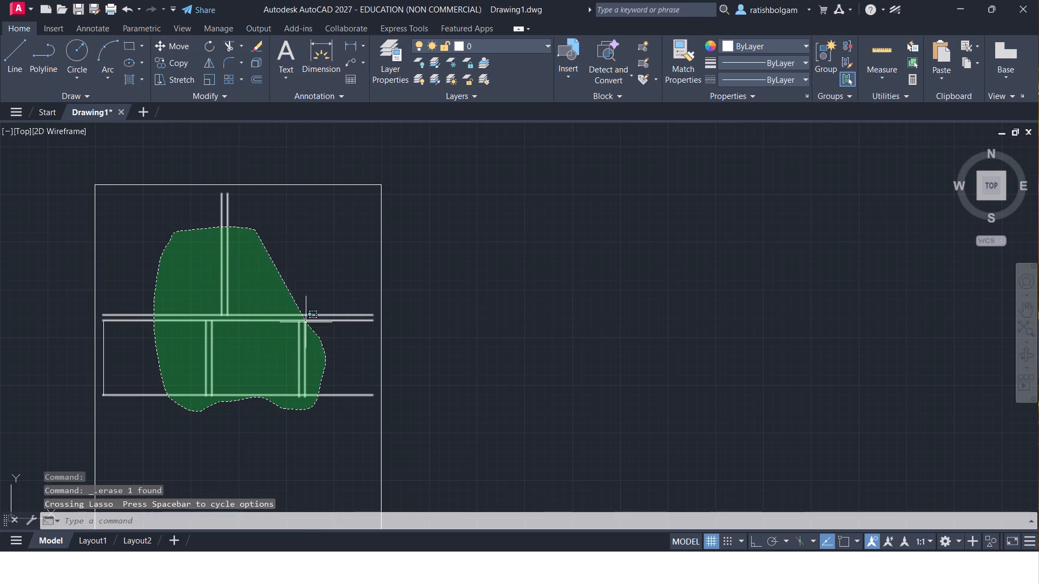
drag(305, 321, 301, 284)
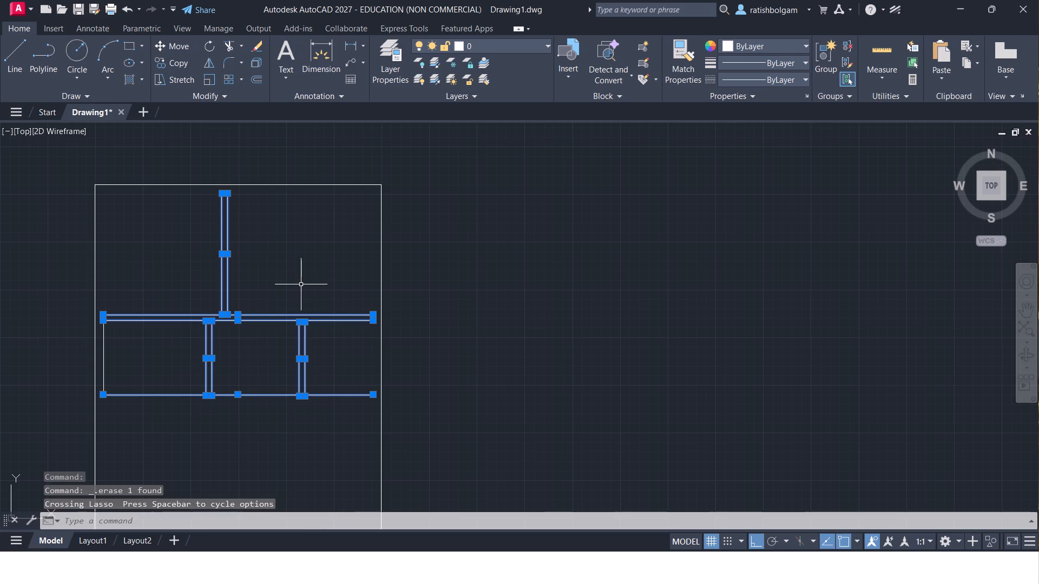
key(Delete)
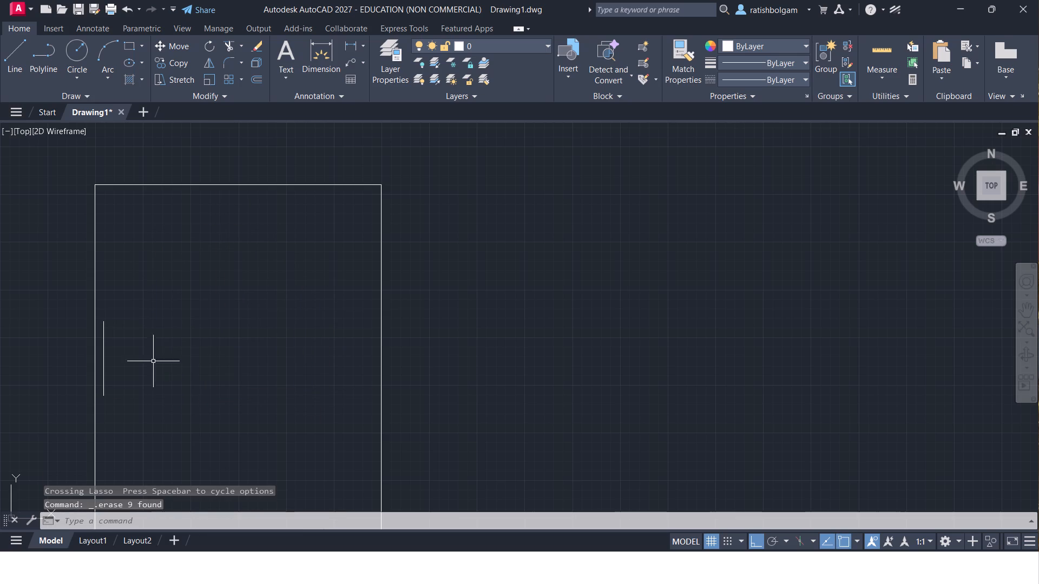
Erase the leftover short vertical lines just inside the west outer wall.
click(104, 361)
key(Delete)
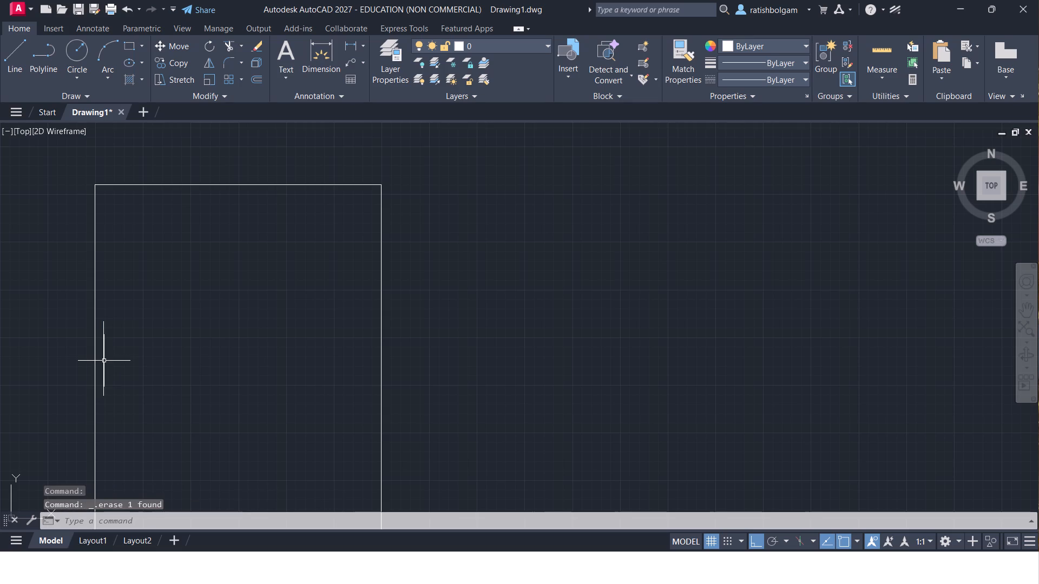
key(Escape)
key(Escape)
key(Escape)
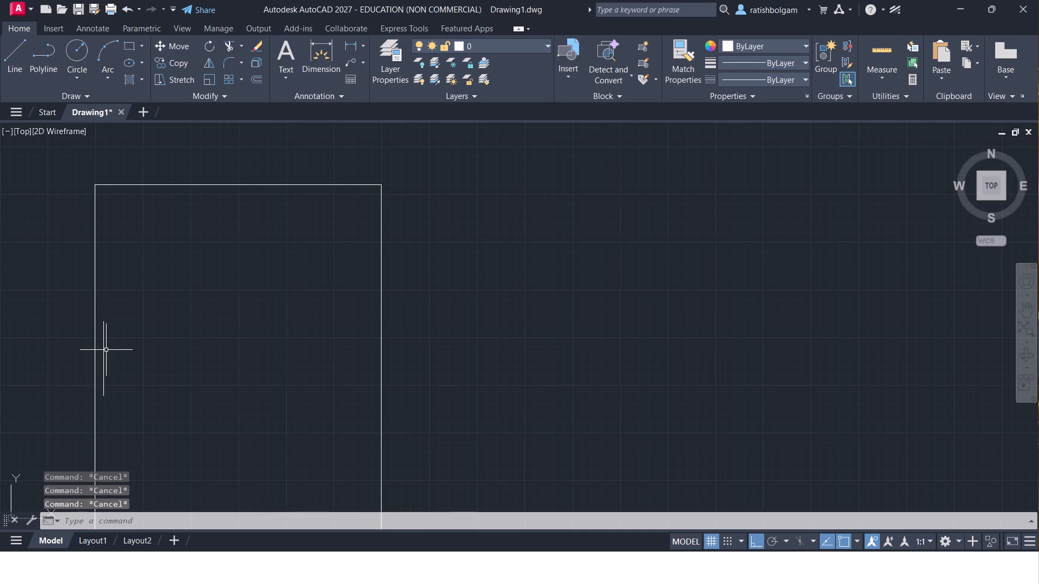
click(103, 352)
key(Delete)
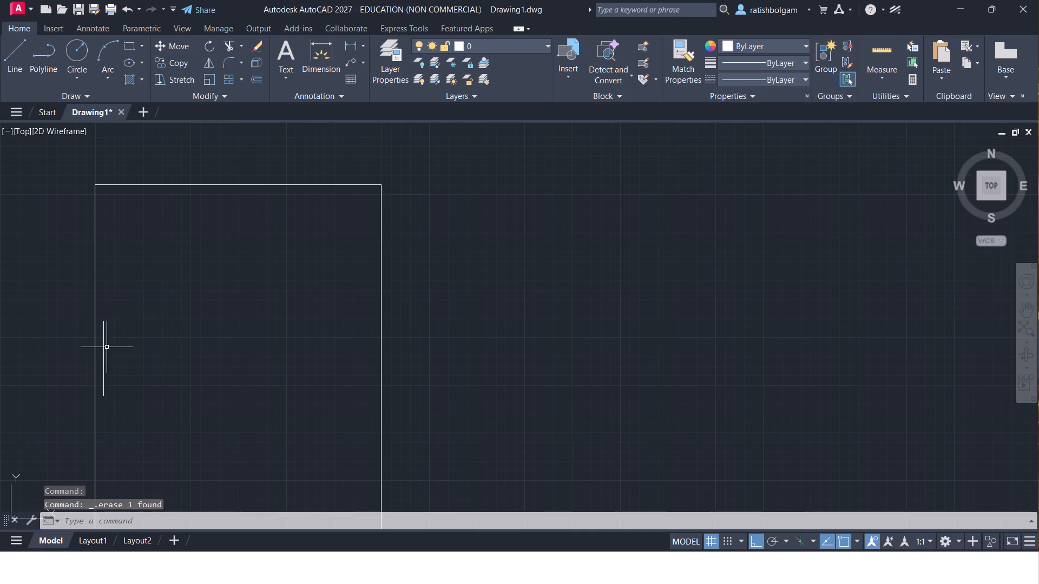
click(103, 351)
key(Delete)
key(Escape)
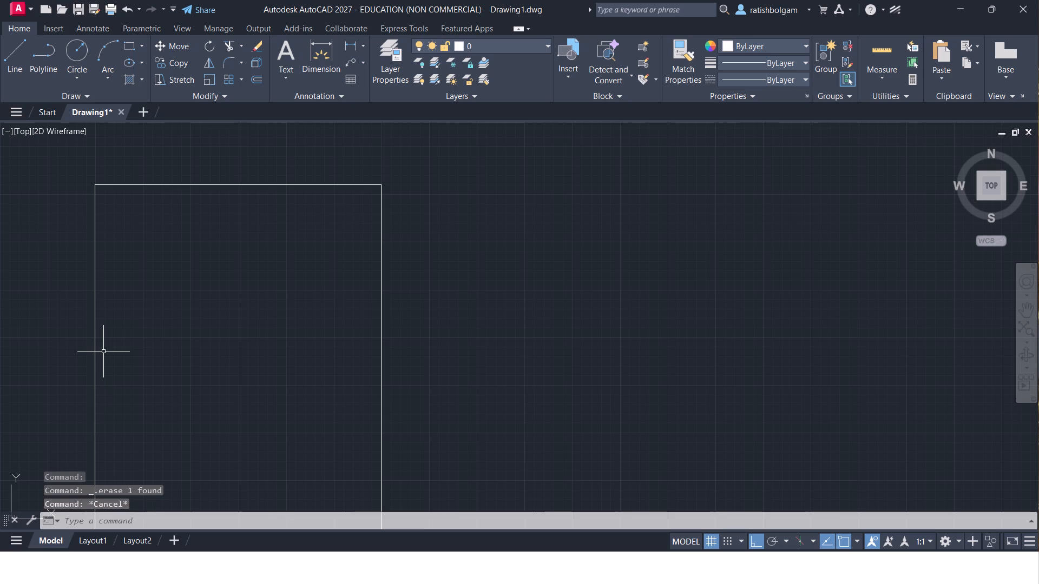
Offset the north and west outline lines 10" inward.
key(o)
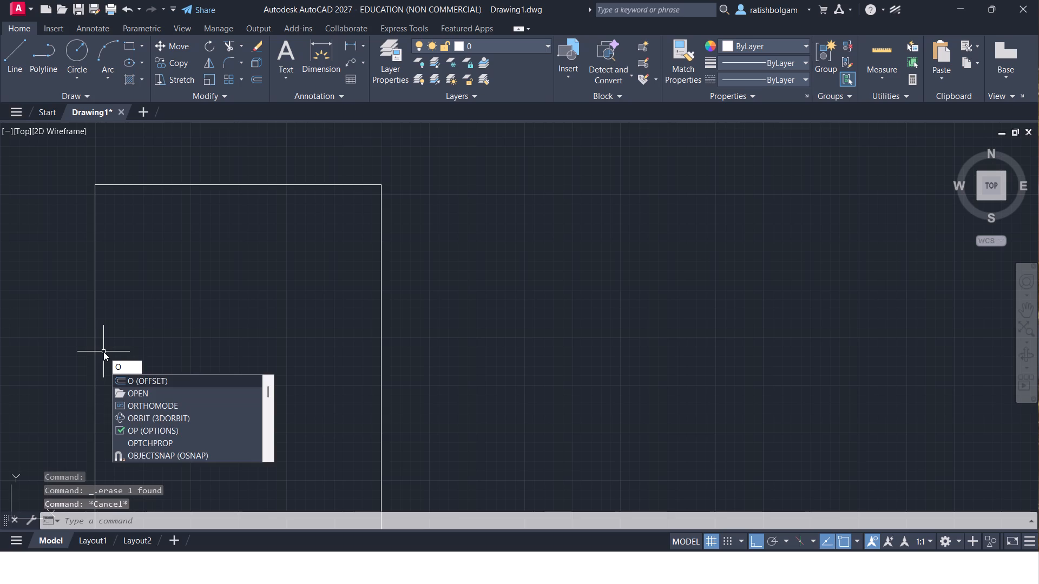
key(f)
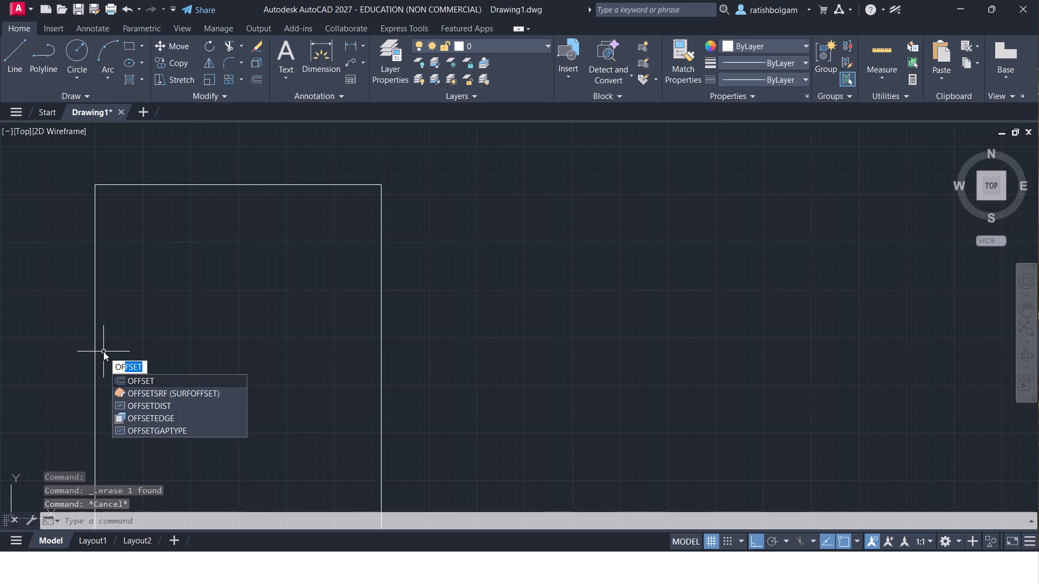
key(Return)
text(10)
key(shift+quotedbl)
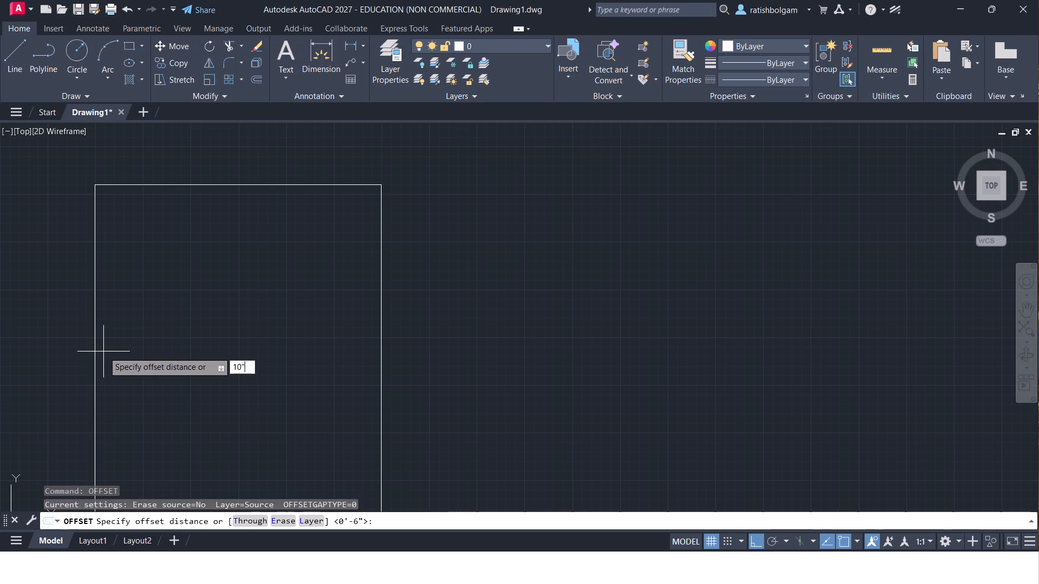
key(Return)
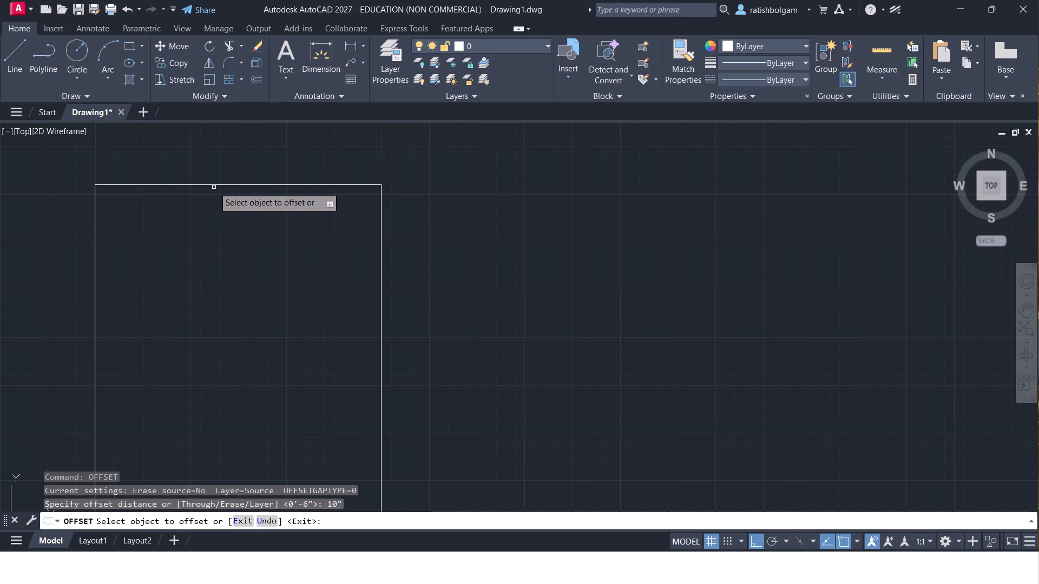
right_click(215, 187)
ctrl+scroll(175, 223, down, 6)
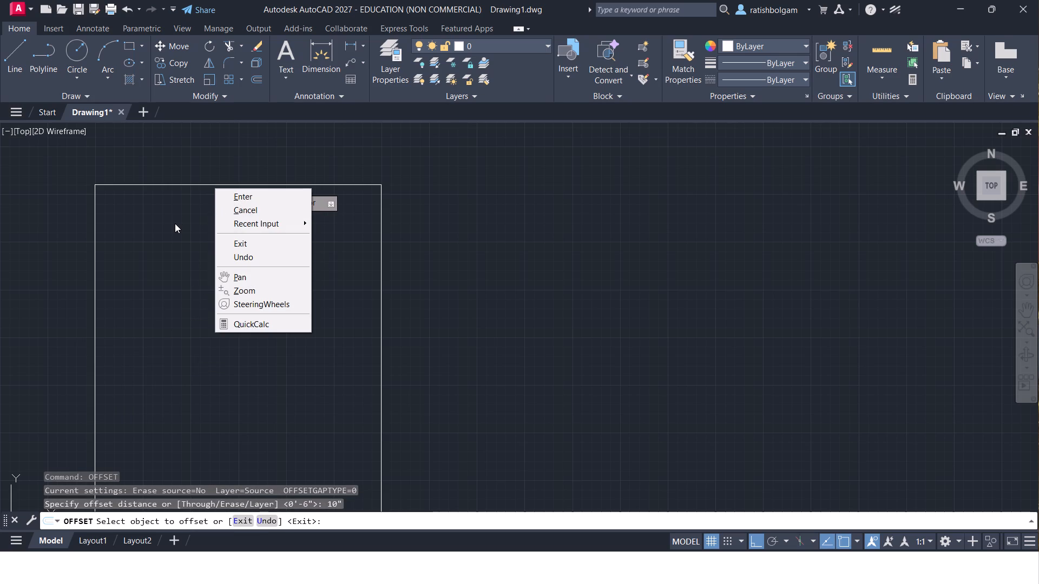
ctrl+scroll(175, 223, down, 3)
key(Escape)
ctrl+scroll(175, 223, down, 4)
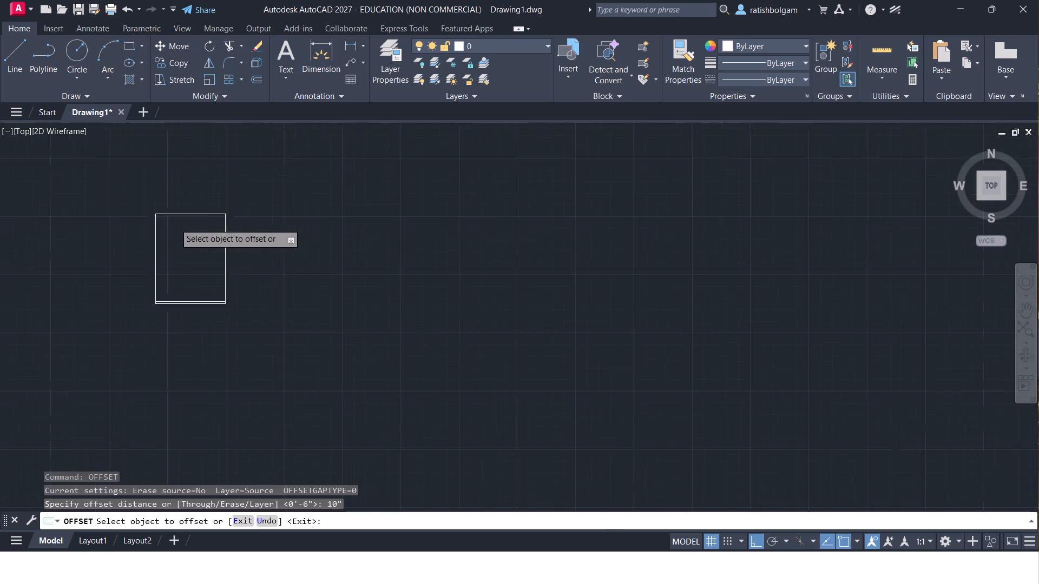
ctrl+scroll(175, 223, up, 3)
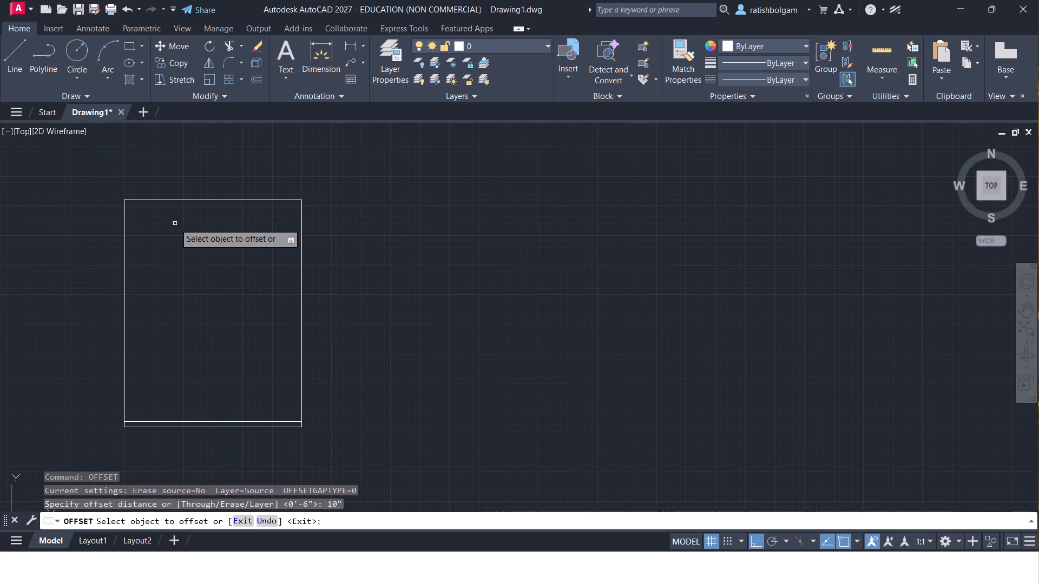
click(181, 200)
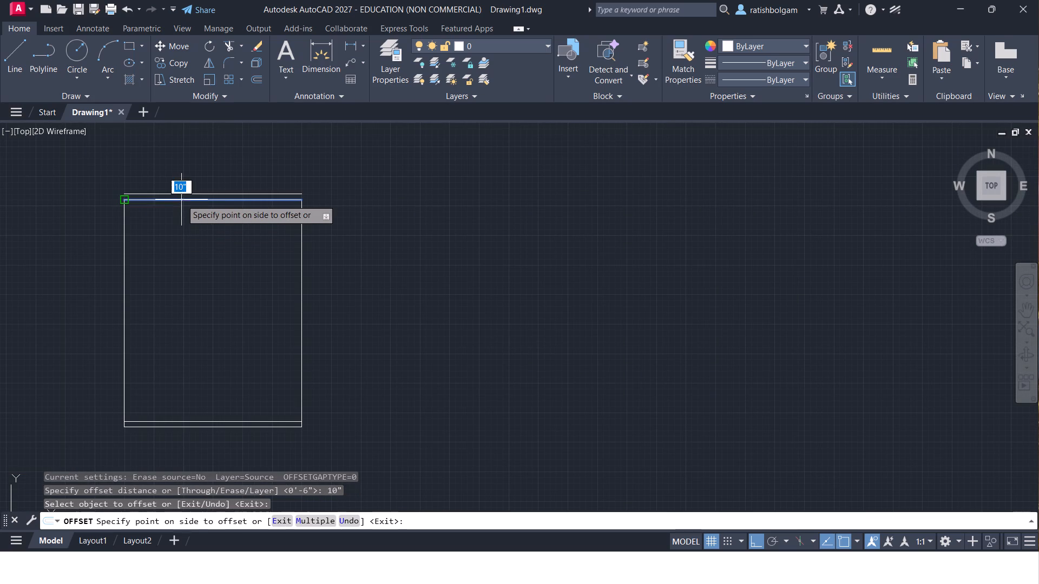
click(180, 222)
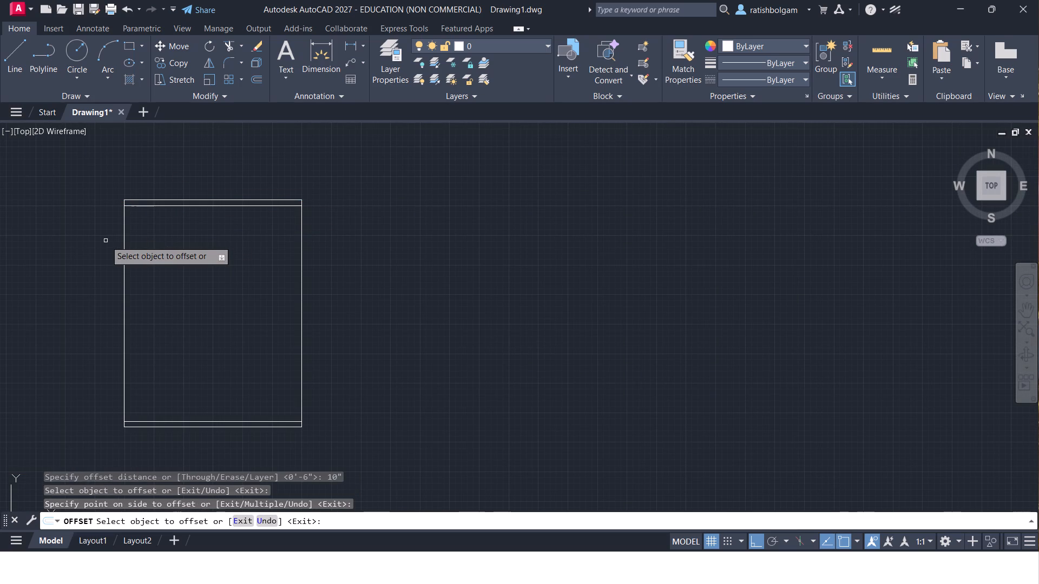
click(123, 242)
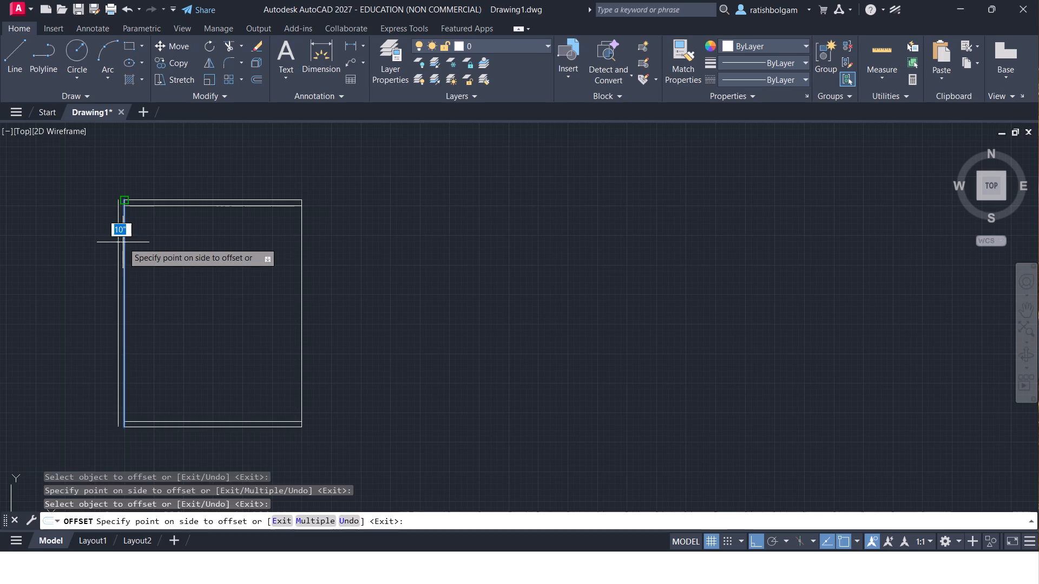
click(168, 240)
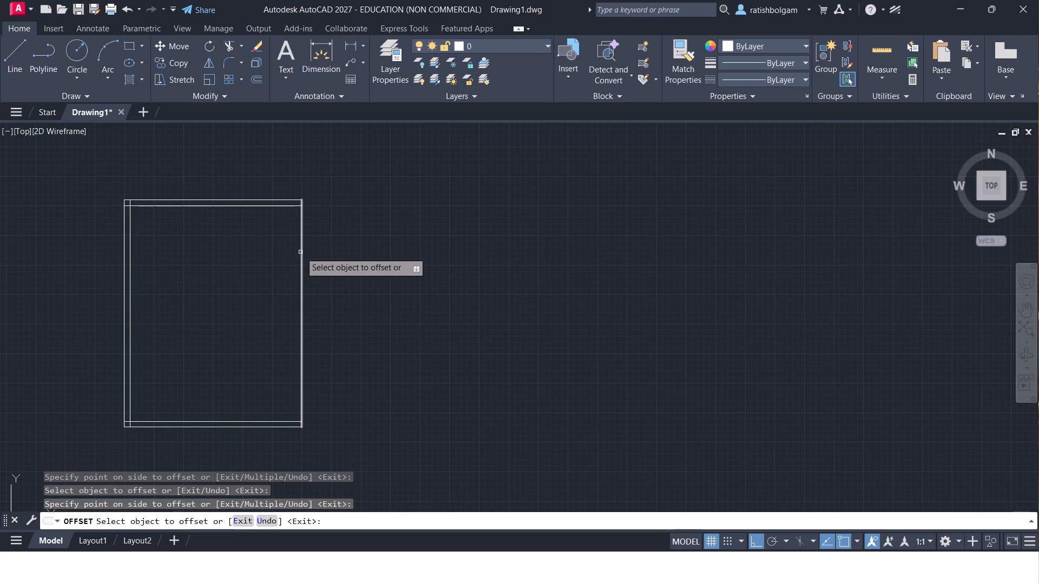
Offset the east and south outline lines 10" inward.
drag(300, 252, 186, 250)
click(186, 250)
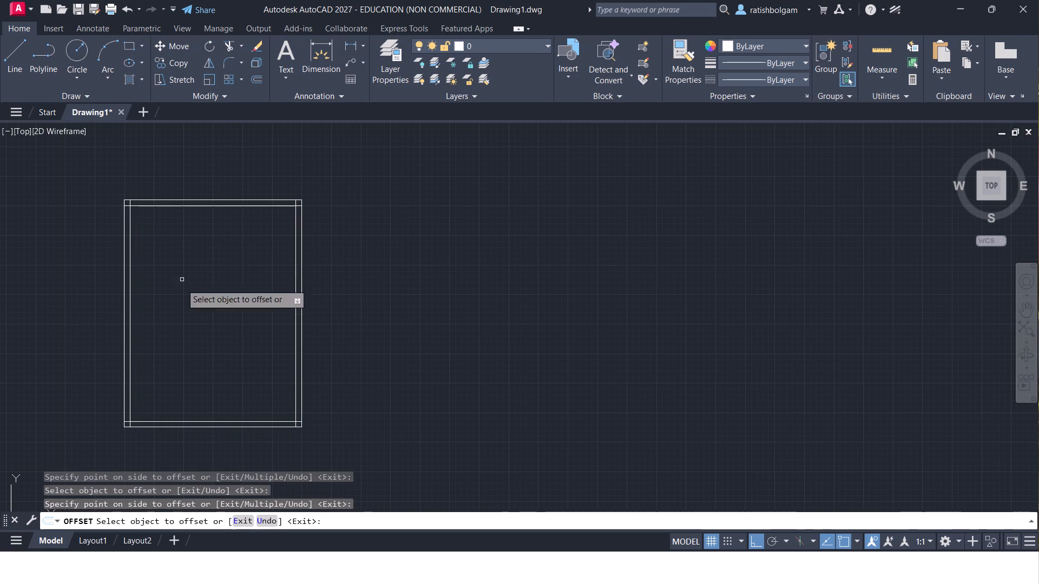
click(173, 428)
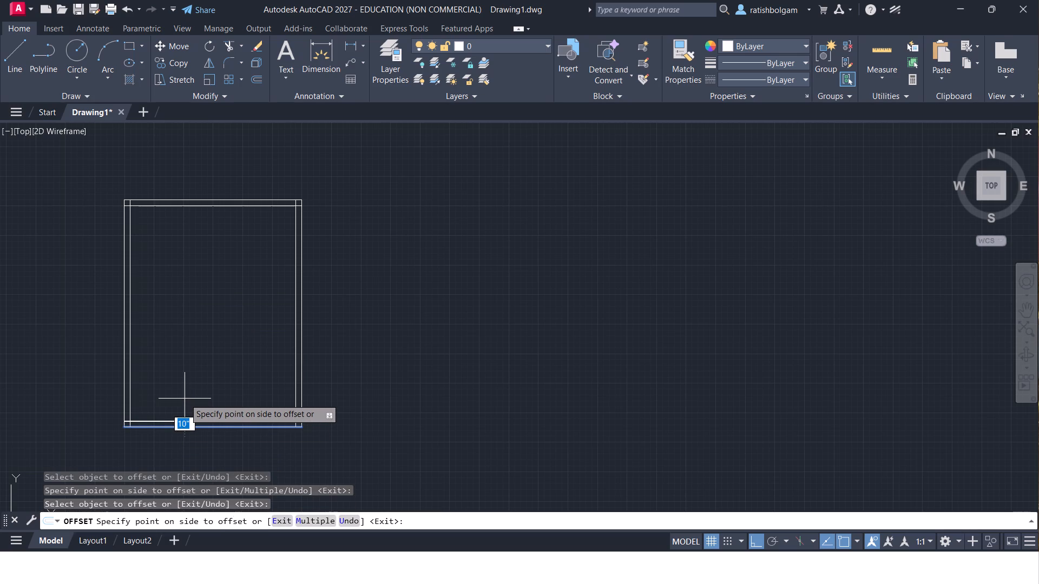
click(185, 399)
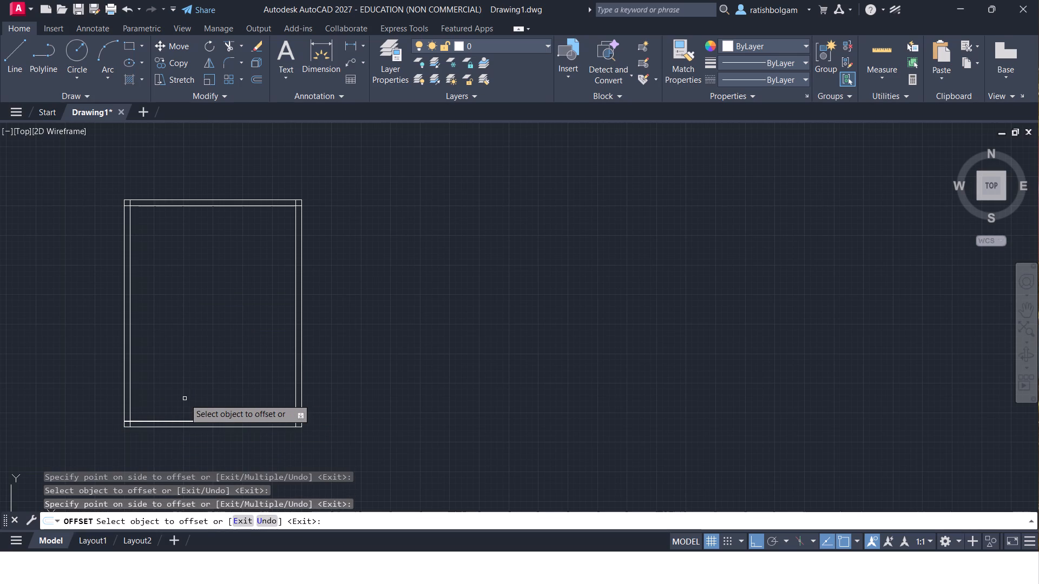
key(Escape)
key(Escape)
key(Escape)
key(Escape)
key(Escape)
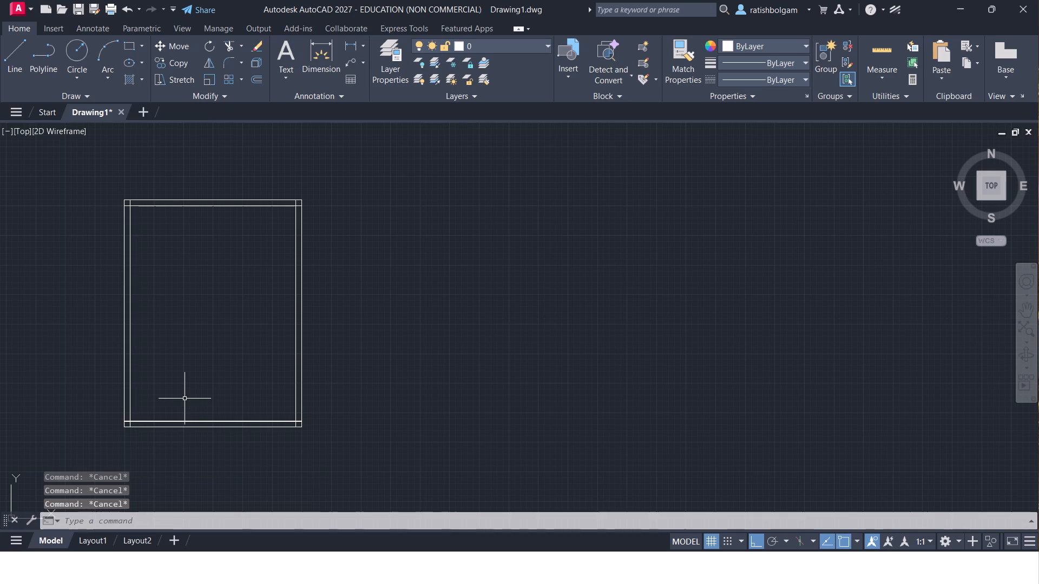
Erase the old inner line of the south outer wall, just below the new 10" offset line.
ctrl+scroll(185, 399, up, 4)
ctrl+scroll(185, 399, down, 2)
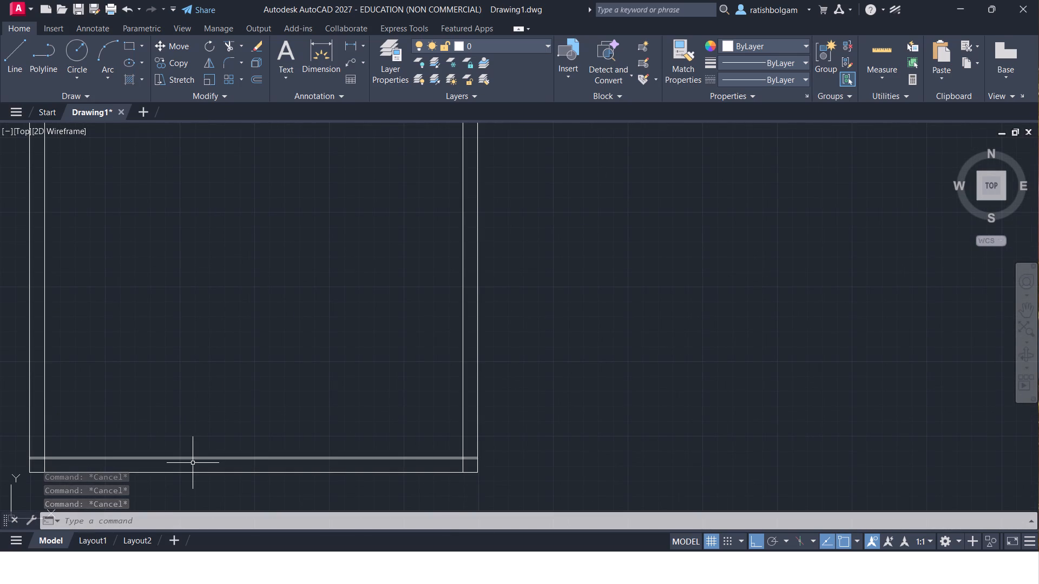
ctrl+scroll(195, 458, up, 1)
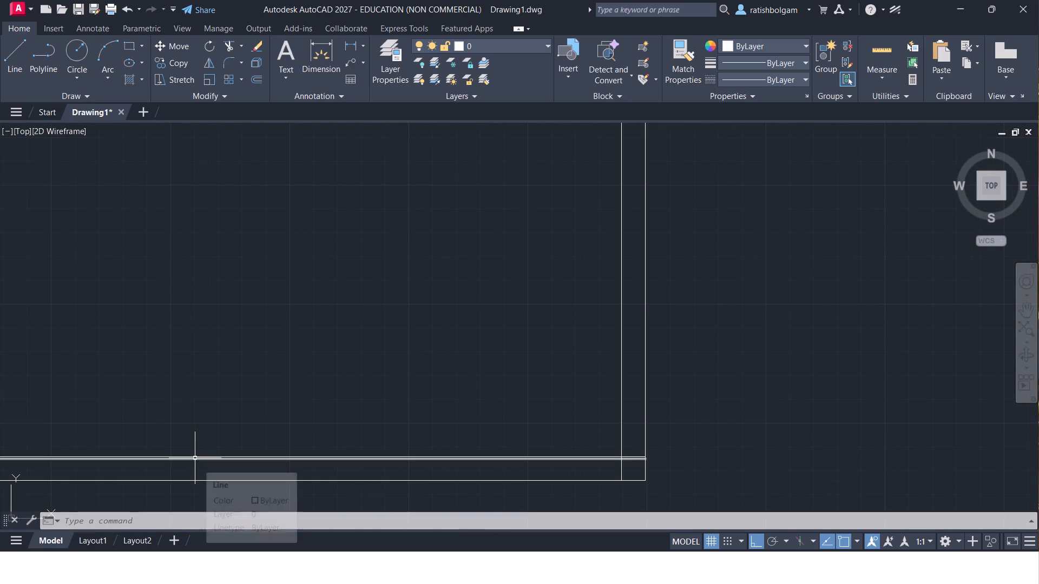
click(194, 459)
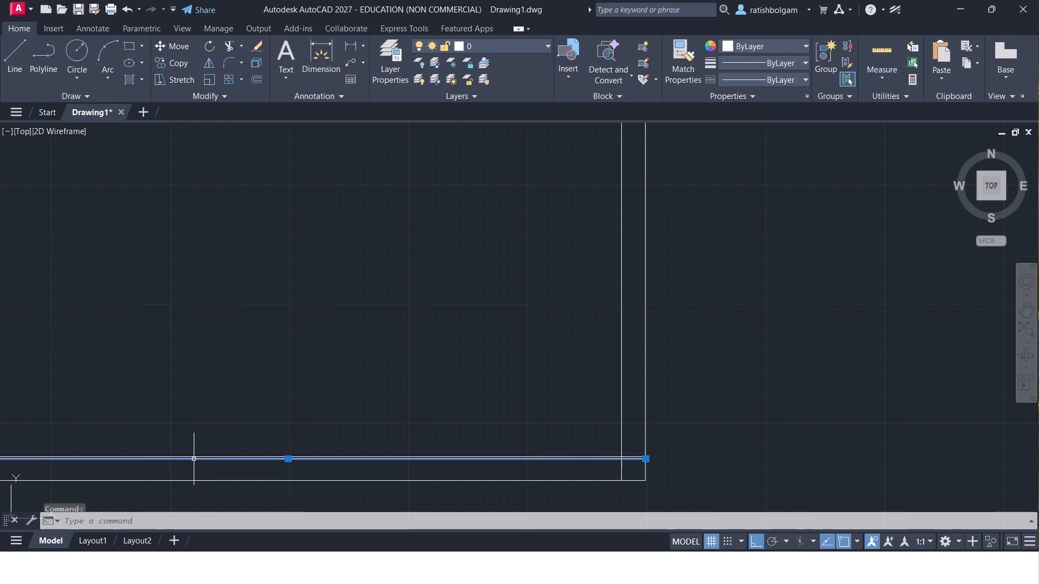
key(Delete)
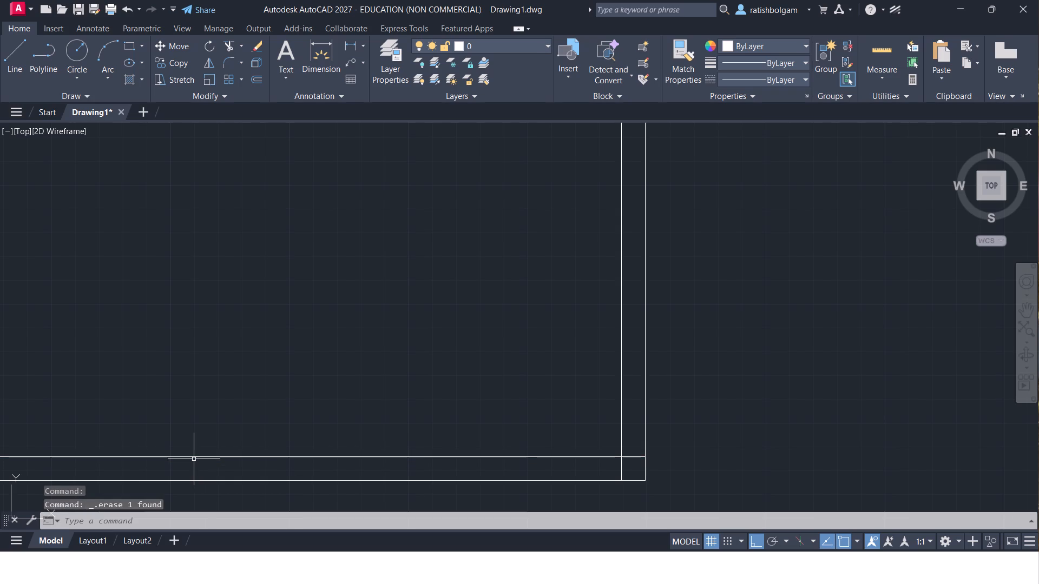
ctrl+scroll(194, 459, down, 3)
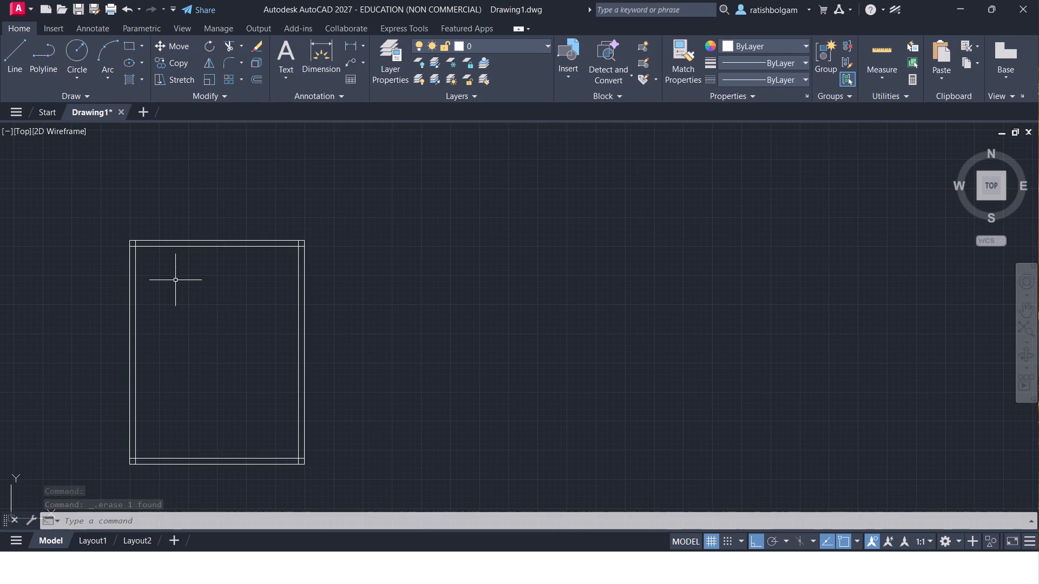
key(Escape)
key(Escape)
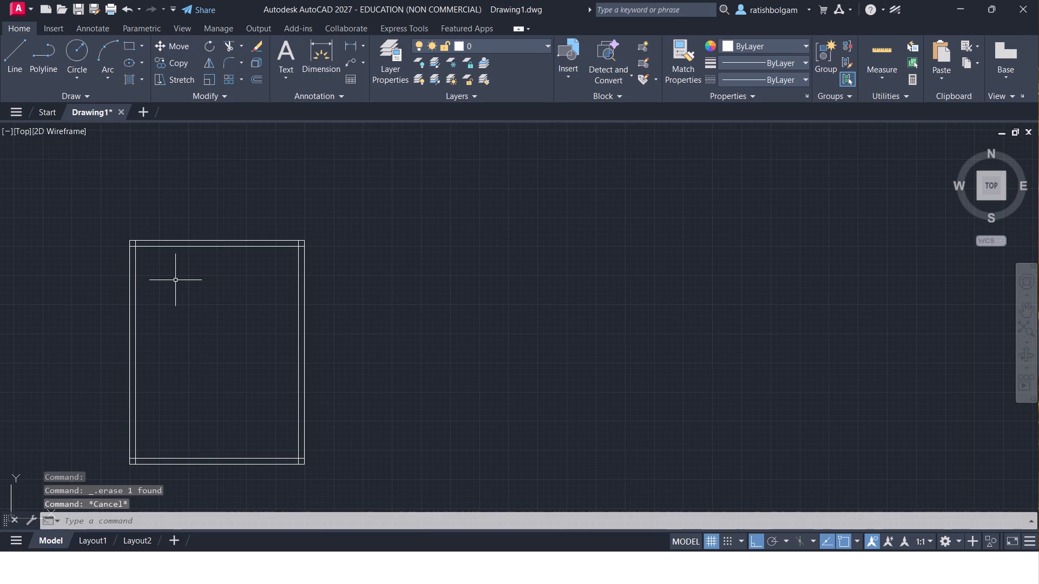
Draw a 10'7" line south along the west wall's inner line, starting from the inner northwest corner.
key(l)
key(Return)
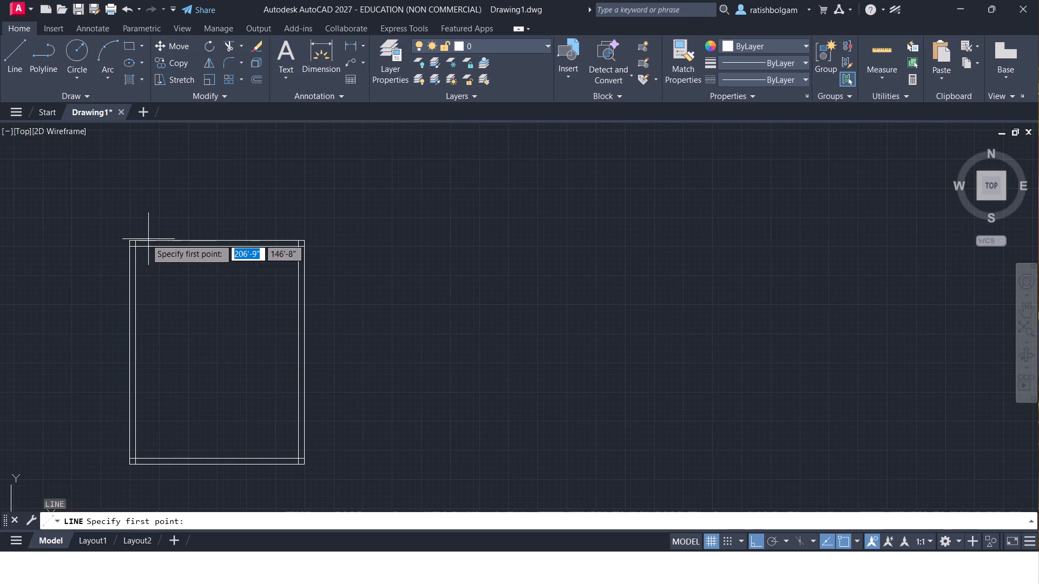
click(137, 248)
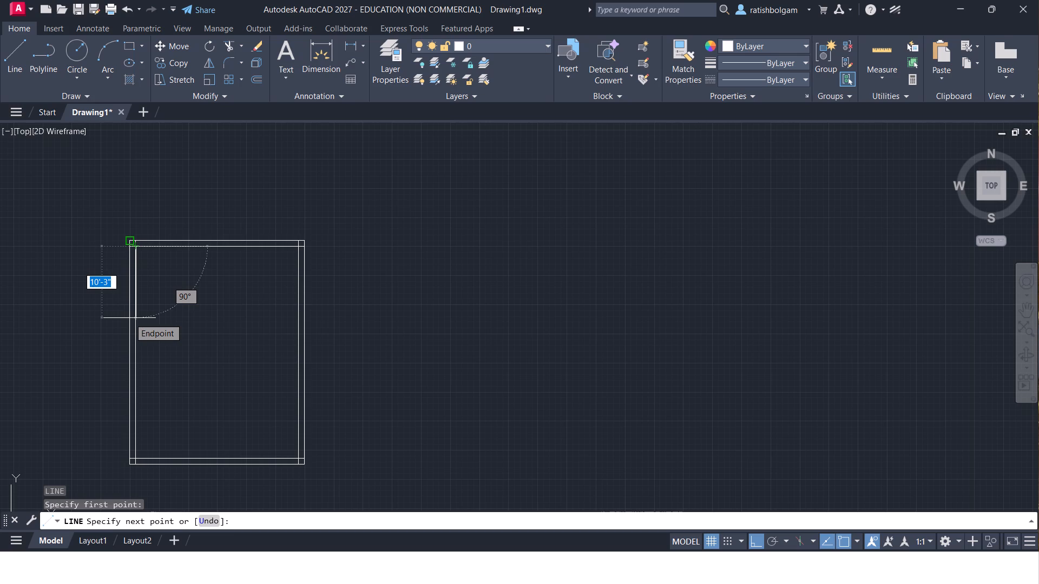
key(1)
key(0)
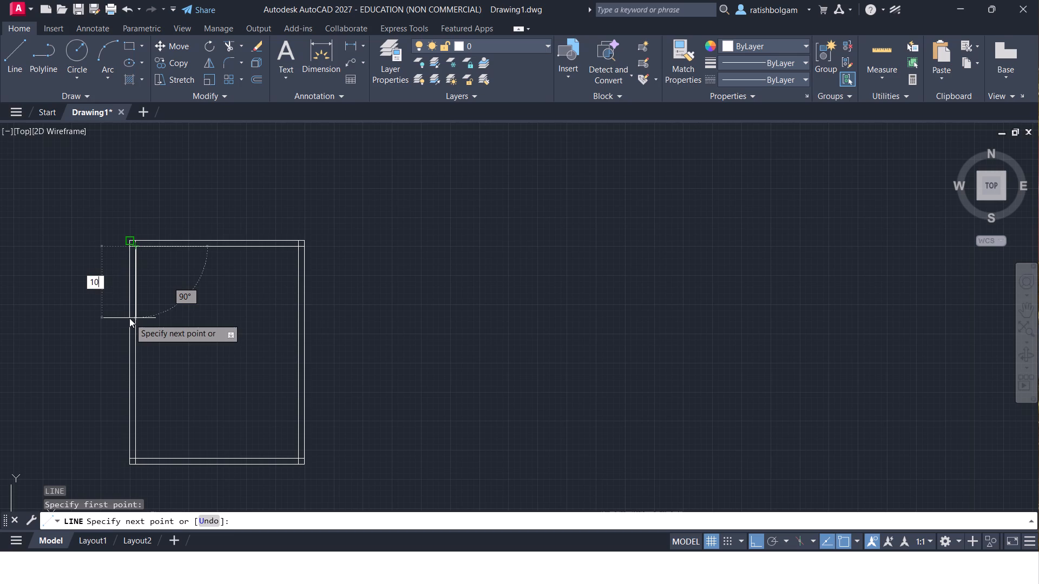
key(apostrophe)
key(7)
key(apostrophe)
key(Return)
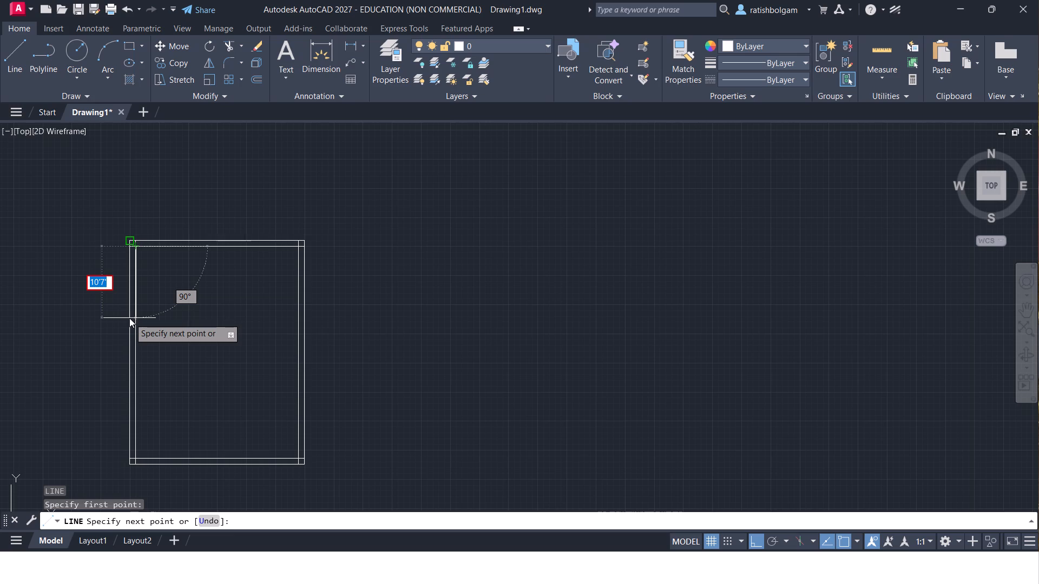
key(BackSpace)
key(1)
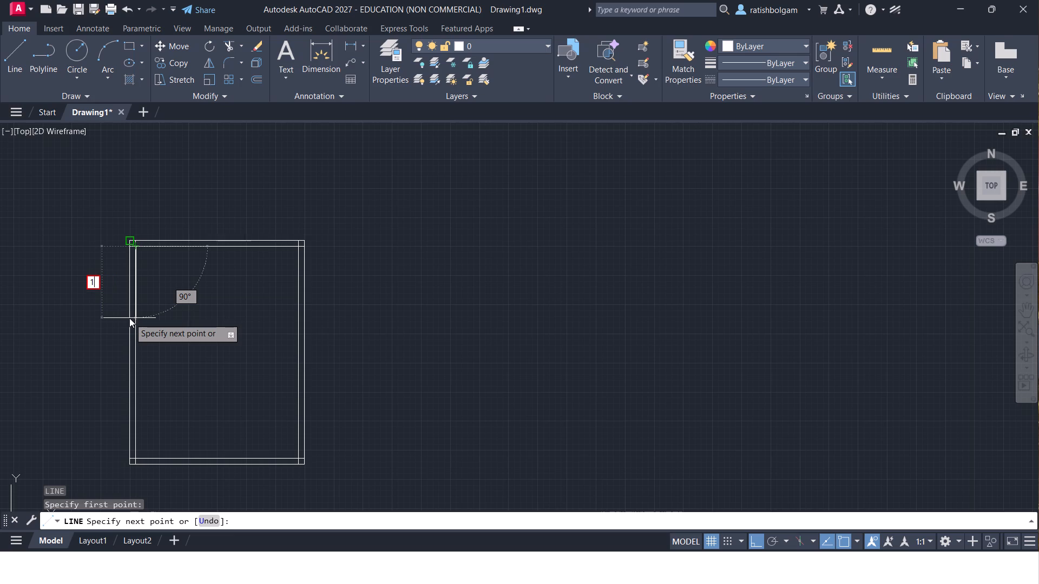
key(0)
text('7)
key(shift+quotedbl)
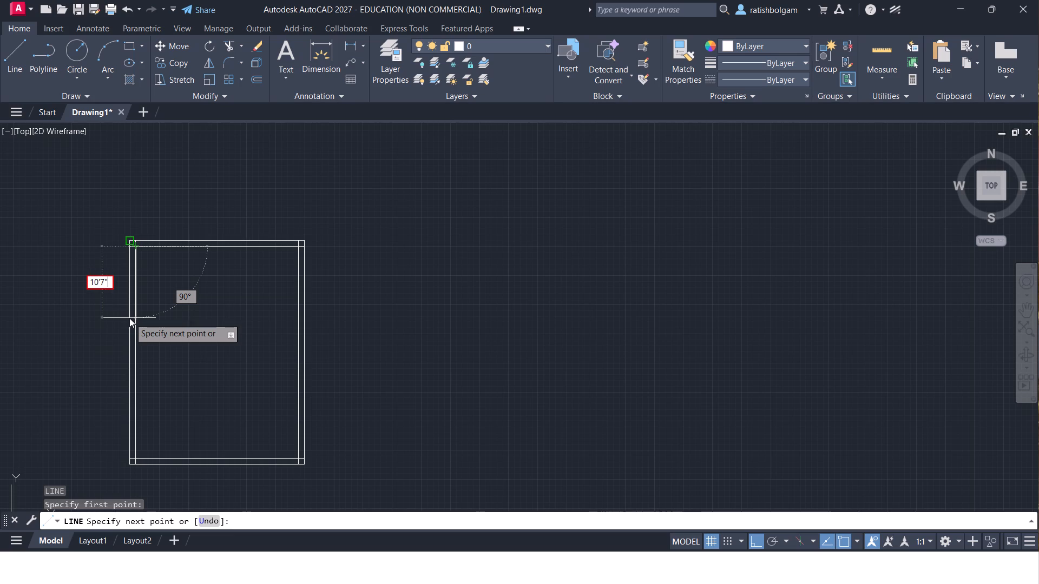
key(Return)
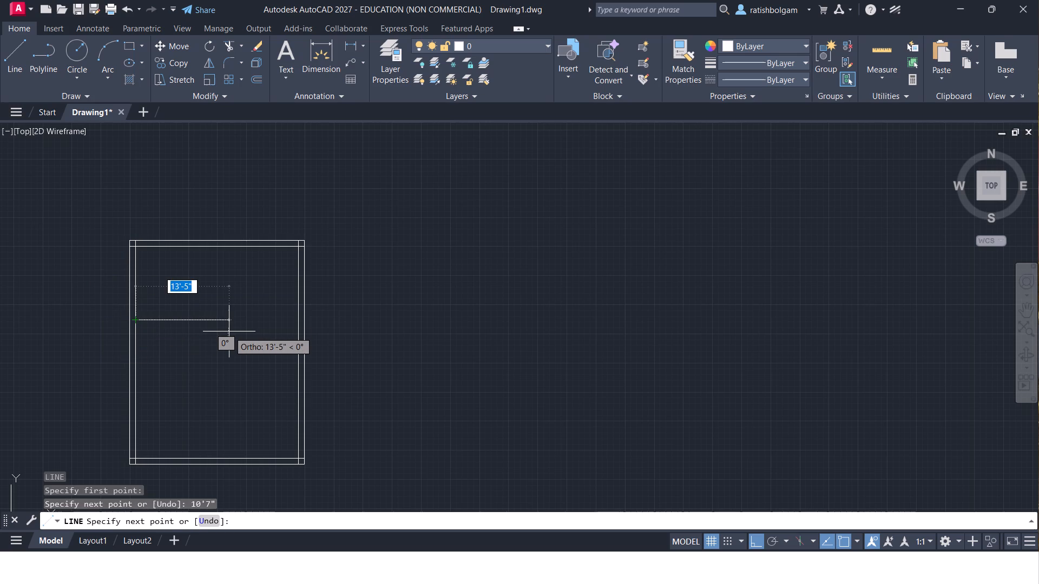
Continue the line 10'4" east as the south side of the northwest room.
text(10)
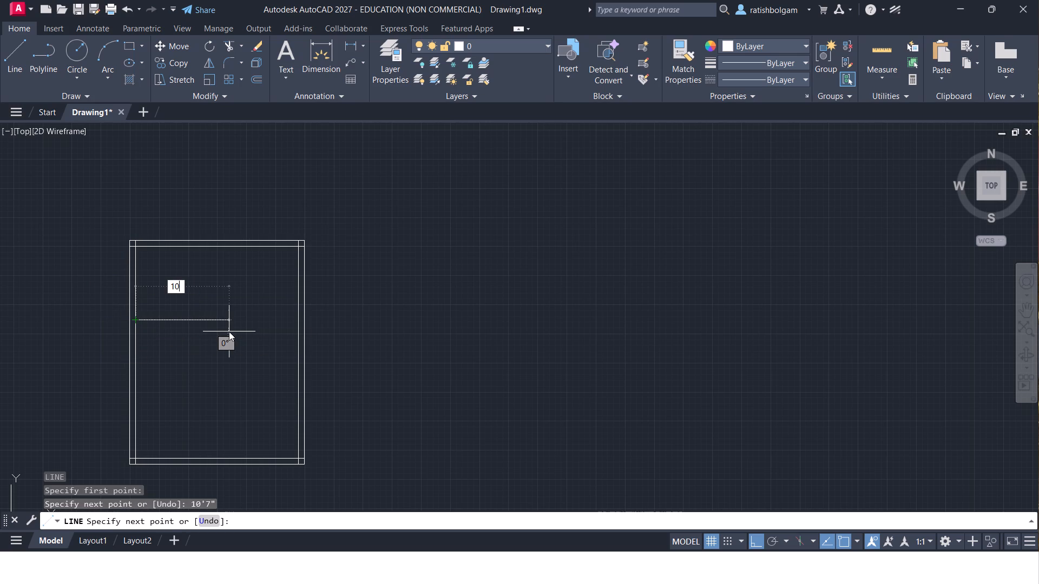
key(apostrophe)
key(4)
key(shift+quotedbl)
key(Return)
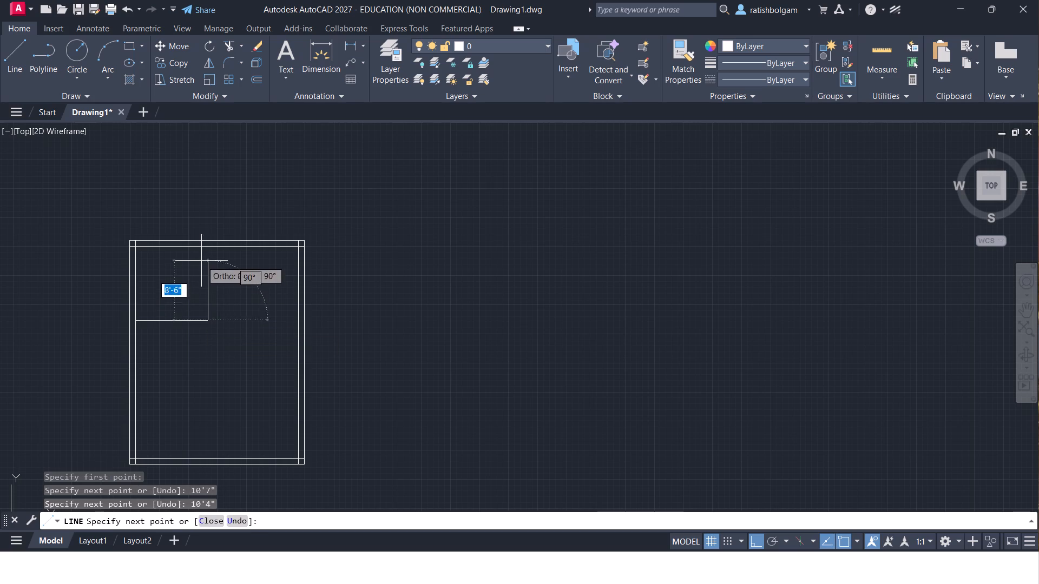
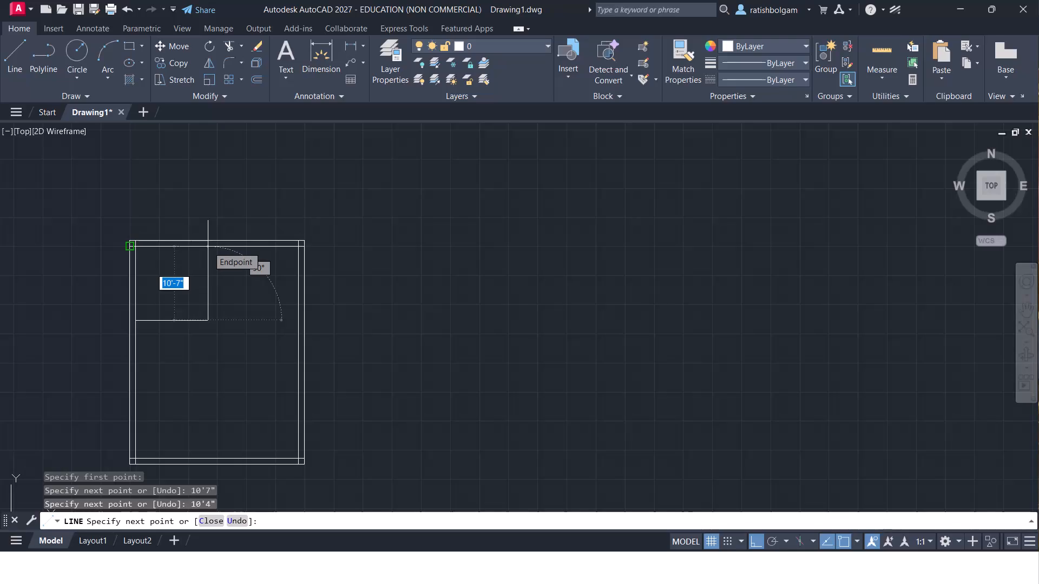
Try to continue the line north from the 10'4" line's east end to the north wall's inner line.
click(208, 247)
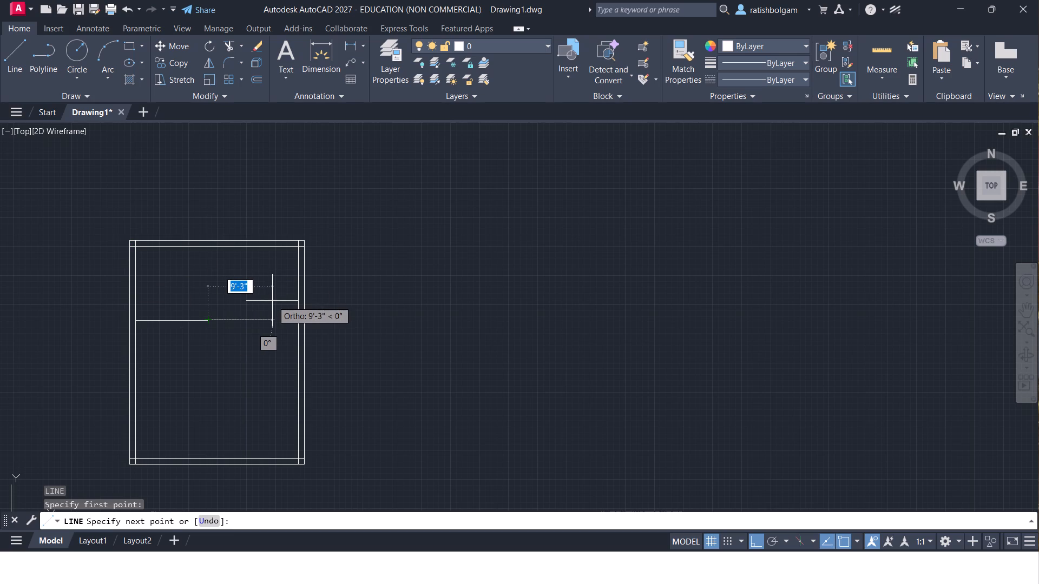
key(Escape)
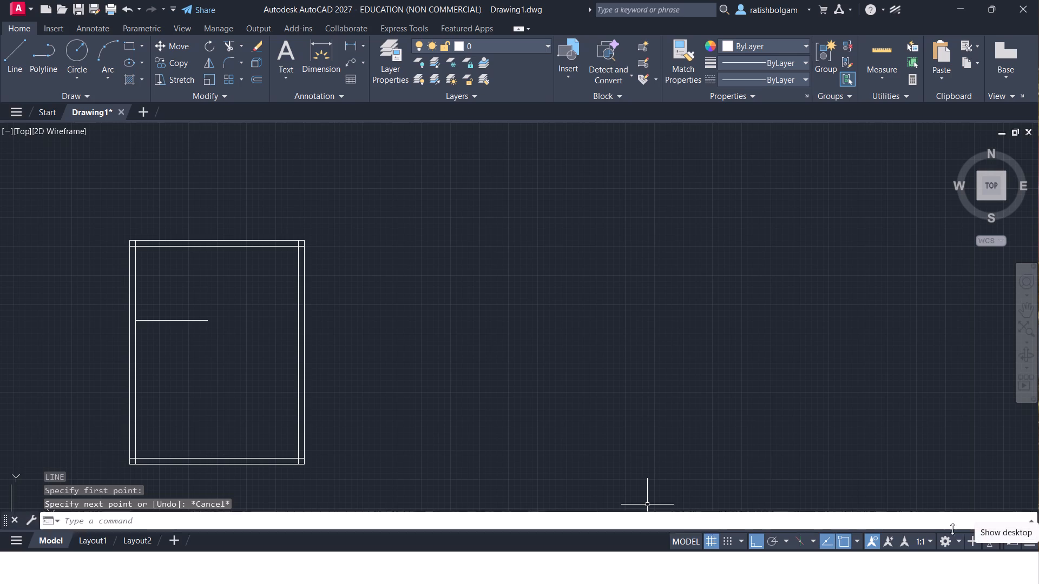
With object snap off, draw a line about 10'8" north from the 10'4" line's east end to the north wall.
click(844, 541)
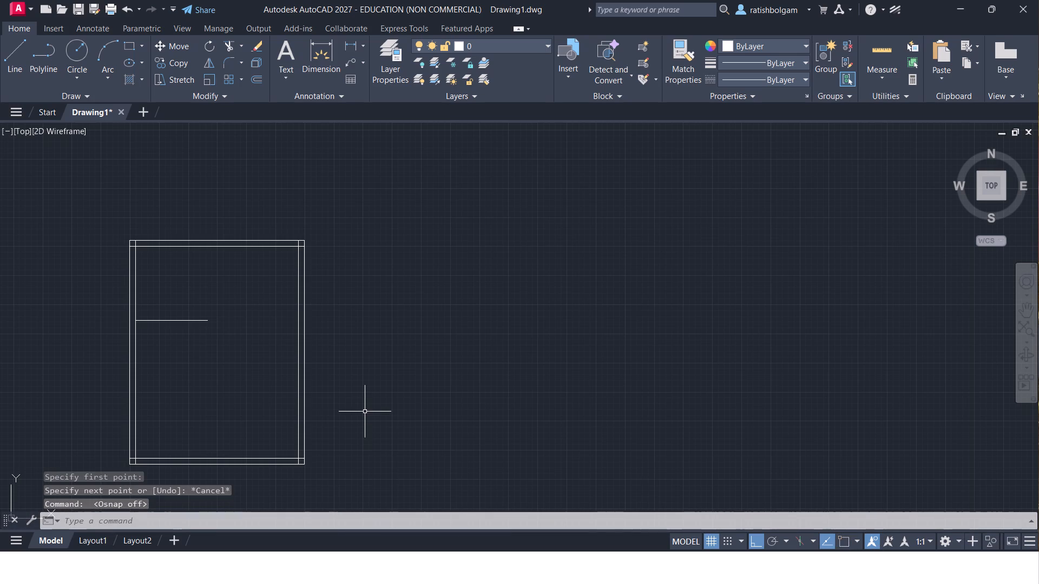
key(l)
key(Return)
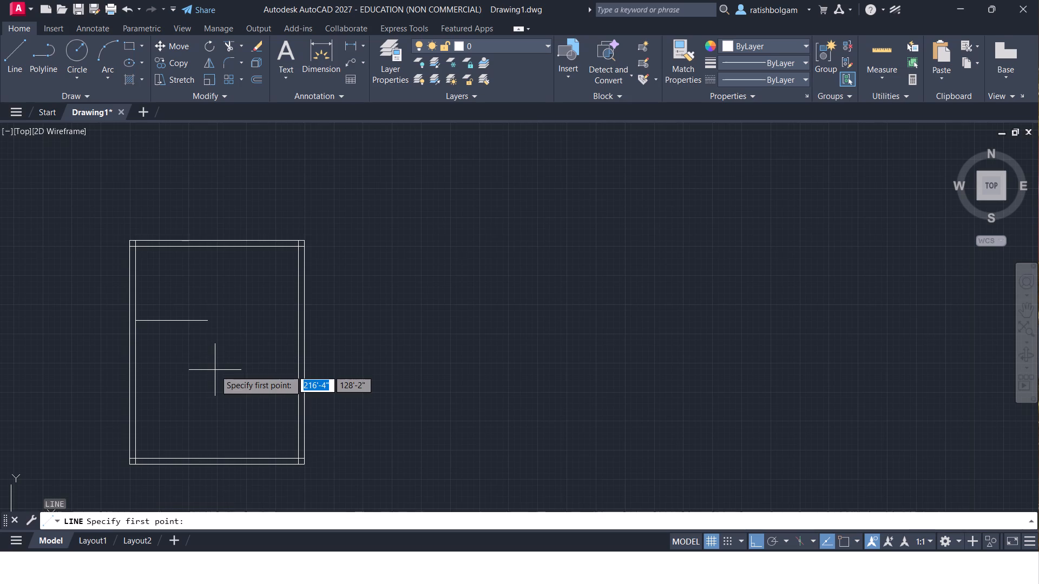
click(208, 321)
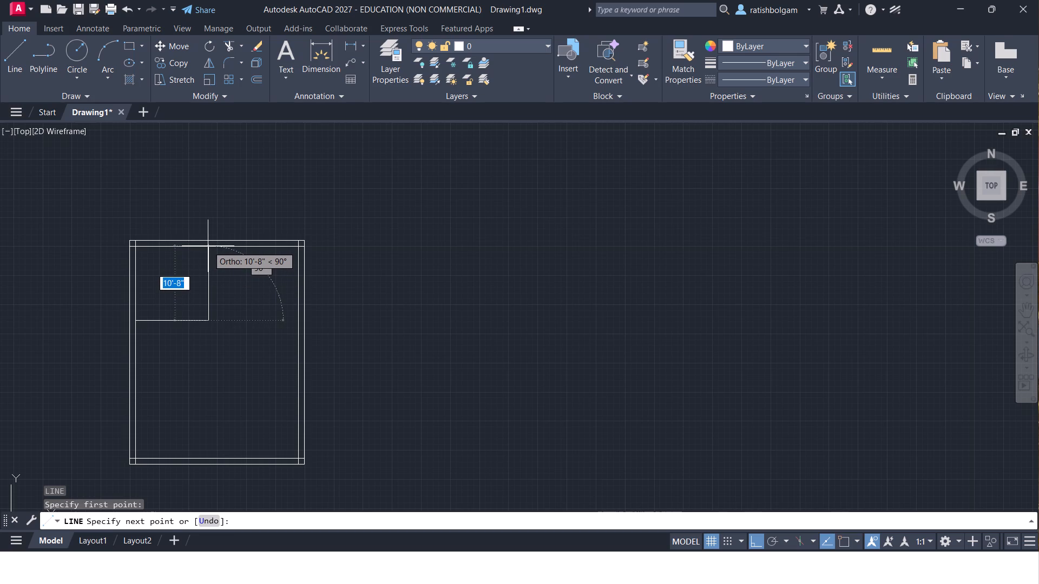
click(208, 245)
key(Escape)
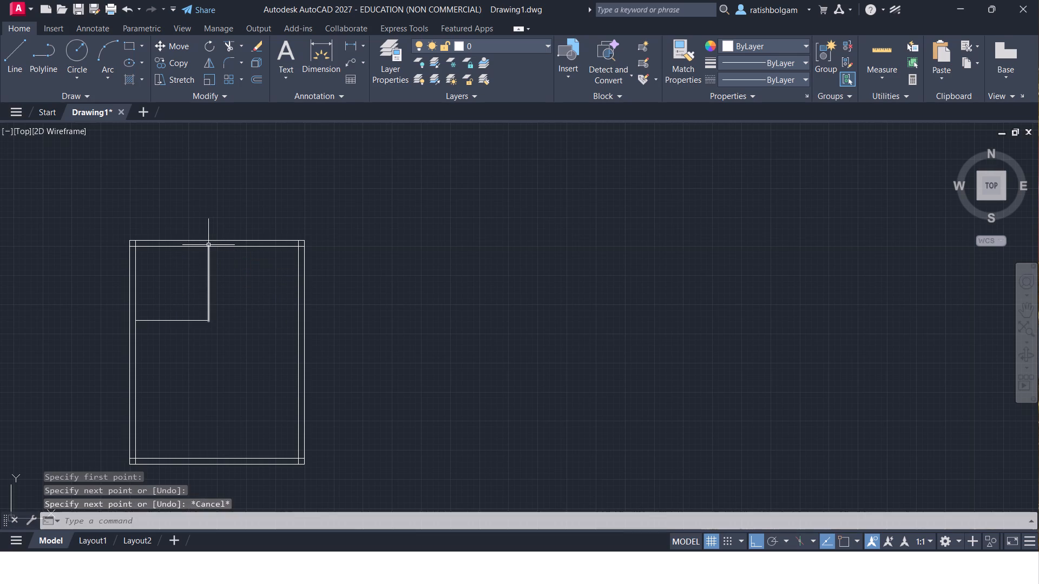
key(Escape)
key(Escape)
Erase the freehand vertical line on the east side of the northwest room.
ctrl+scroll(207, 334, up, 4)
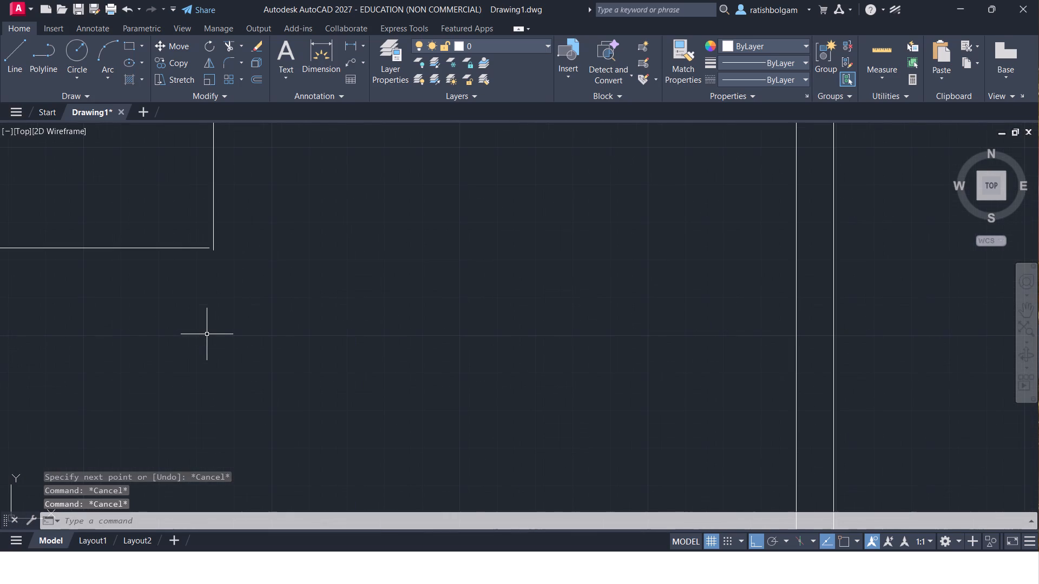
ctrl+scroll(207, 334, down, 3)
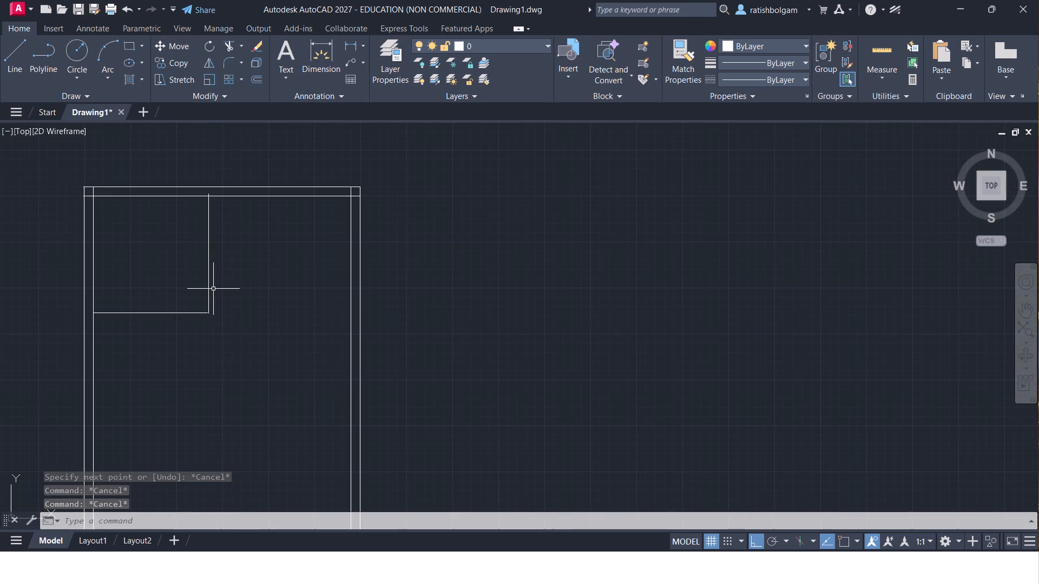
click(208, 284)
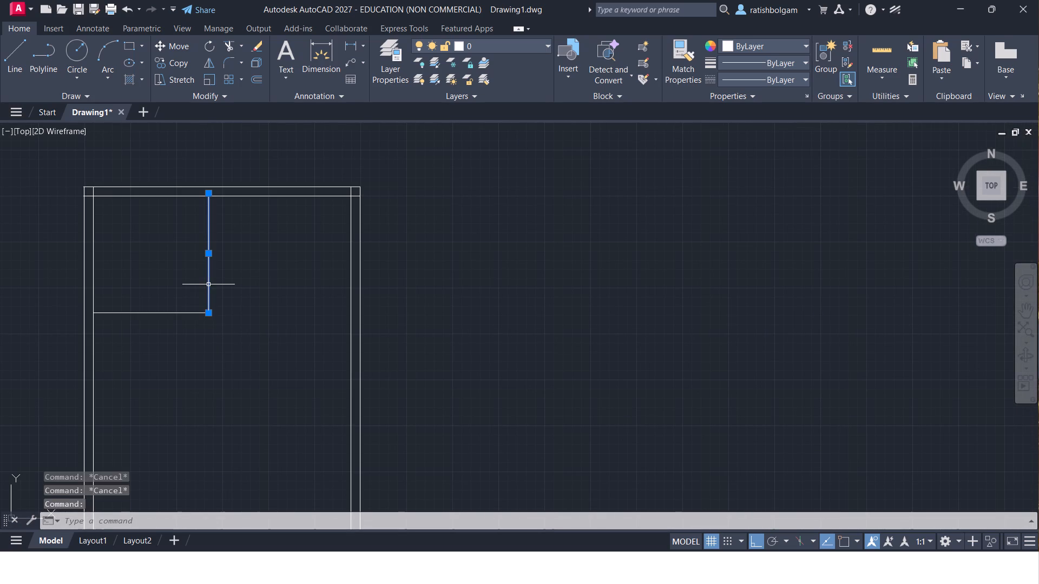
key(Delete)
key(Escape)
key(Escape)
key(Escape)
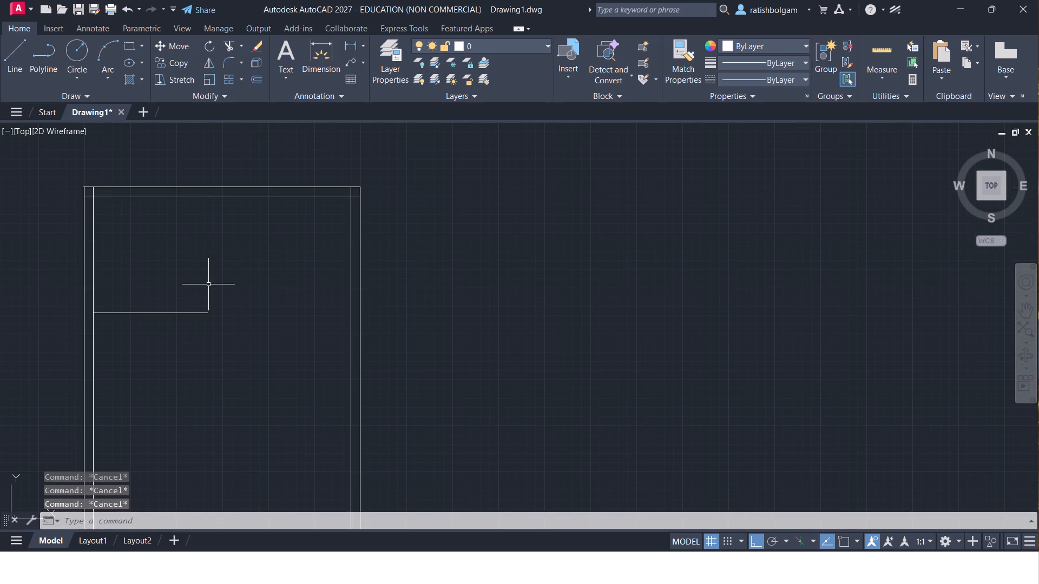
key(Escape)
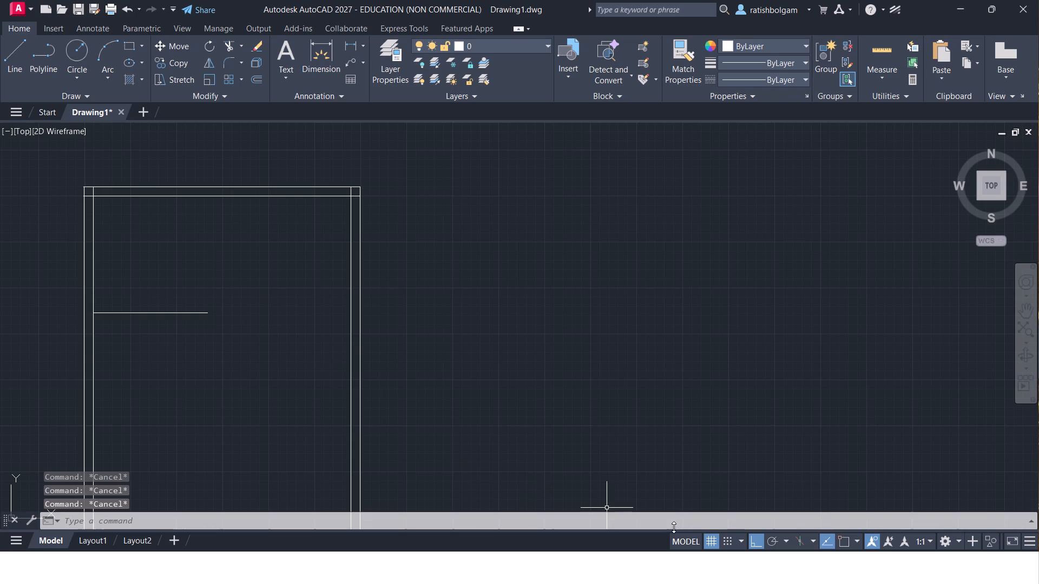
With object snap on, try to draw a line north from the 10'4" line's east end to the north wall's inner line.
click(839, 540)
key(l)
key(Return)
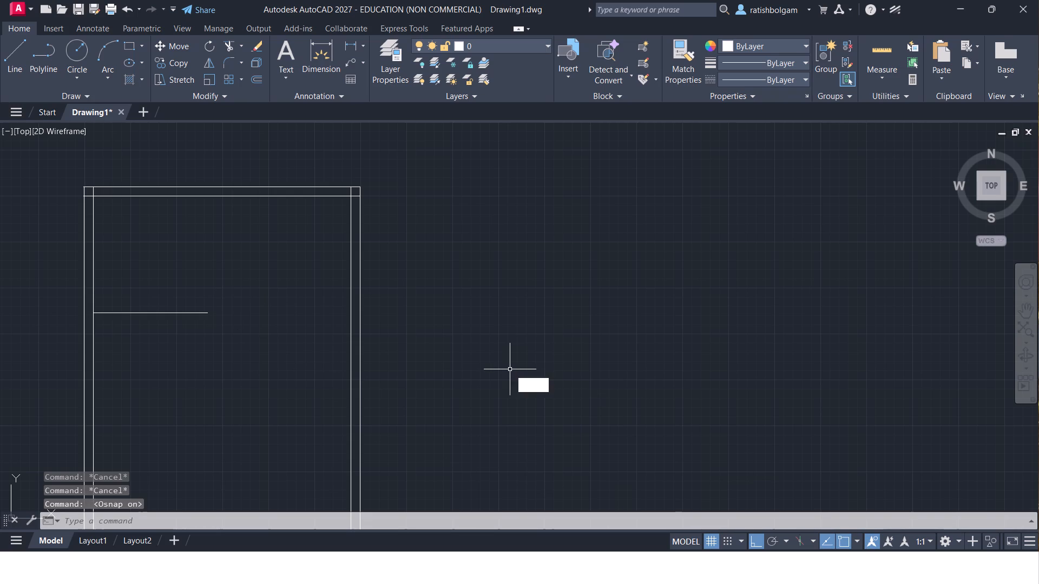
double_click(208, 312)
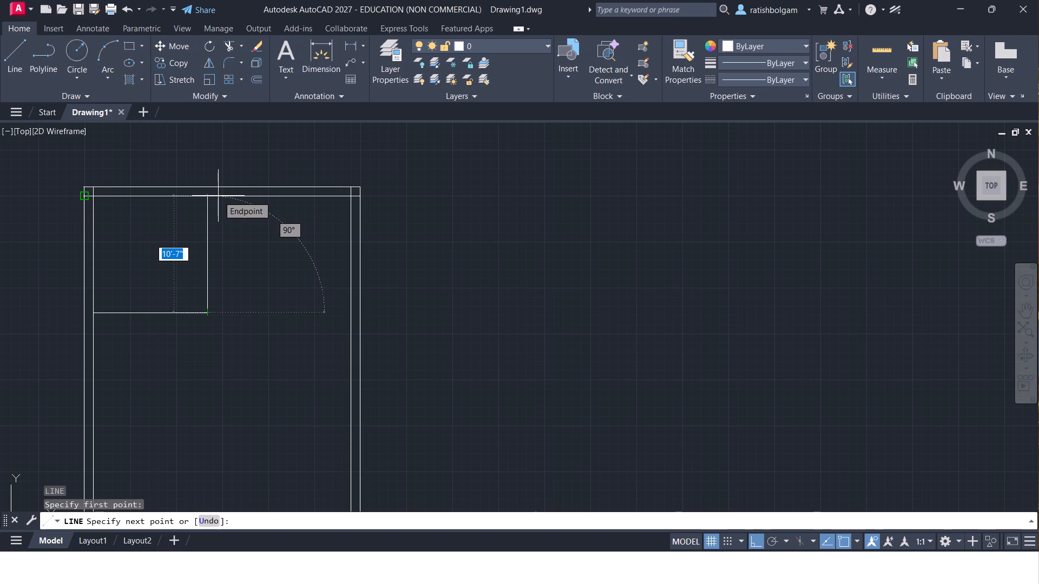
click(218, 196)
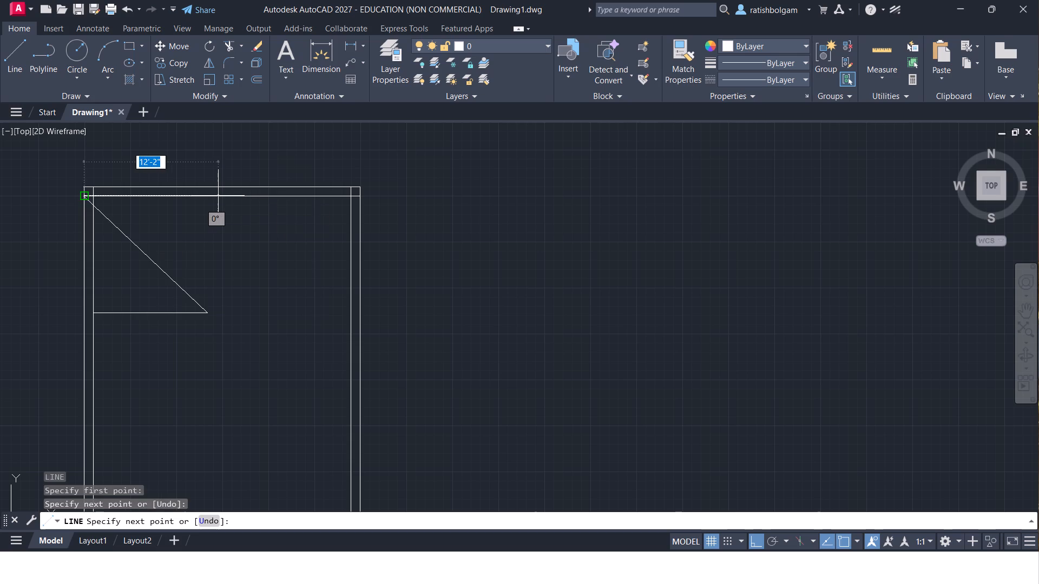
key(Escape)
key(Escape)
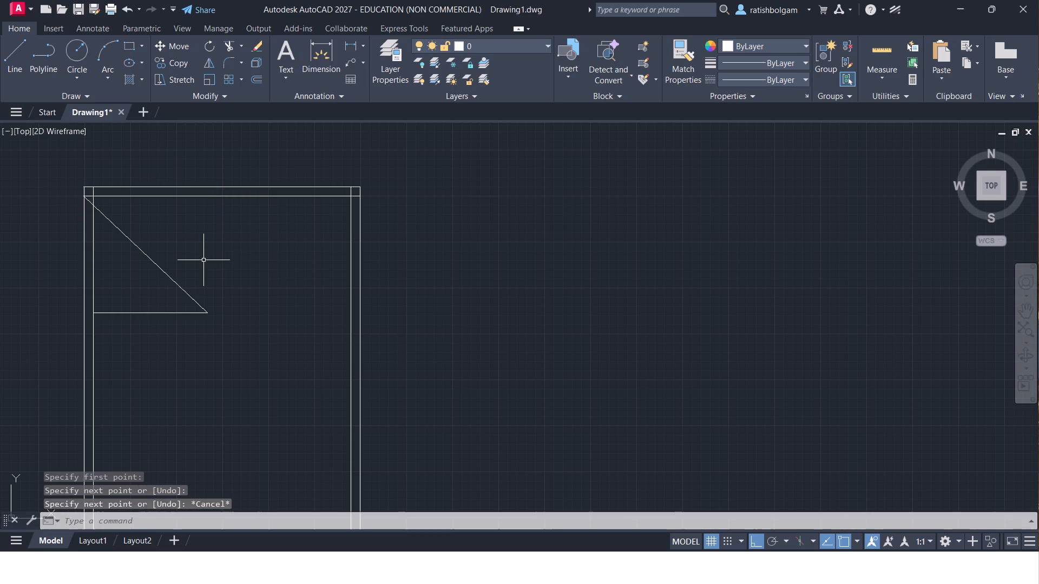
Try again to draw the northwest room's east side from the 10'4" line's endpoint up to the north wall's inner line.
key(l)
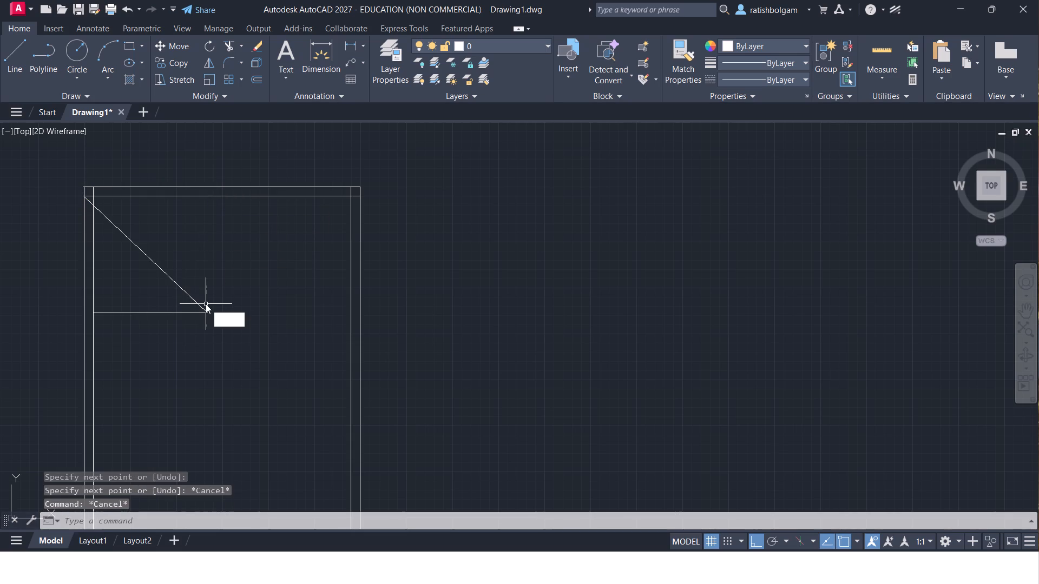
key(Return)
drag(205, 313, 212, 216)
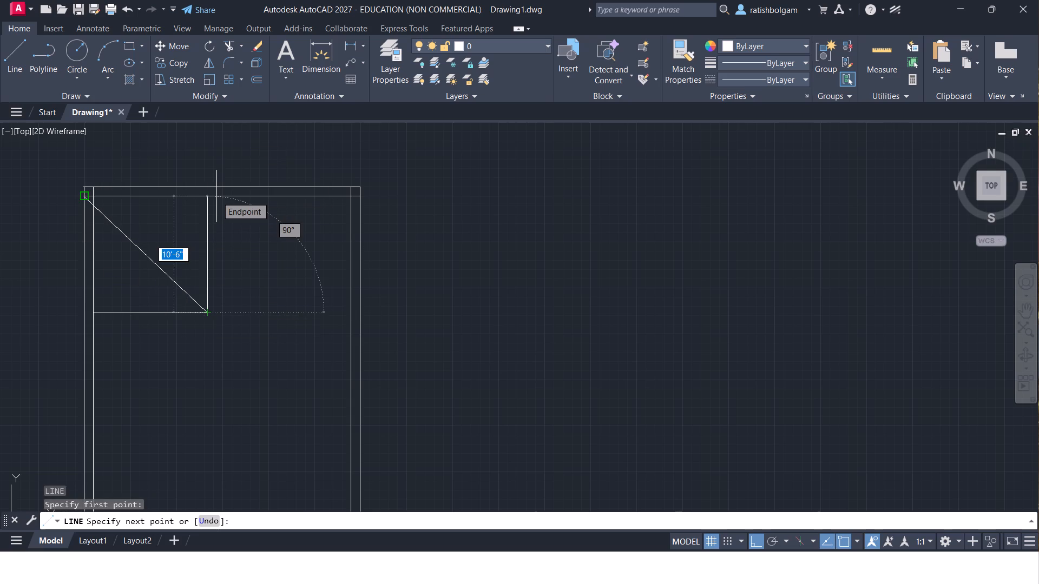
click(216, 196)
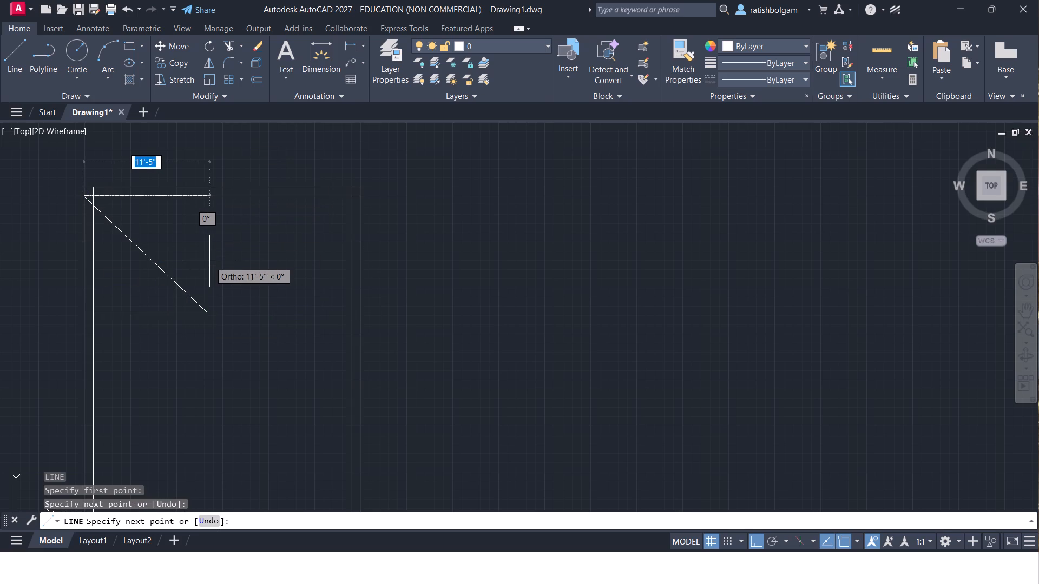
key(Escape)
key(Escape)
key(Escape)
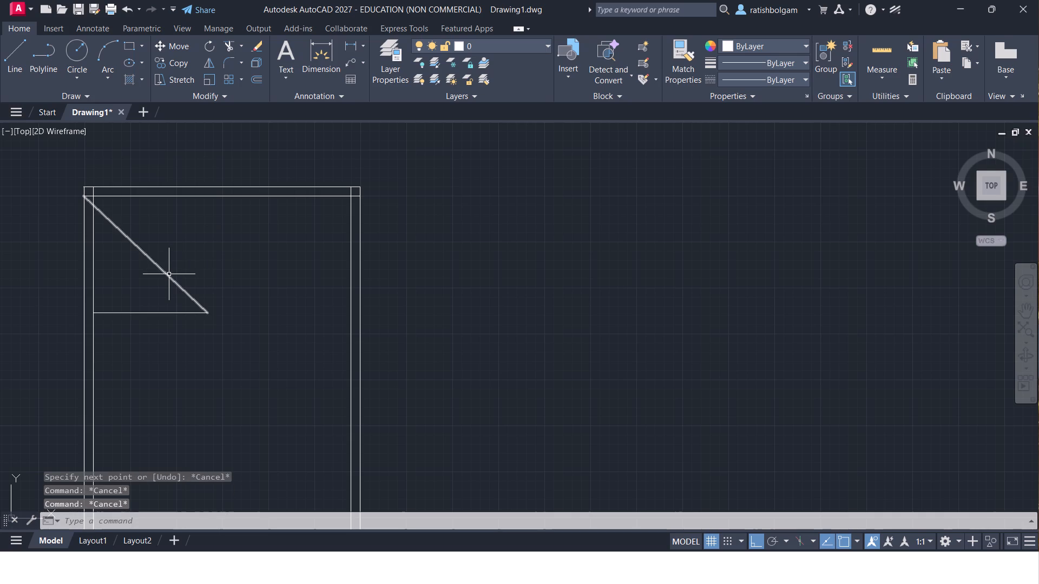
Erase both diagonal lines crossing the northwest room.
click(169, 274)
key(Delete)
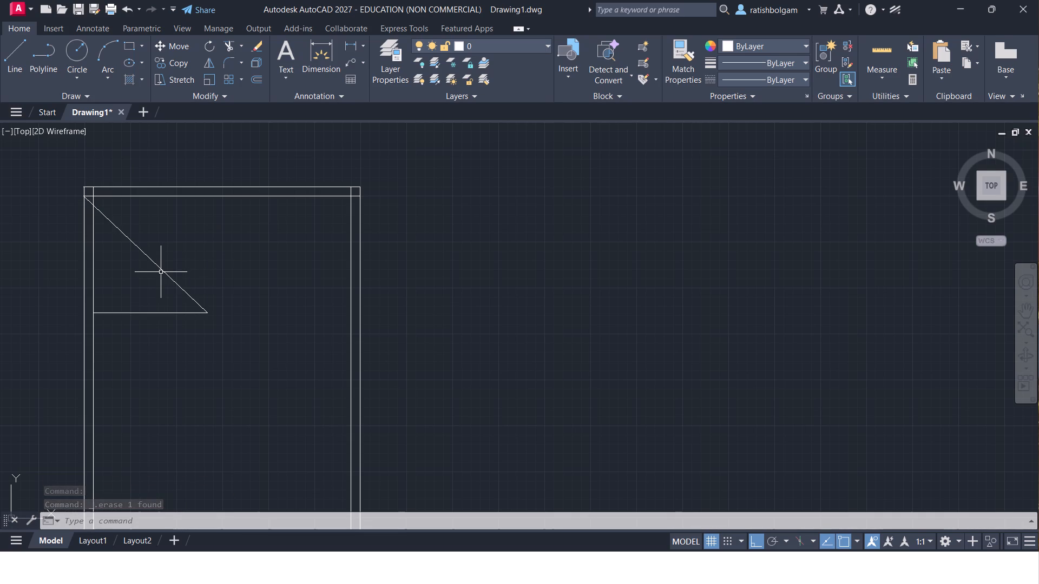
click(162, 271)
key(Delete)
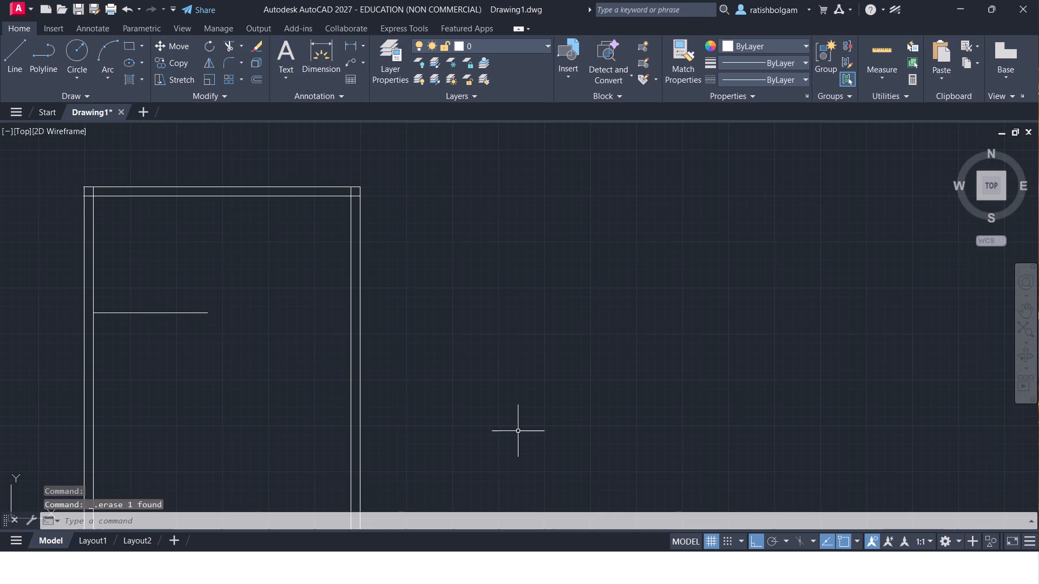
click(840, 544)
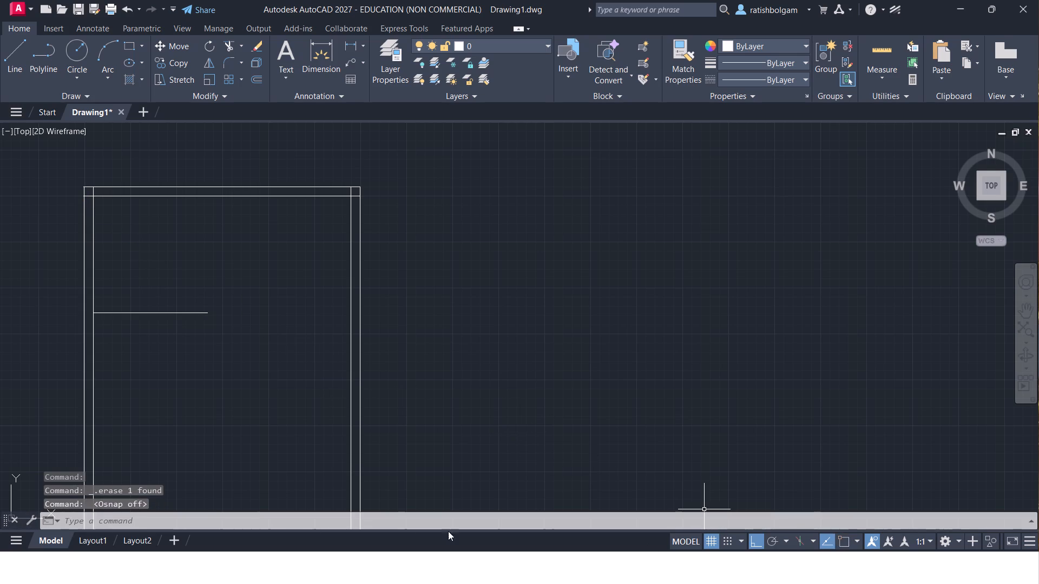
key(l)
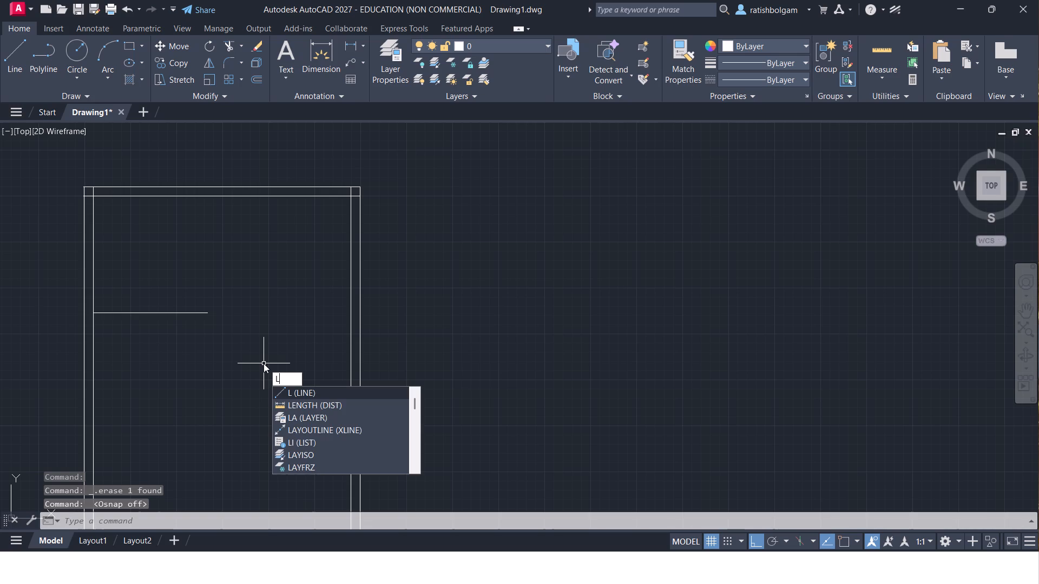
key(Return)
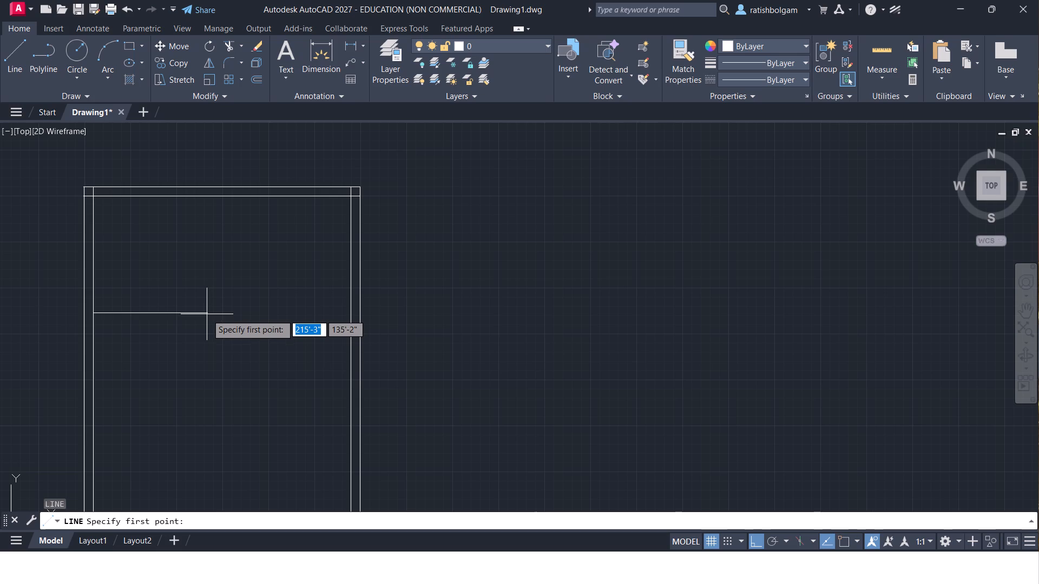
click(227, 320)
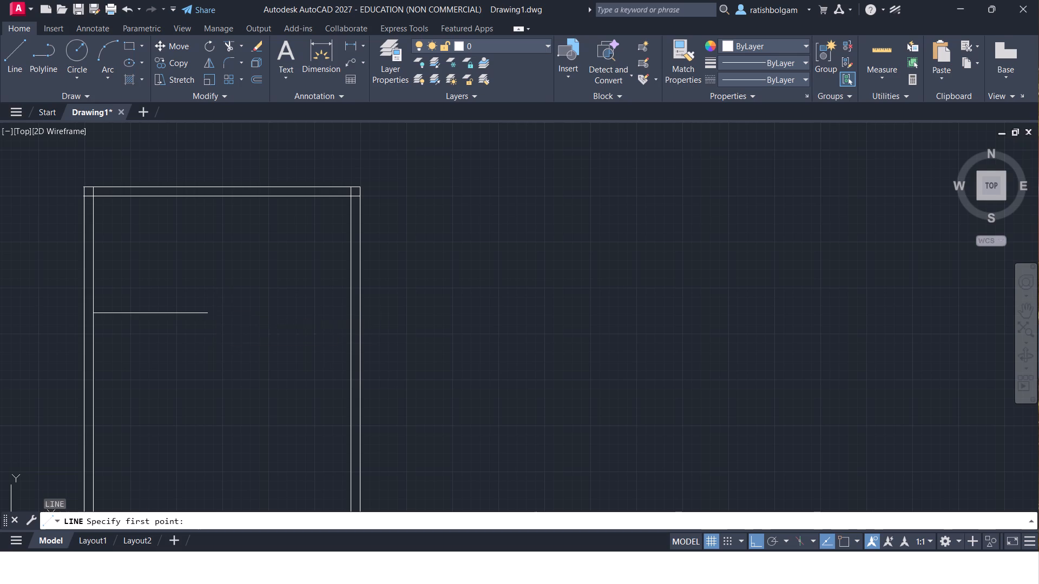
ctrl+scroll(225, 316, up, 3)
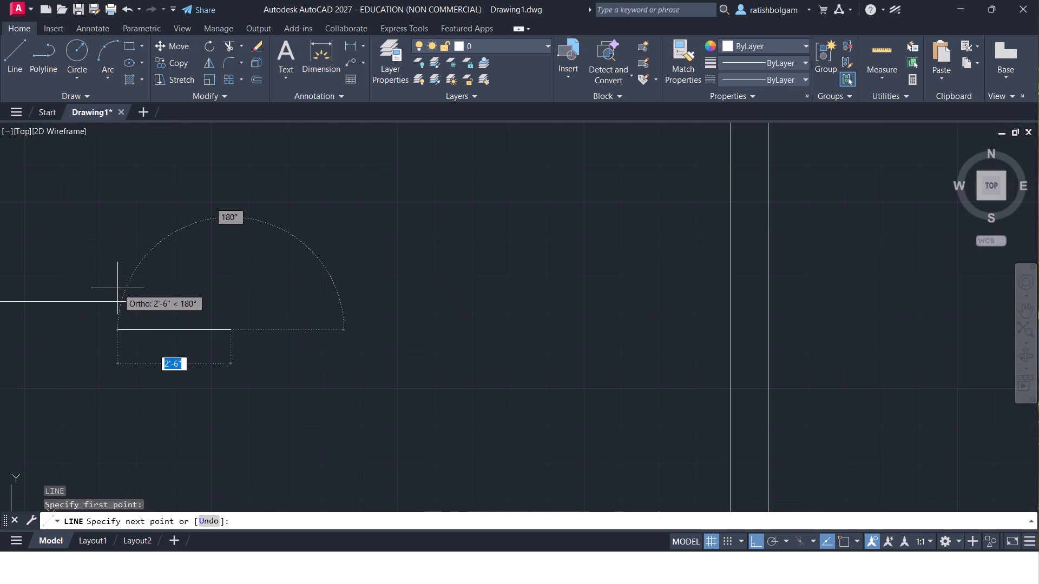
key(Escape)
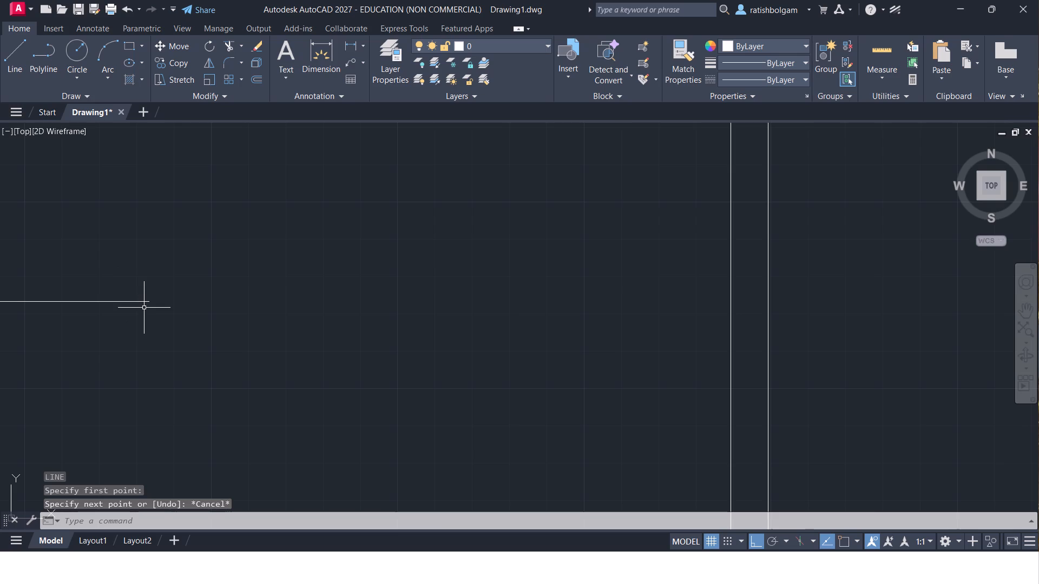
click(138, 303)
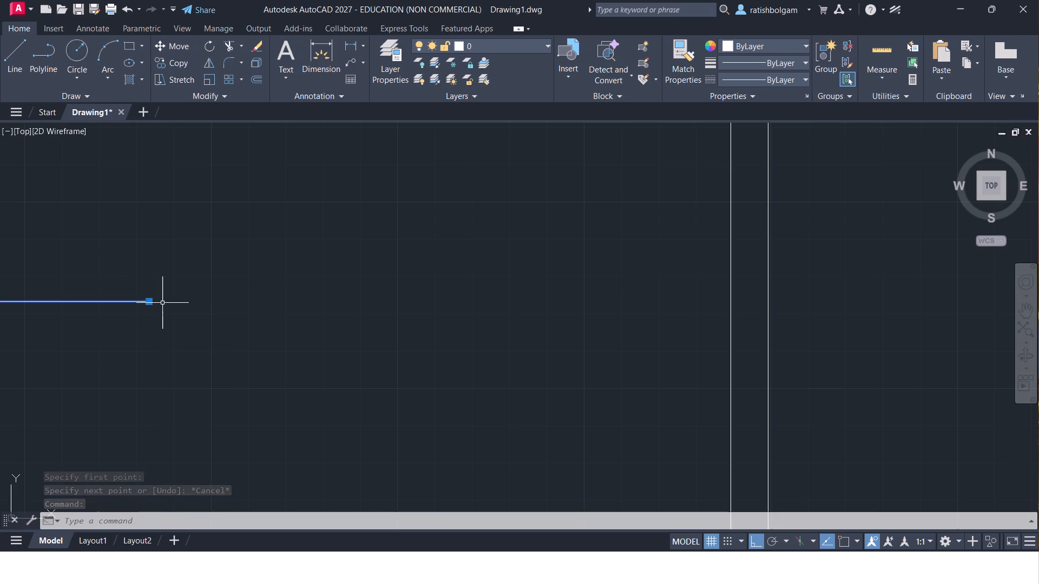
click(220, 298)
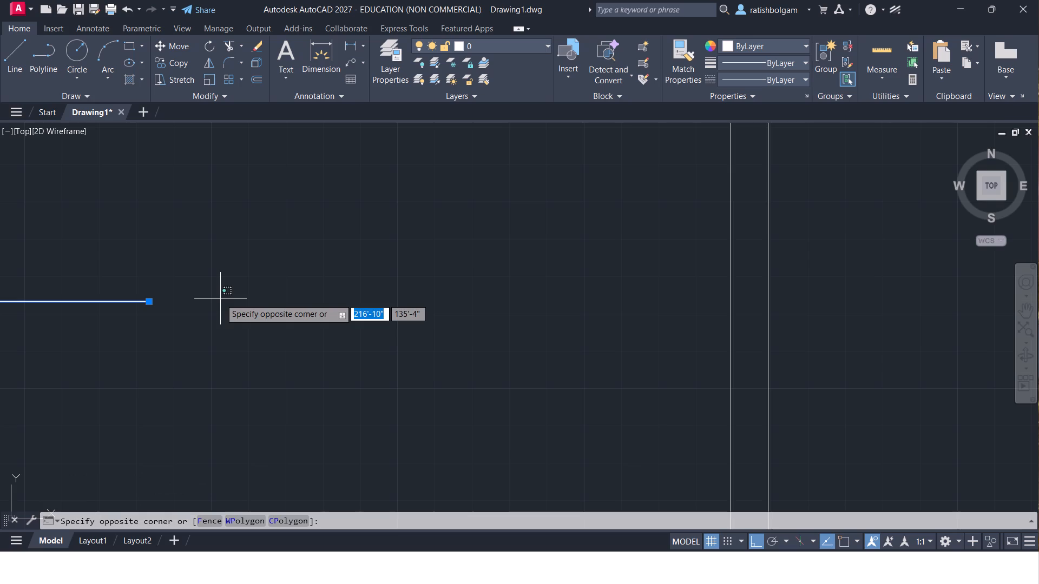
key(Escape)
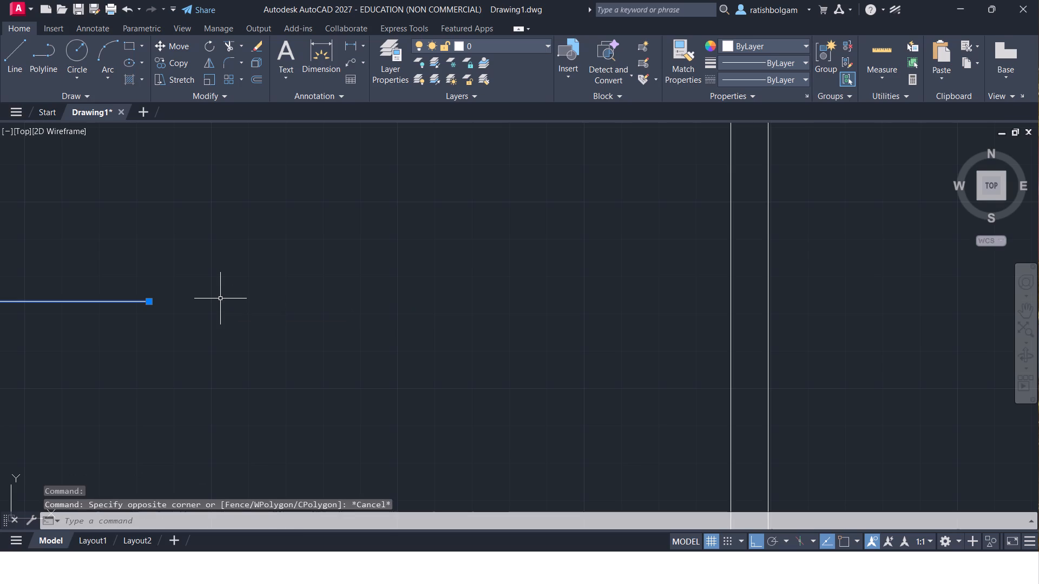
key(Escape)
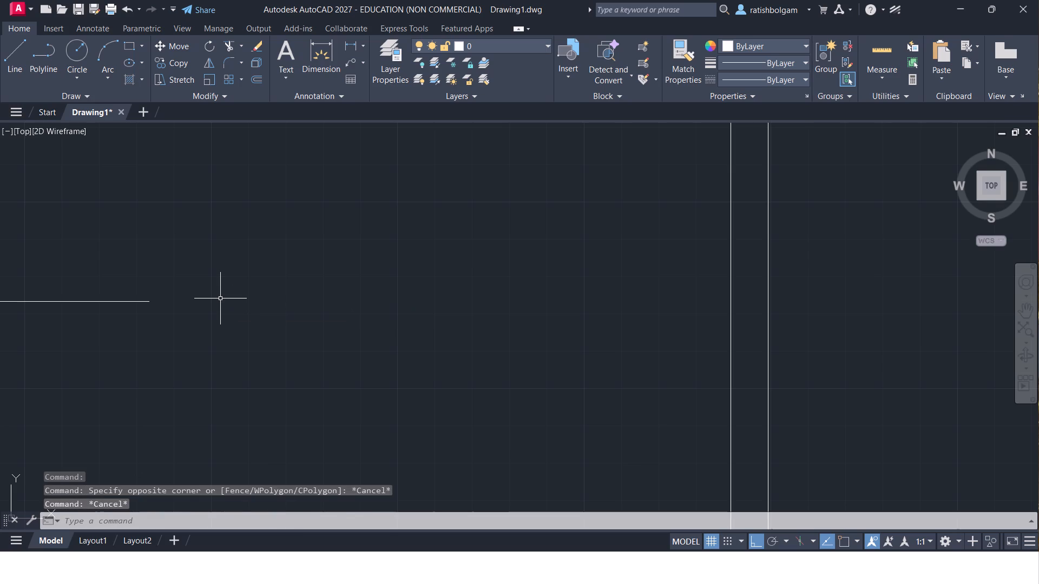
With object snap on, draw a vertical line from the 10'4" line's east end north to just beyond the outer north wall.
scroll(220, 298, left, 1)
scroll(220, 298, right, 1)
click(846, 539)
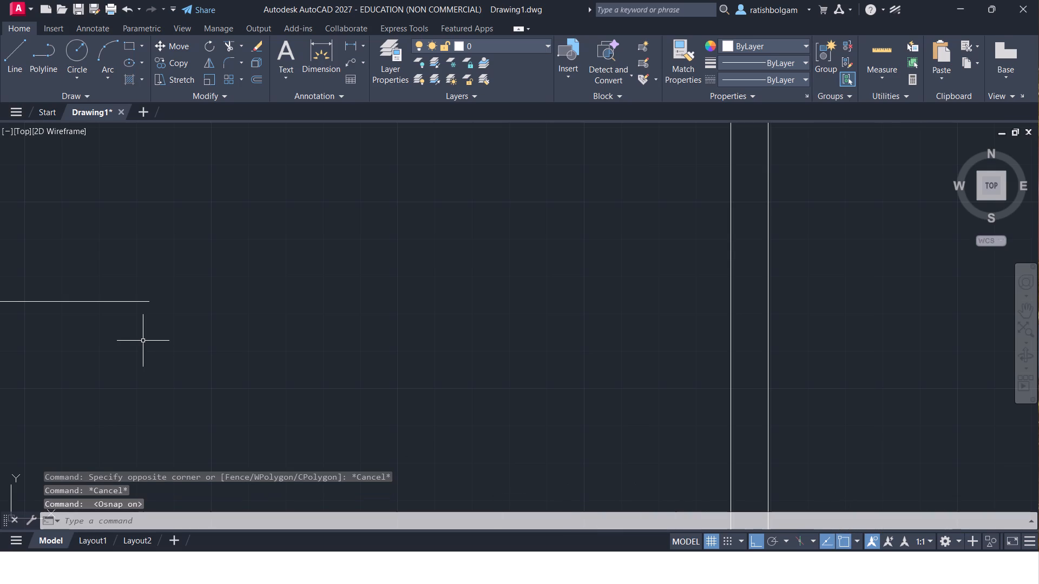
key(l)
key(Return)
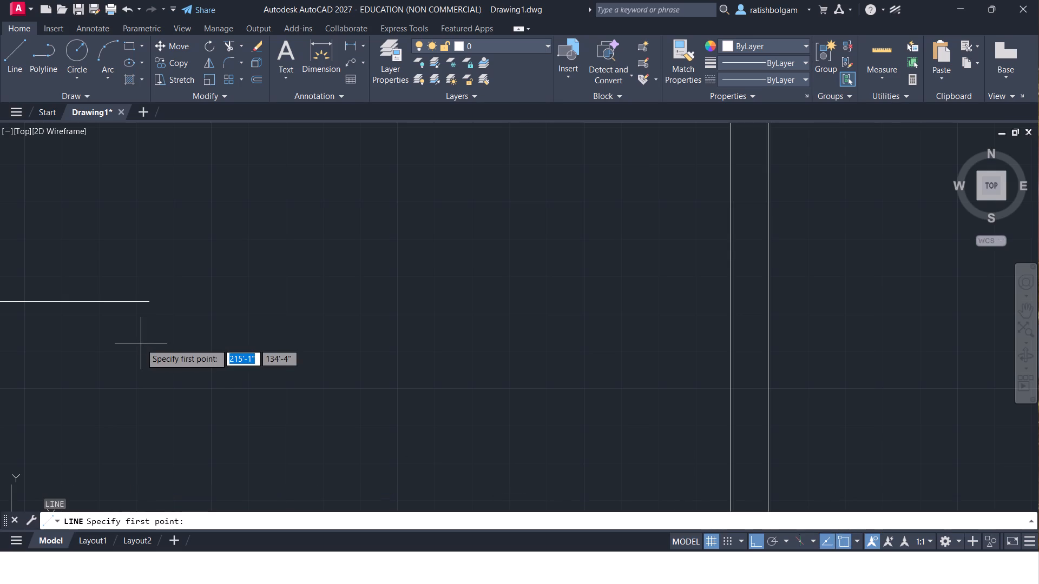
click(143, 301)
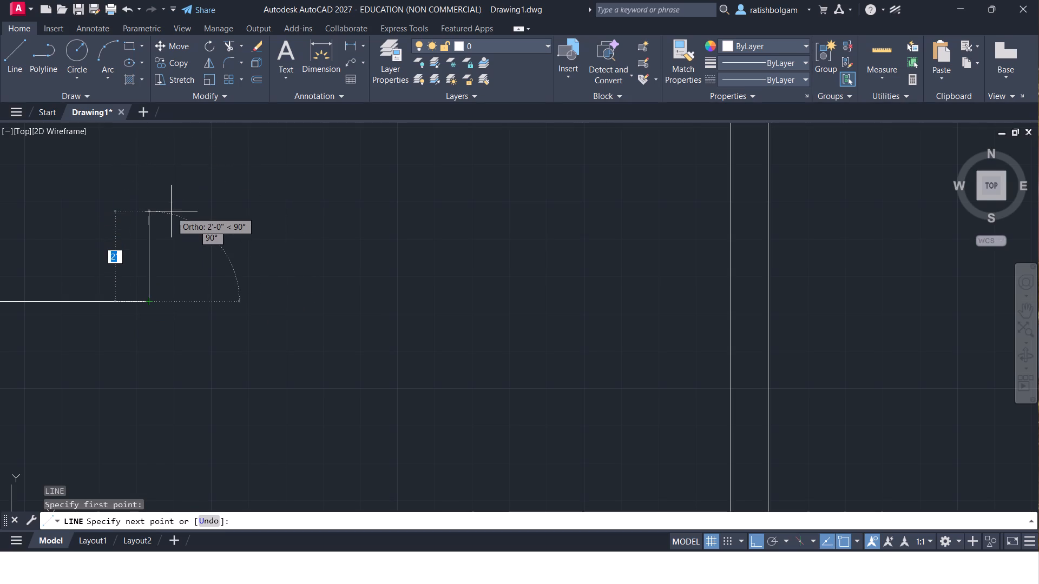
ctrl+scroll(171, 211, down, 5)
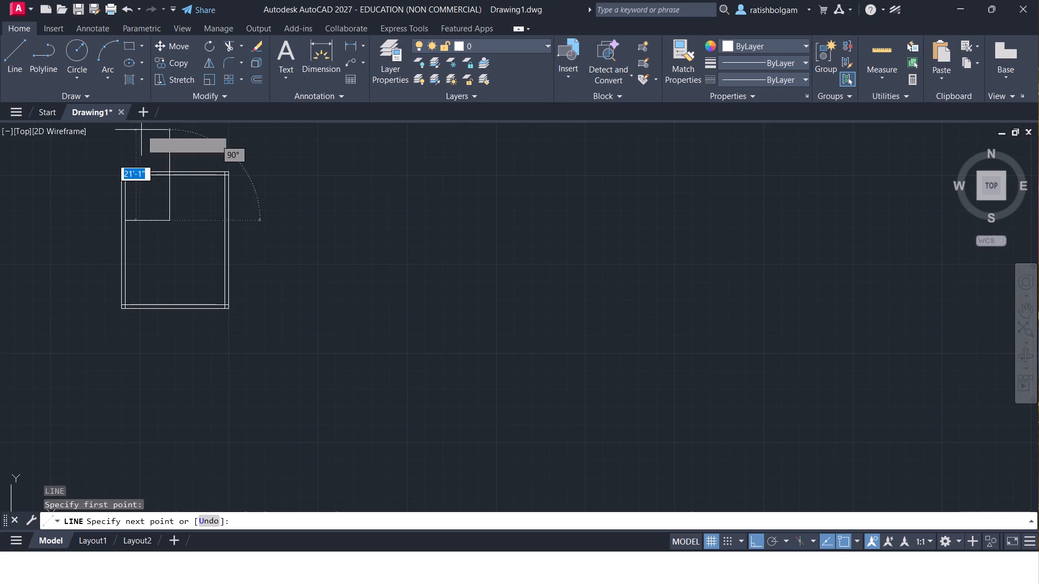
click(154, 163)
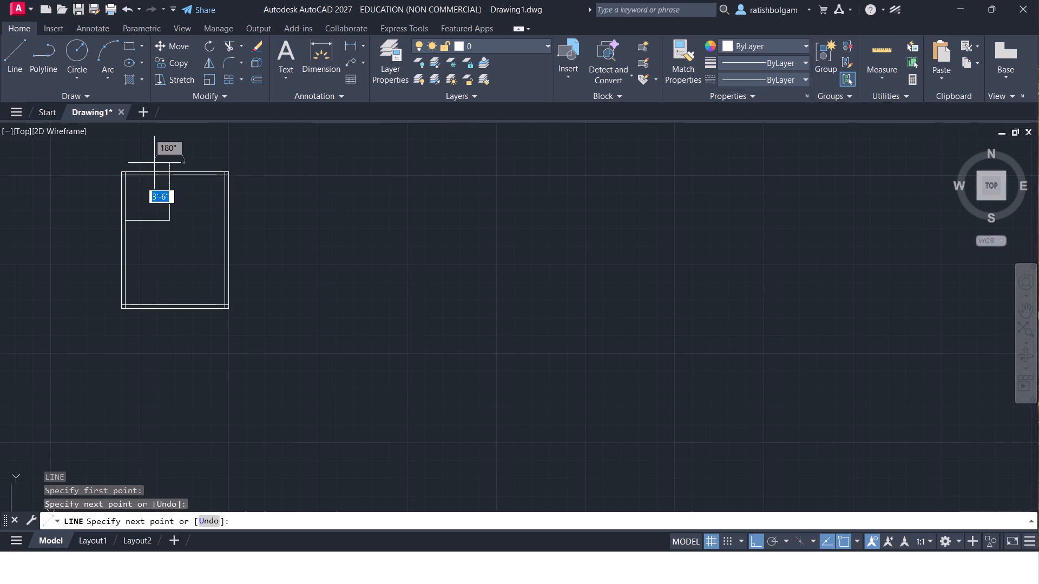
key(Escape)
click(154, 163)
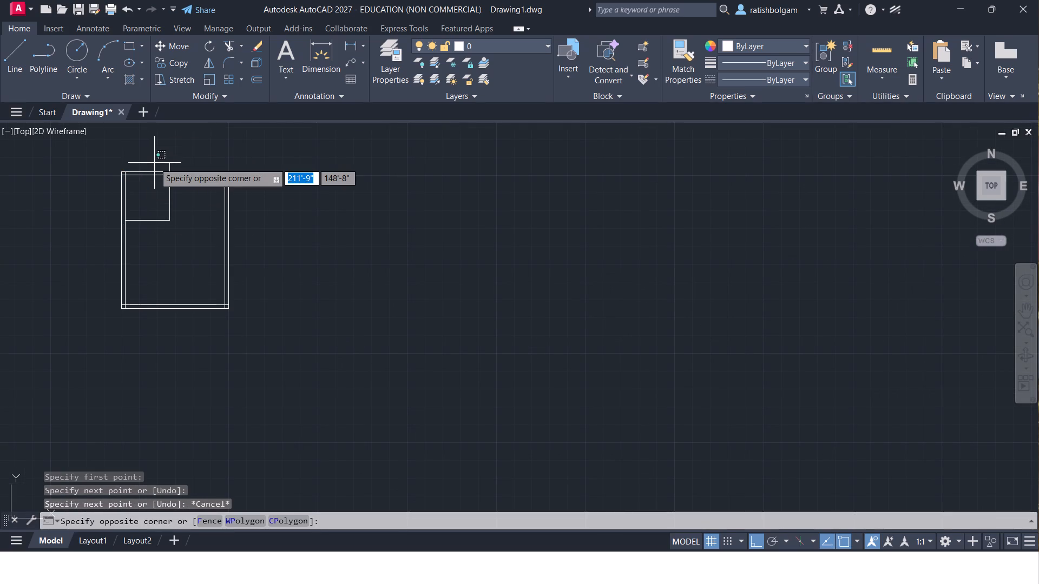
key(Escape)
Trim the vertical line's portions above and within the north wall back to the wall's inner line.
ctrl+scroll(154, 163, up, 5)
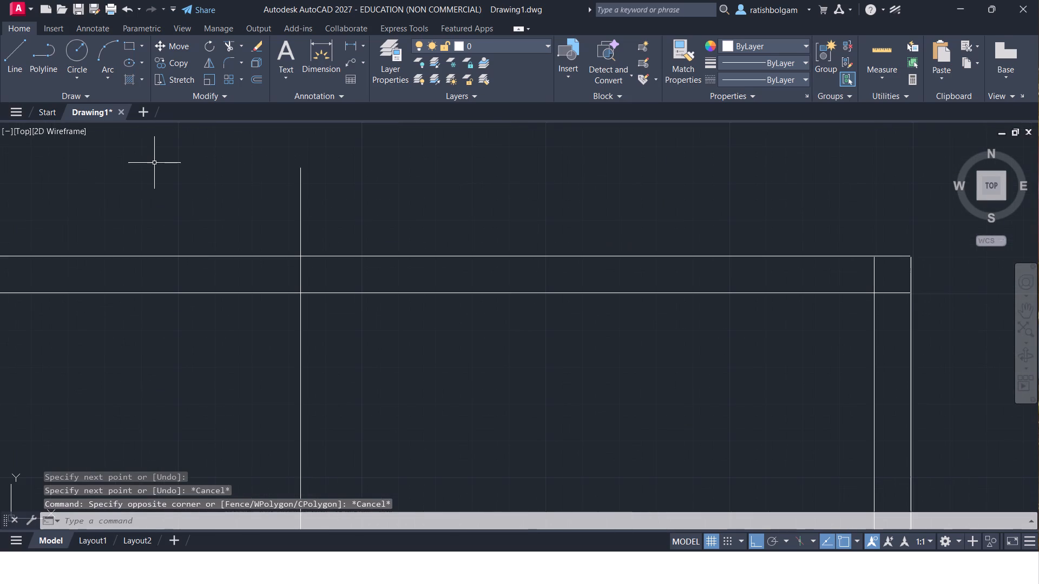
text(tr)
key(Return)
key(Return)
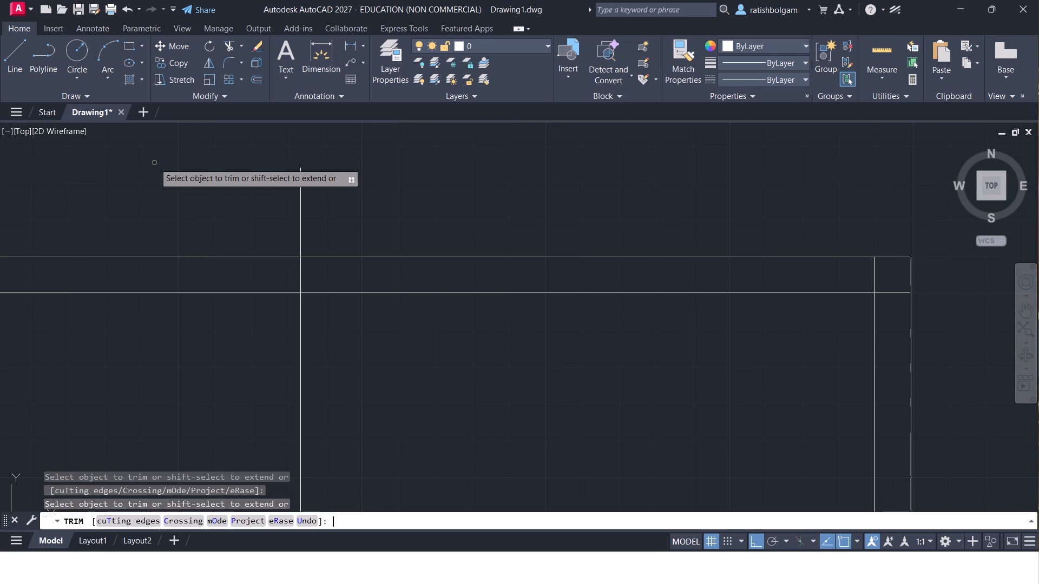
click(299, 213)
click(300, 270)
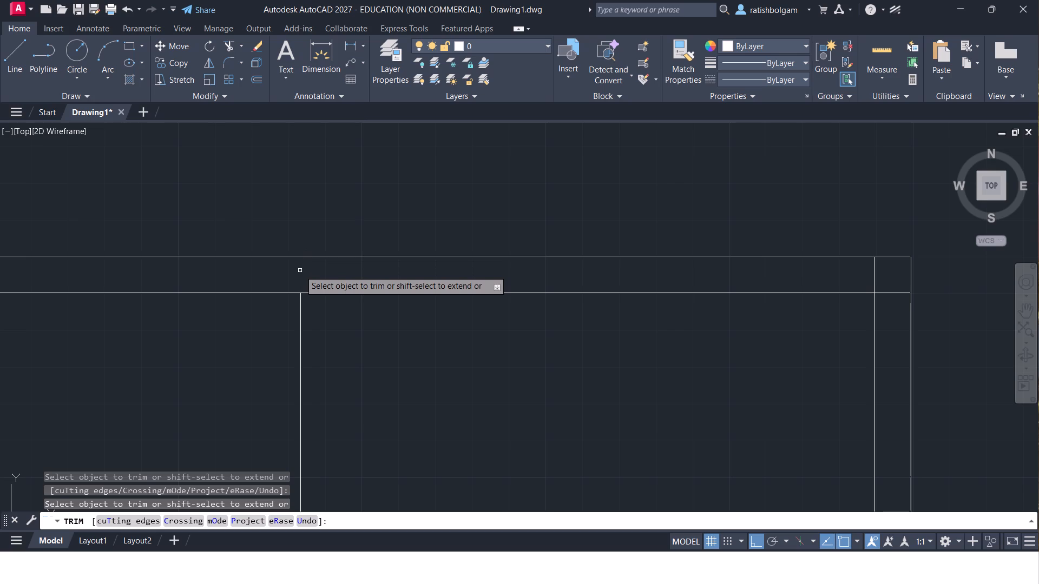
key(Escape)
key(Escape)
key(Escape)
key(Escape)
key(Escape)
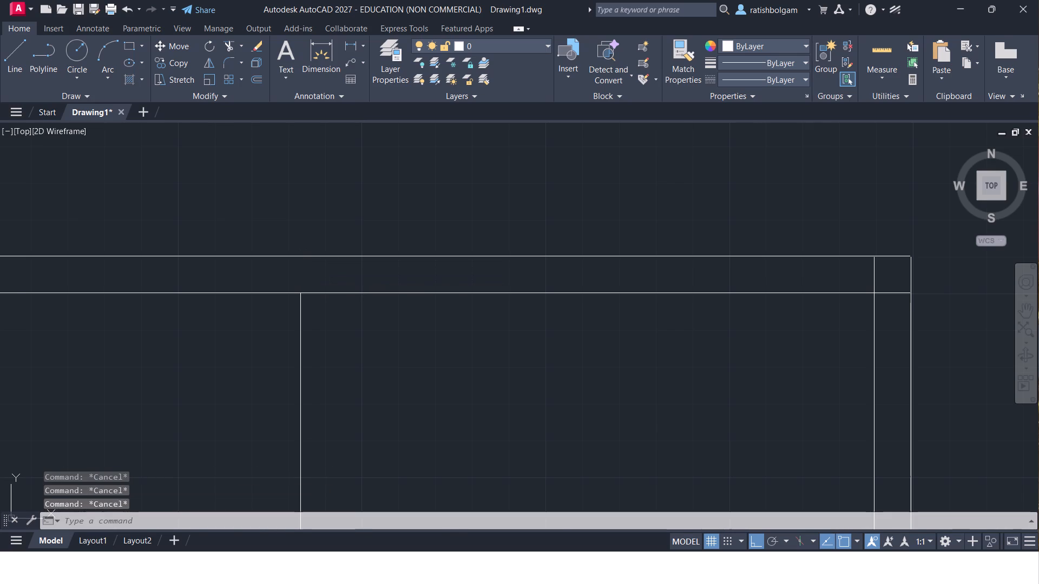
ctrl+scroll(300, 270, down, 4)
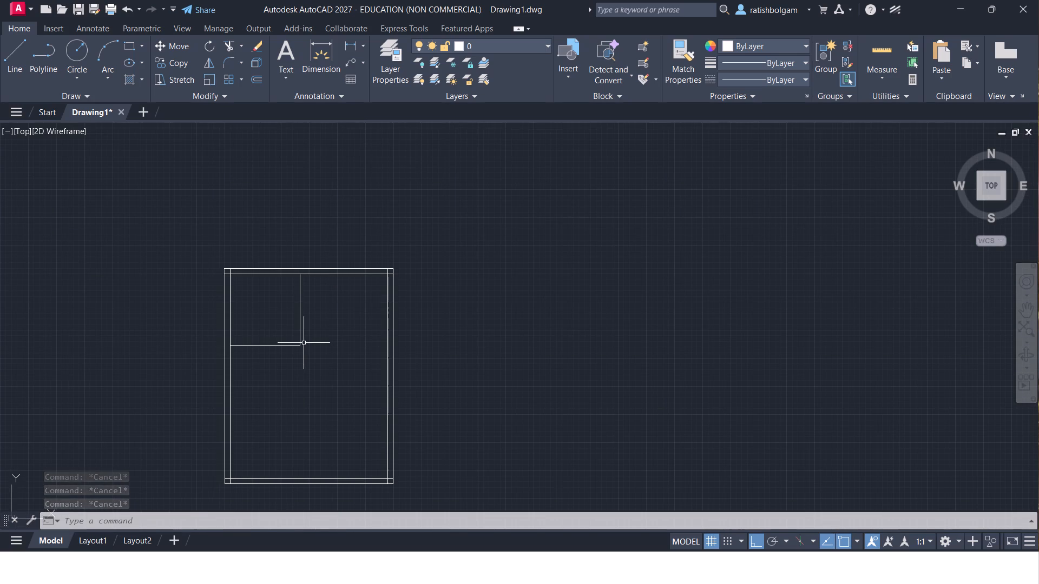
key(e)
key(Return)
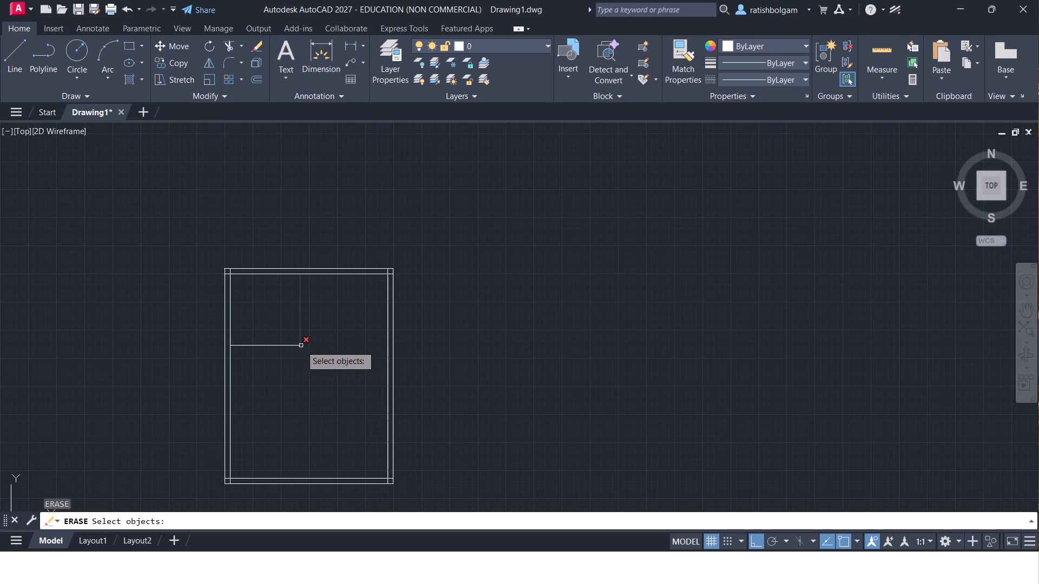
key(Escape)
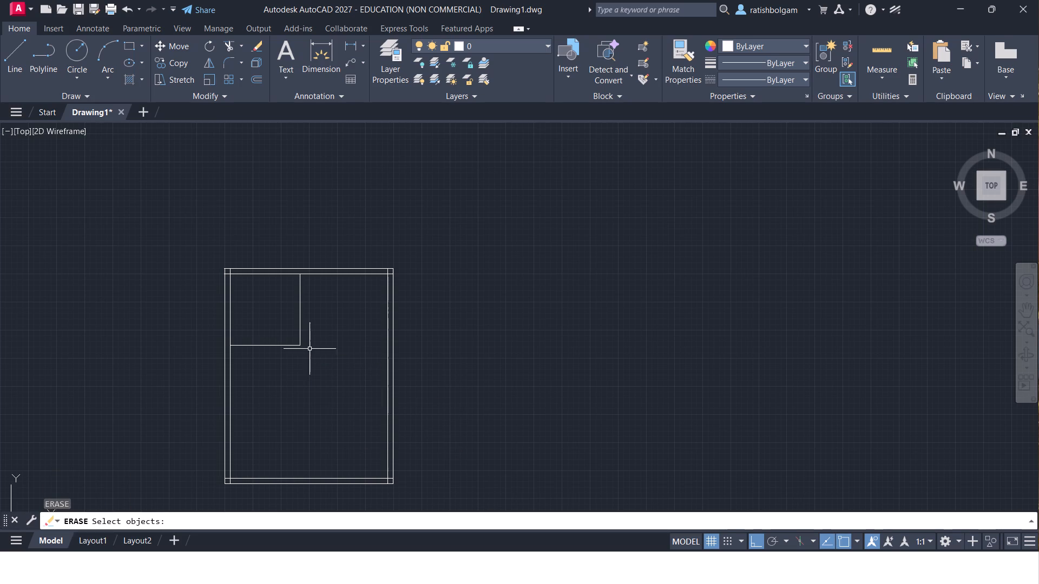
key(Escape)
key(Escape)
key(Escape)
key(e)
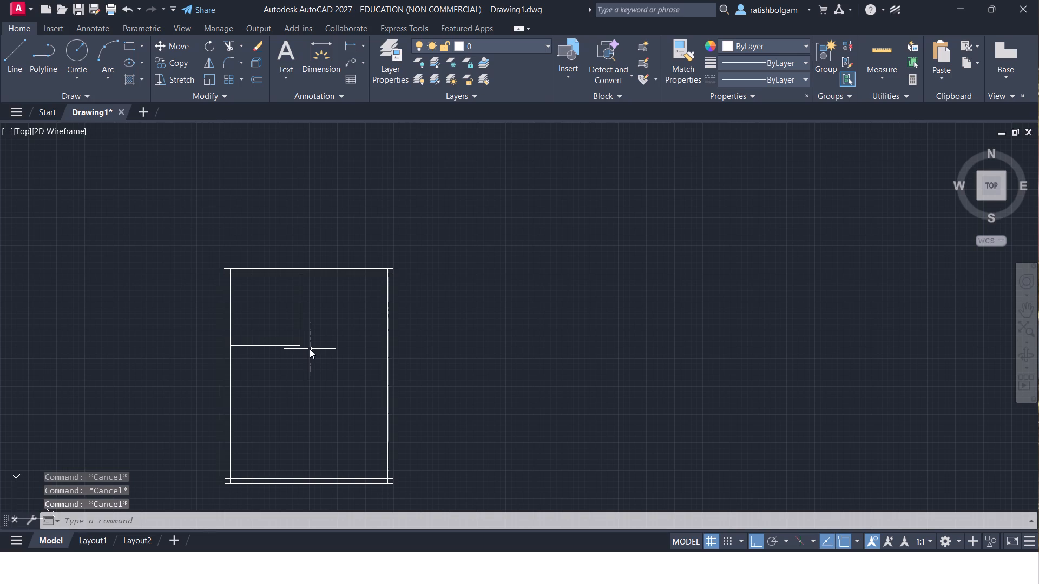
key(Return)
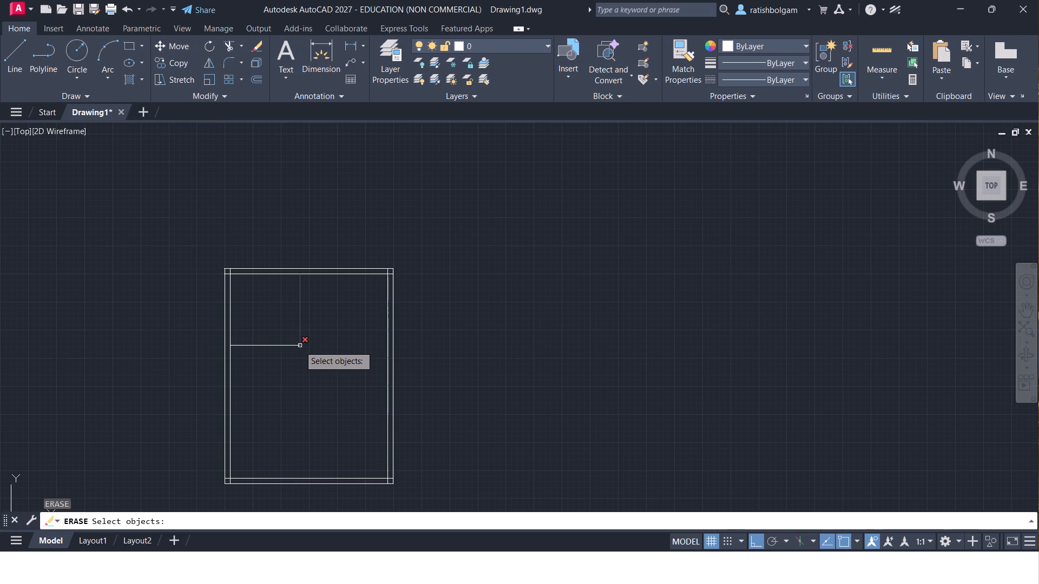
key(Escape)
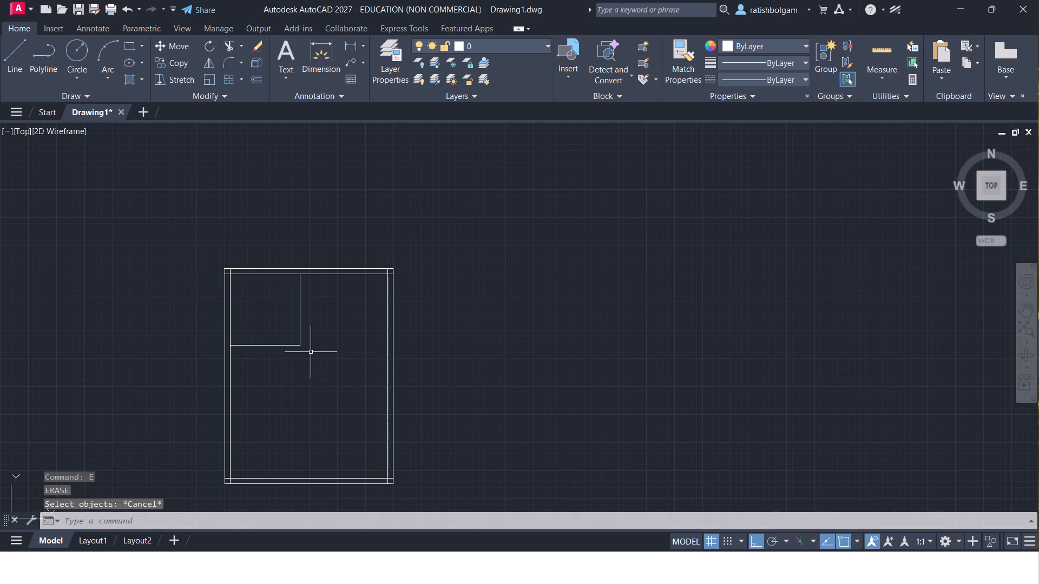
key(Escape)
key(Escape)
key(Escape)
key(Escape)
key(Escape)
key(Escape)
Extend the northwest room's horizontal south line east to the east wall's inner line.
text(ex)
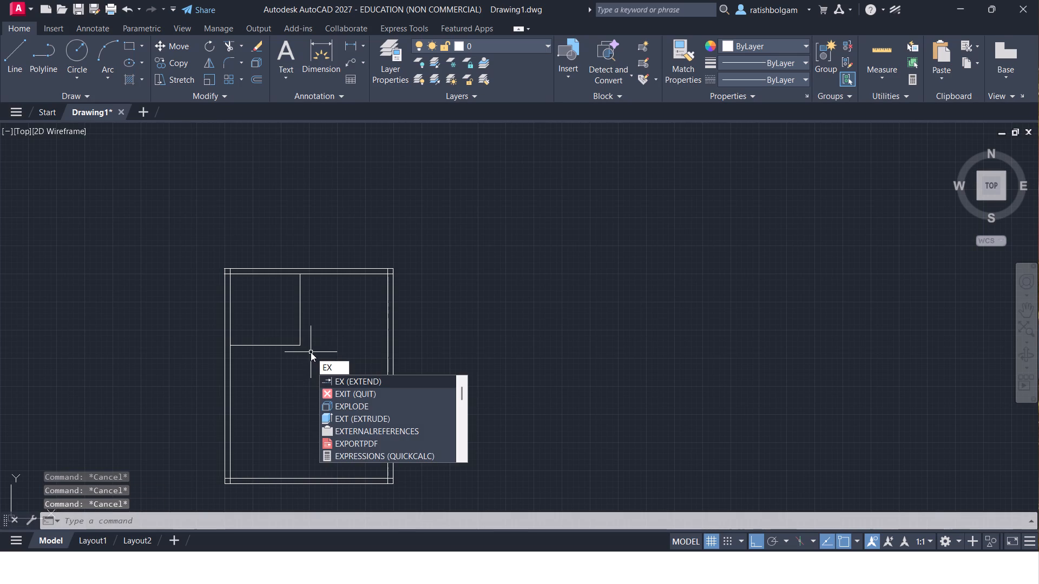
key(Return)
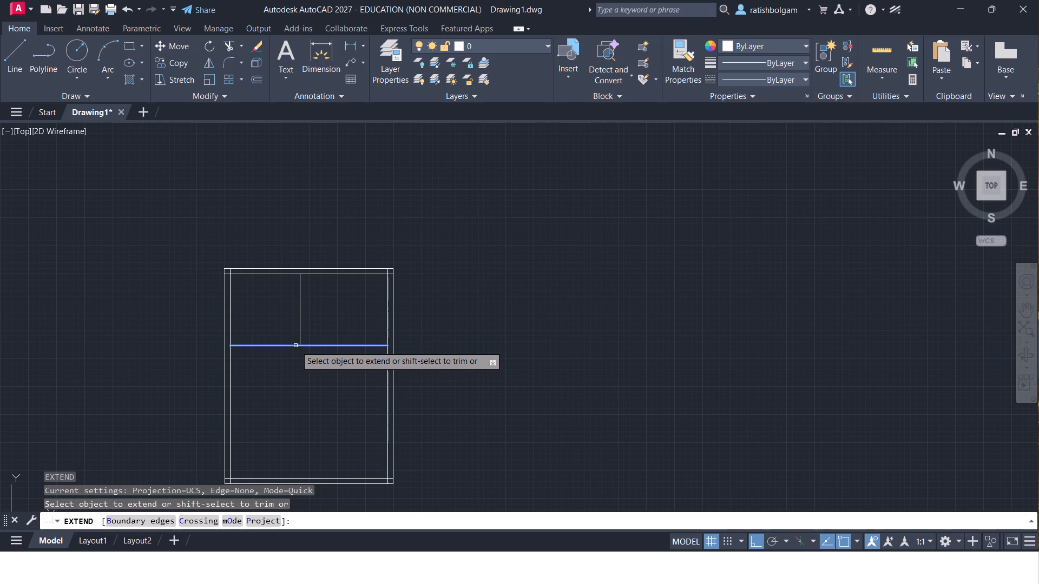
click(295, 346)
key(Escape)
key(Escape)
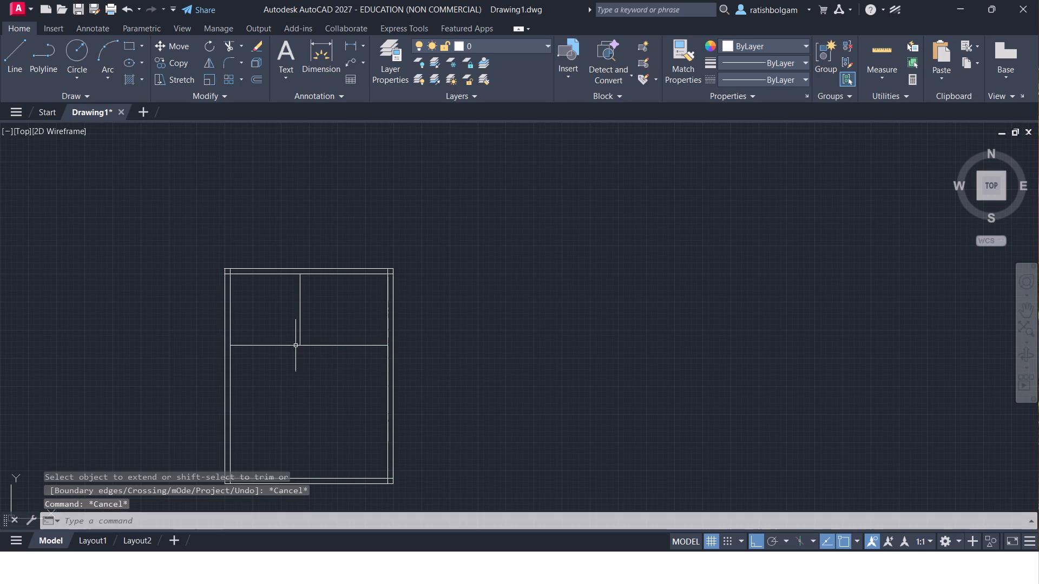
key(Escape)
key(Escape)
key(Escape)
key(Escape)
key(Escape)
key(Escape)
key(Escape)
key(Escape)
key(Escape)
key(Escape)
key(Escape)
key(Escape)
key(Escape)
key(Escape)
key(Escape)
key(Escape)
key(Escape)
key(Escape)
key(Escape)
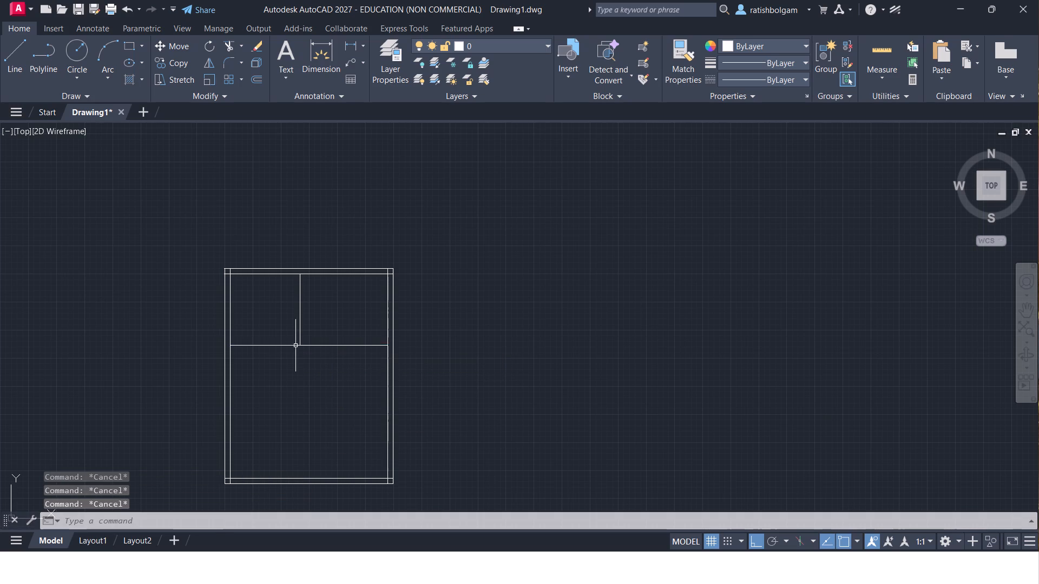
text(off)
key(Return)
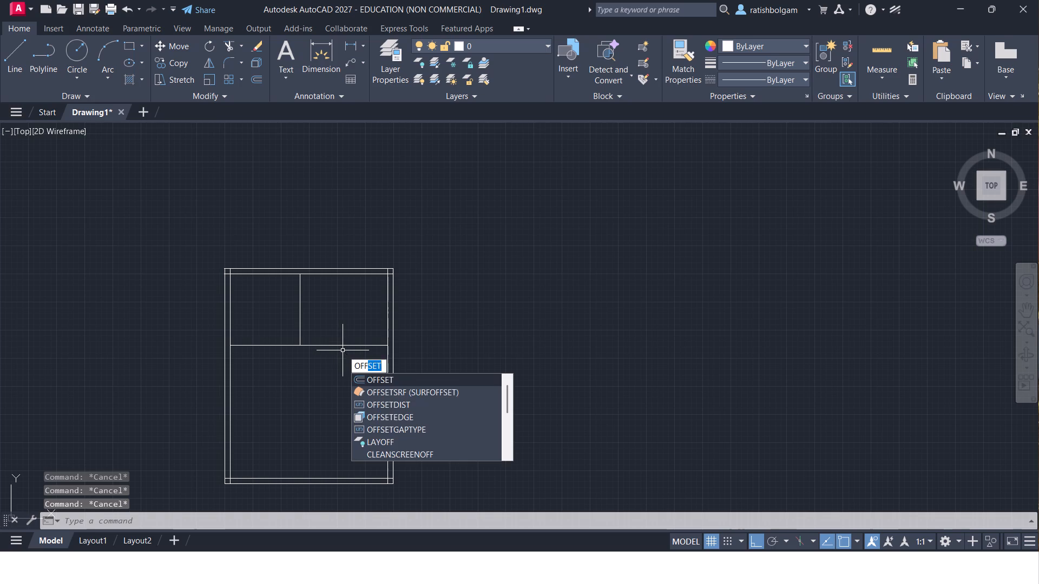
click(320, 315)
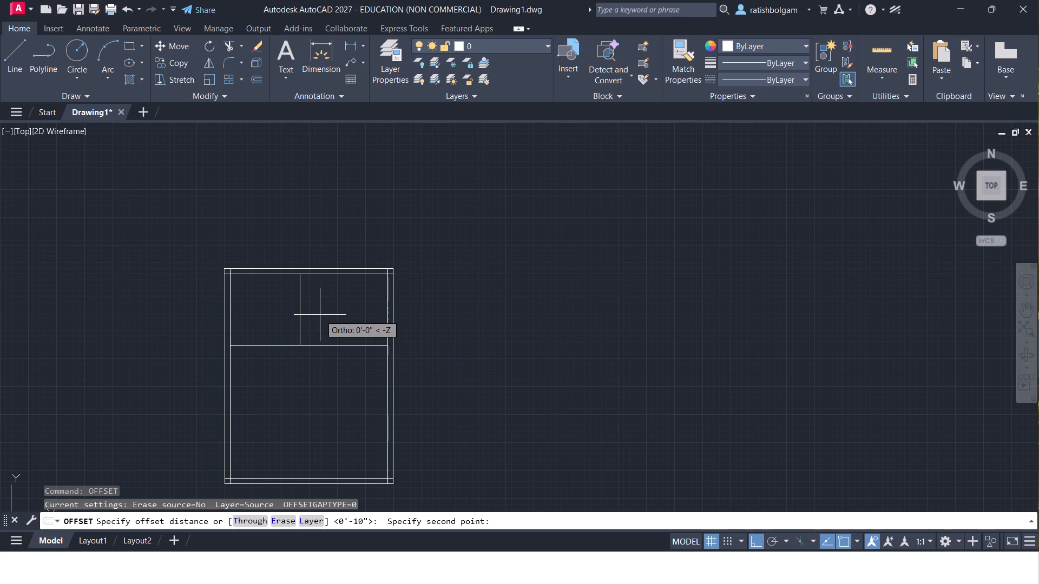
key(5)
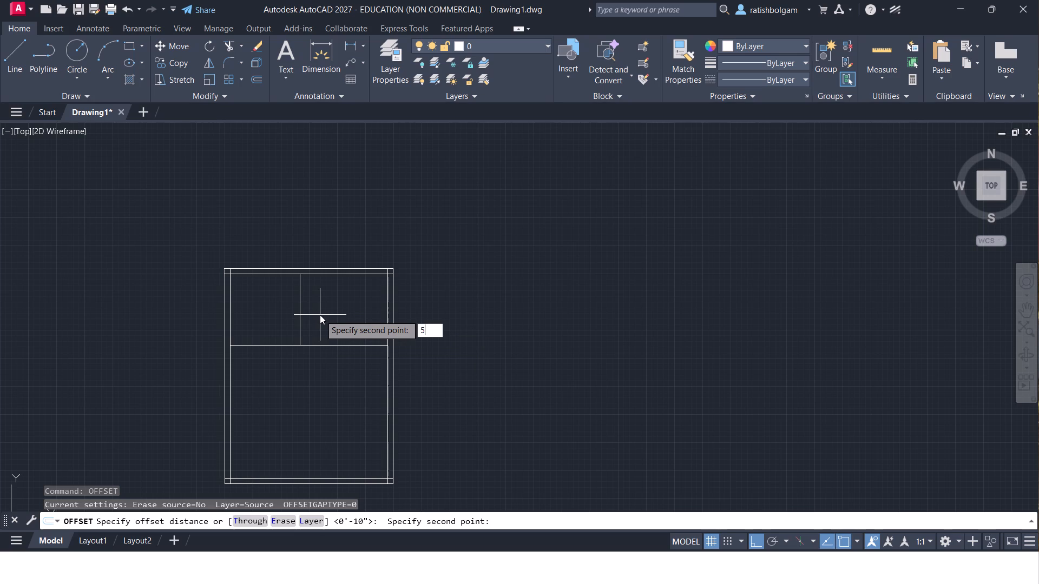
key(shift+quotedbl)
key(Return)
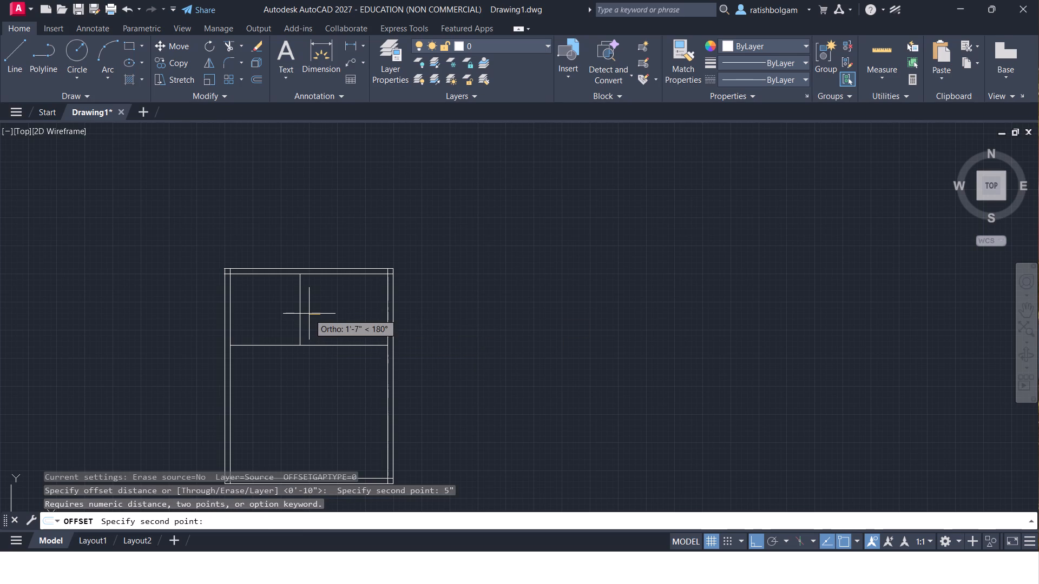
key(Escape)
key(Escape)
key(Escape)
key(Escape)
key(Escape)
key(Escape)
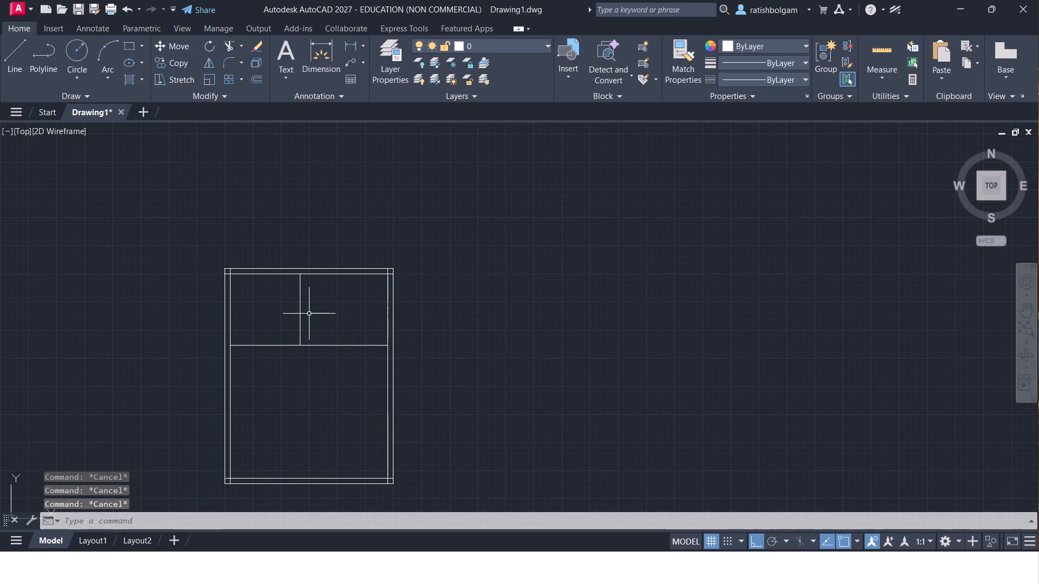
Offset the vertical partition line between the two north rooms 4" to the east.
text(off)
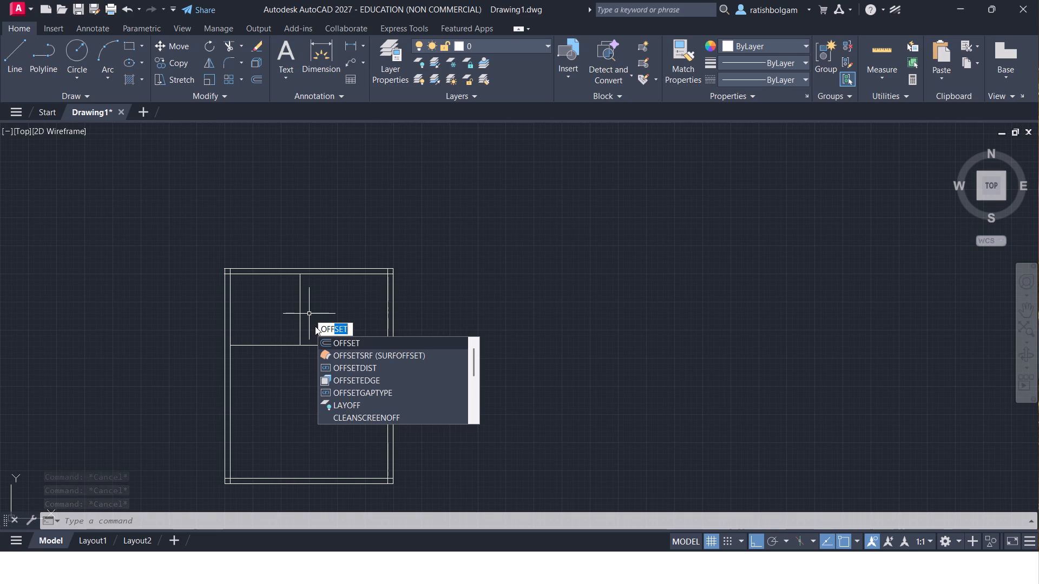
key(Return)
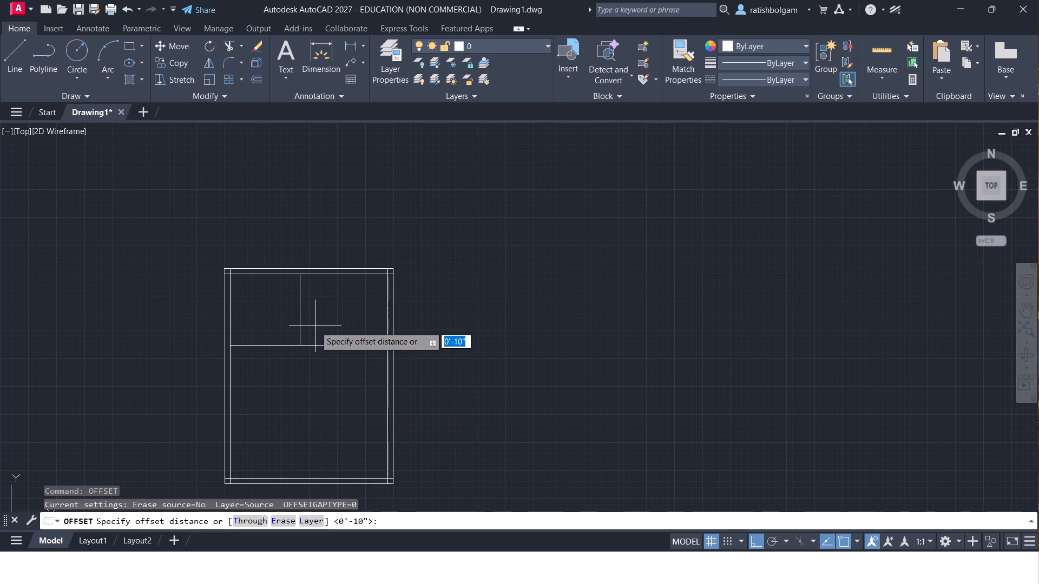
key(4)
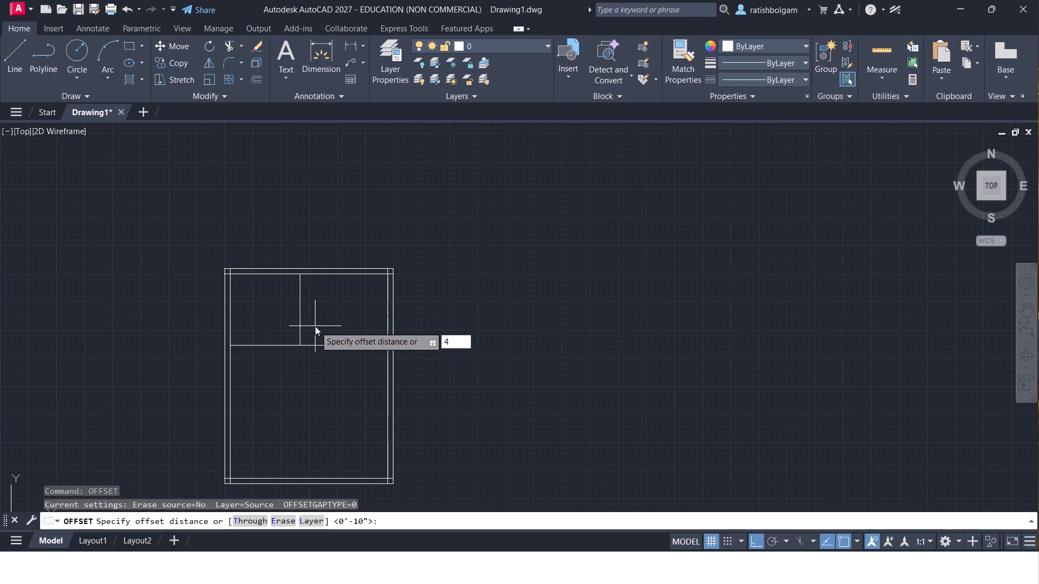
key(shift+quotedbl)
key(Return)
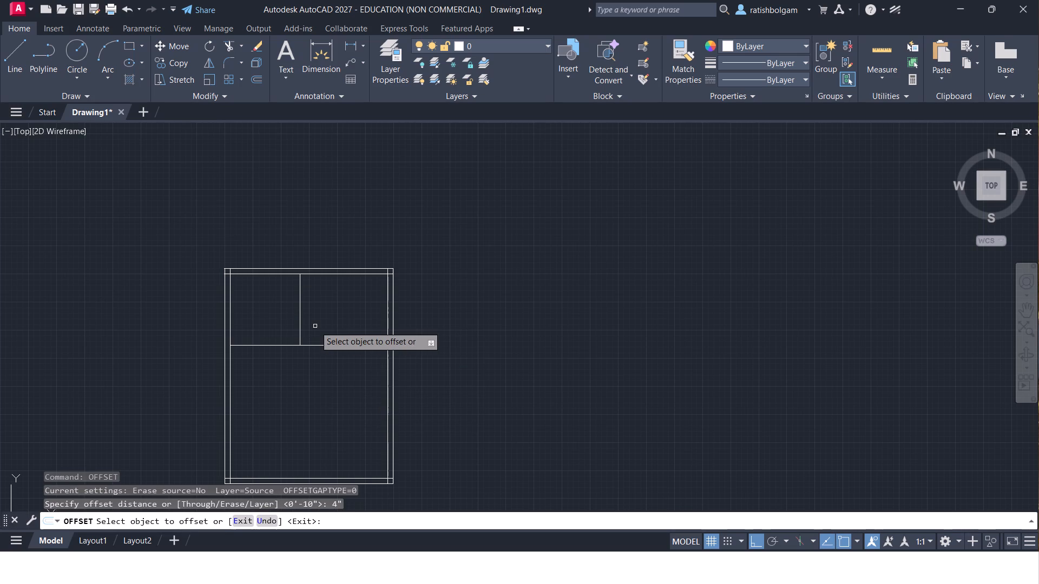
click(300, 313)
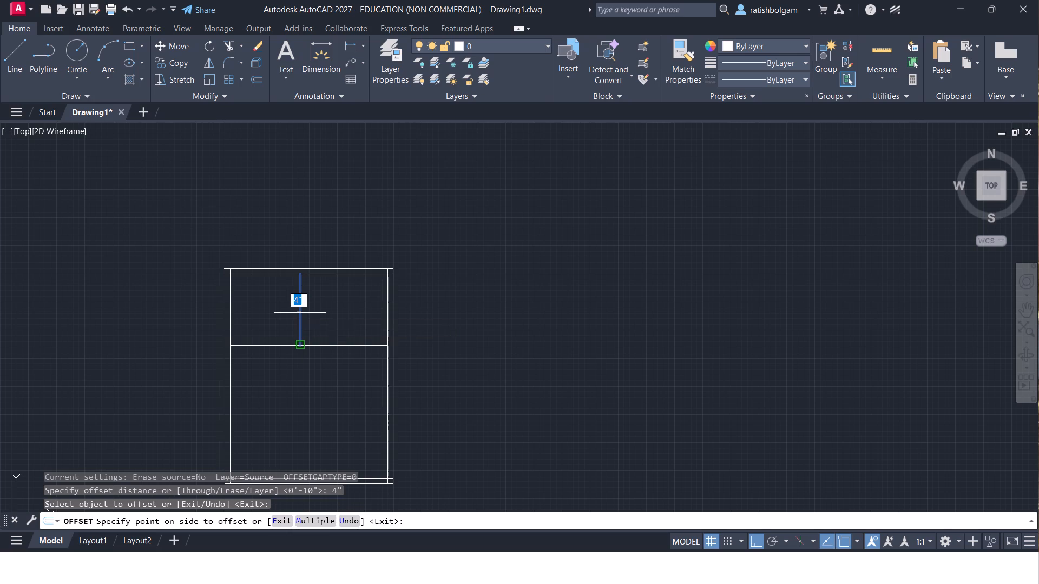
key(Return)
key(Return)
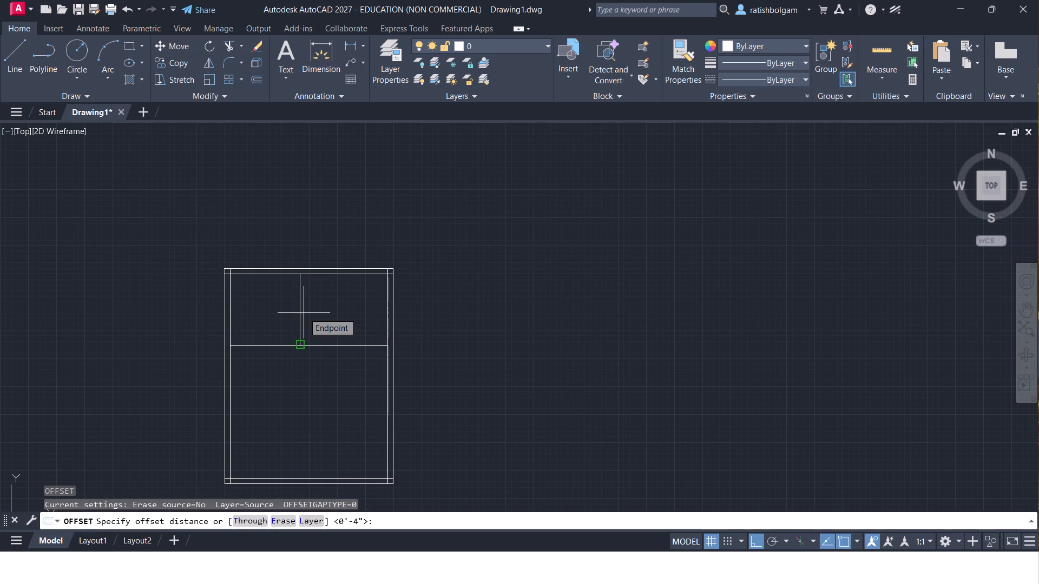
key(shift+Return)
key(Return)
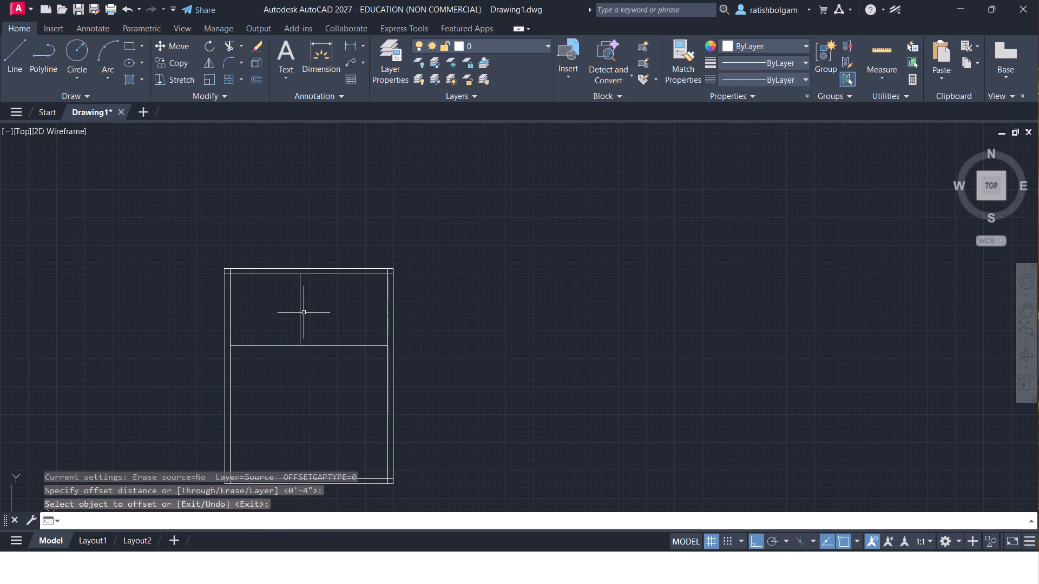
key(Return)
key(Return)
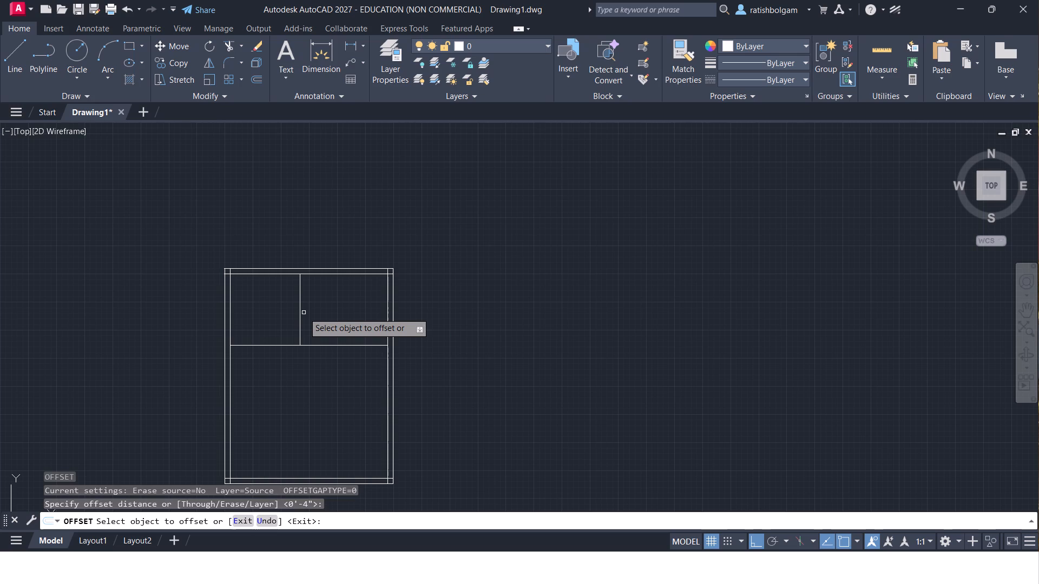
click(299, 314)
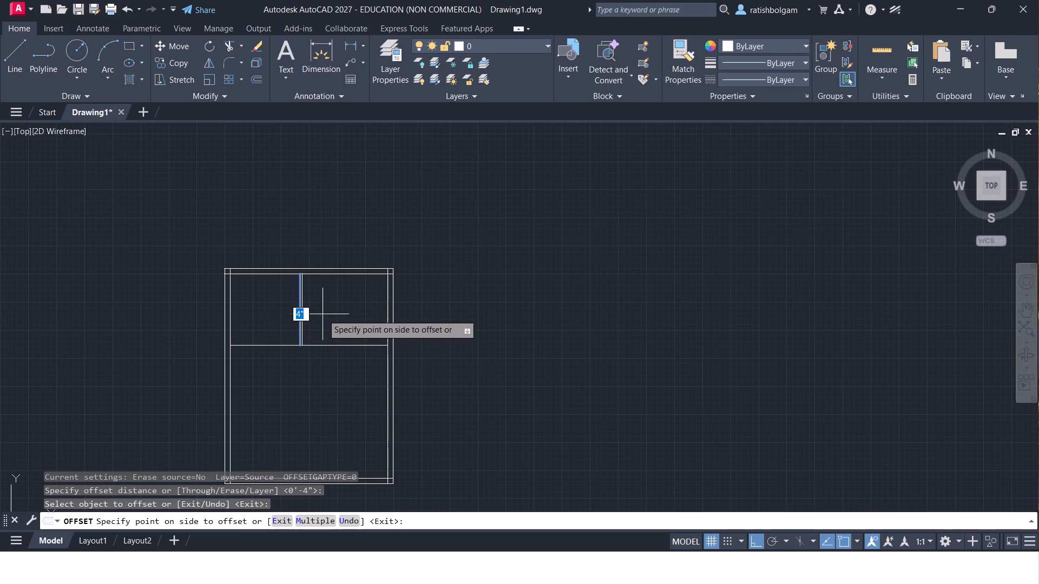
click(323, 314)
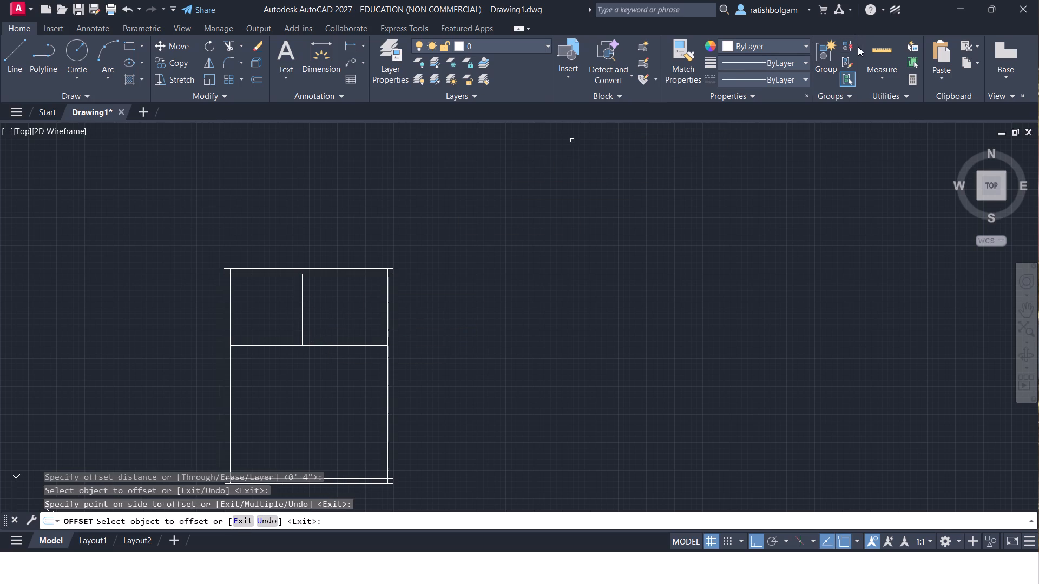
Quick-measure the northeast room and offset the vertical partition's east line 1" further east.
click(873, 45)
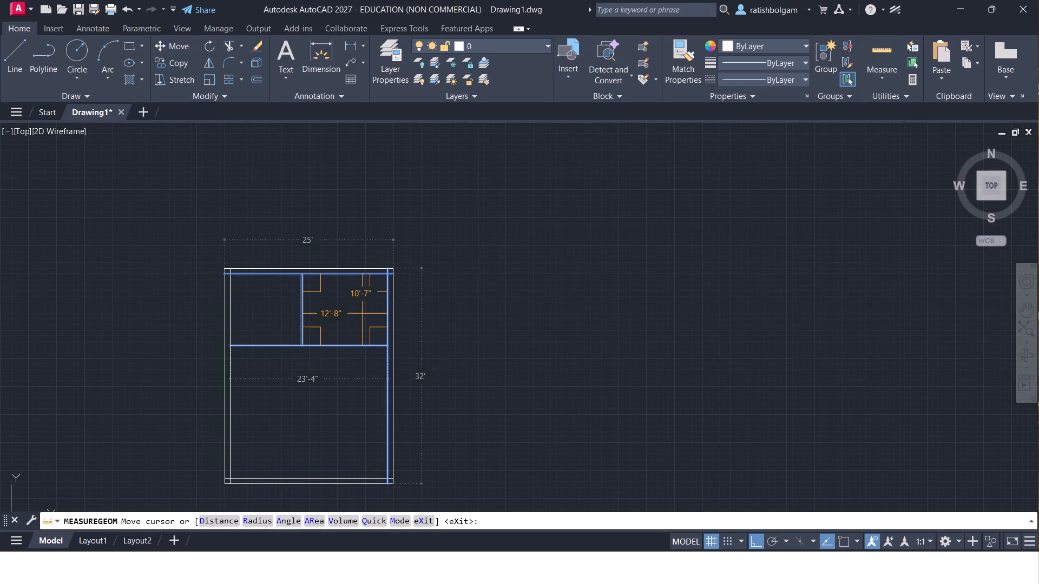
ctrl+scroll(362, 314, up, 3)
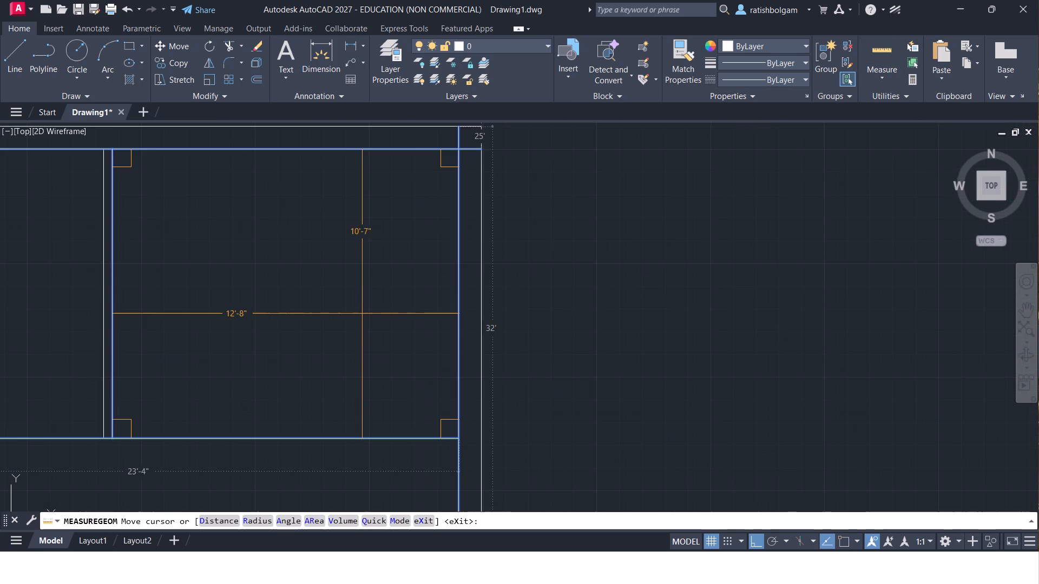
ctrl+scroll(362, 314, down, 3)
key(Escape)
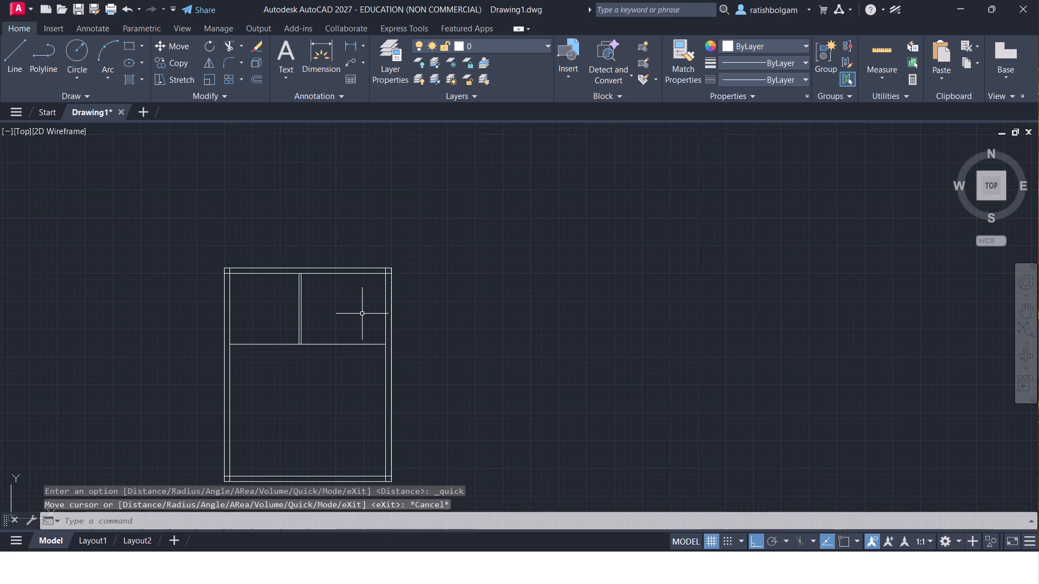
key(o)
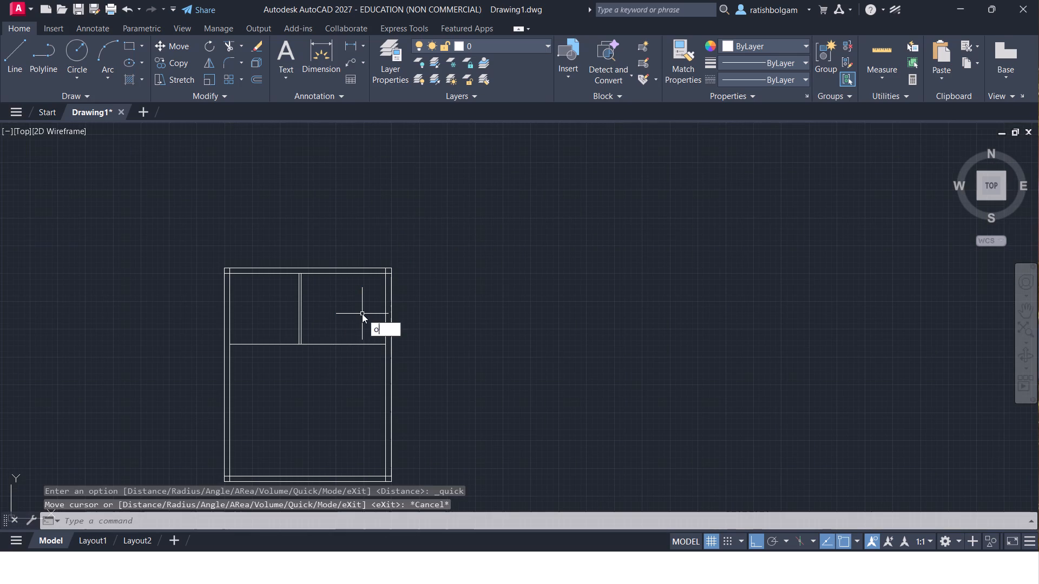
key(Return)
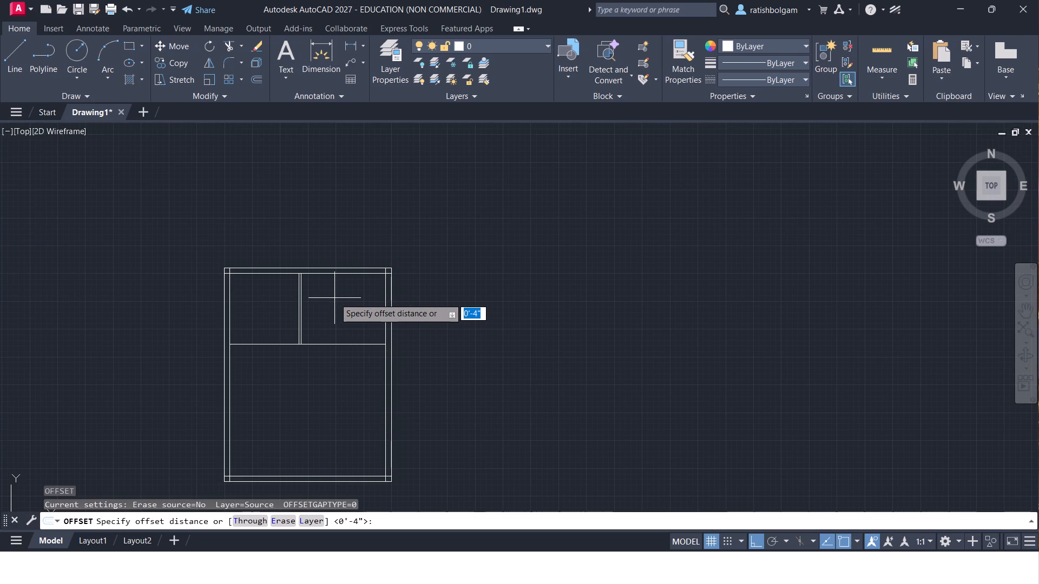
key(1)
key(shift+quotedbl)
key(Return)
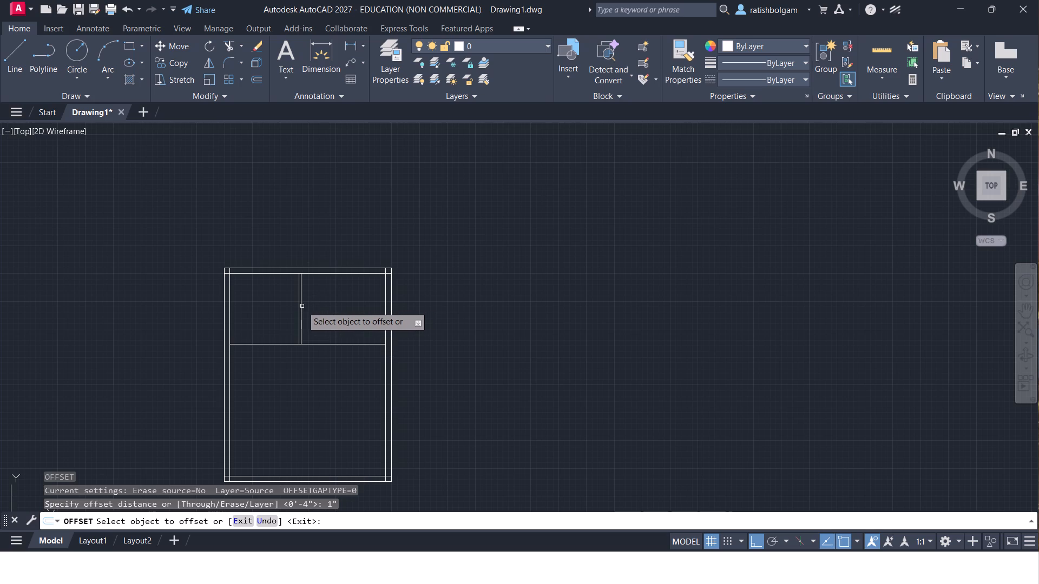
ctrl+scroll(301, 305, up, 5)
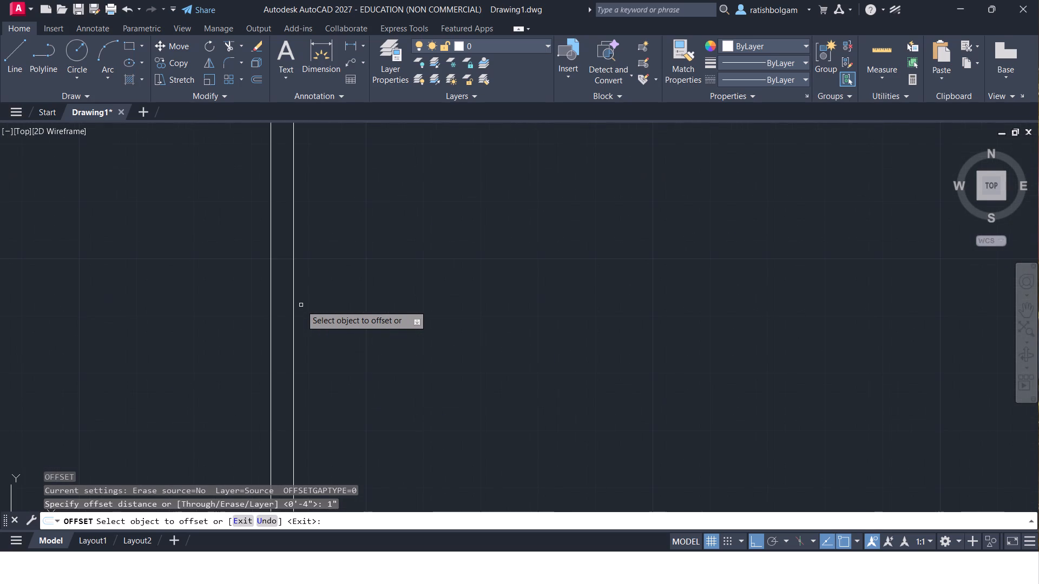
click(293, 305)
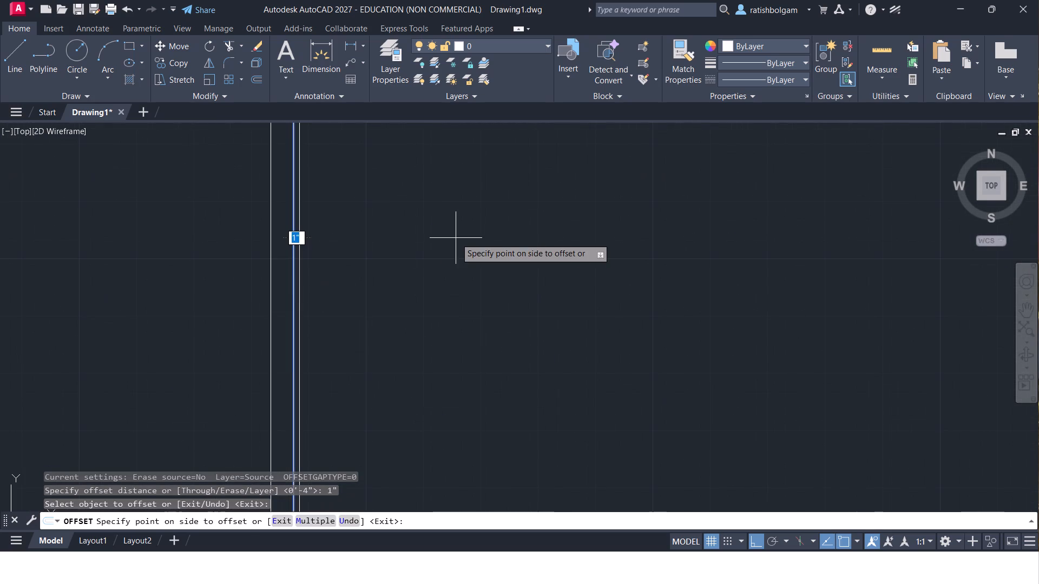
click(452, 235)
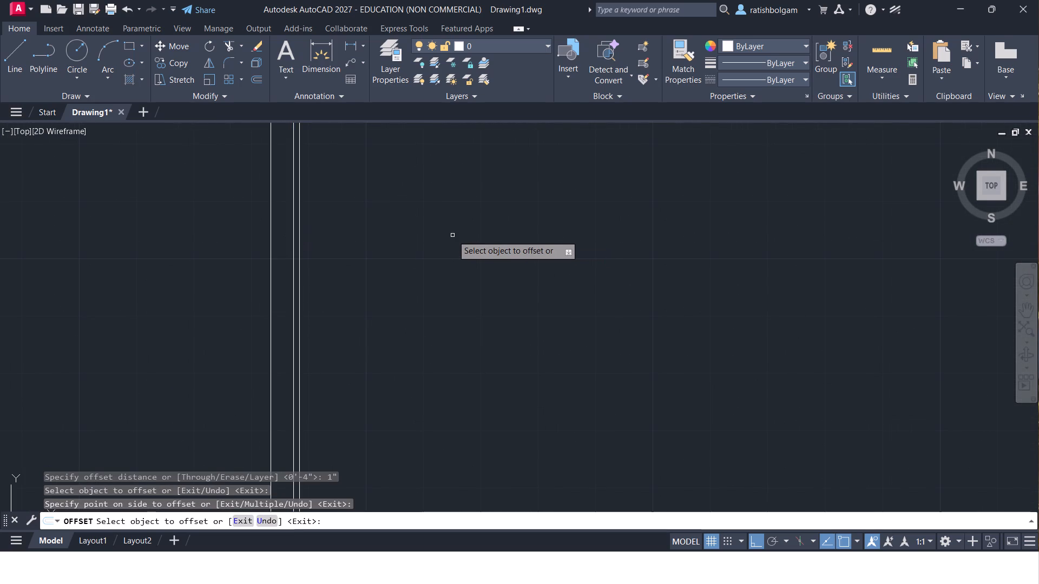
key(Escape)
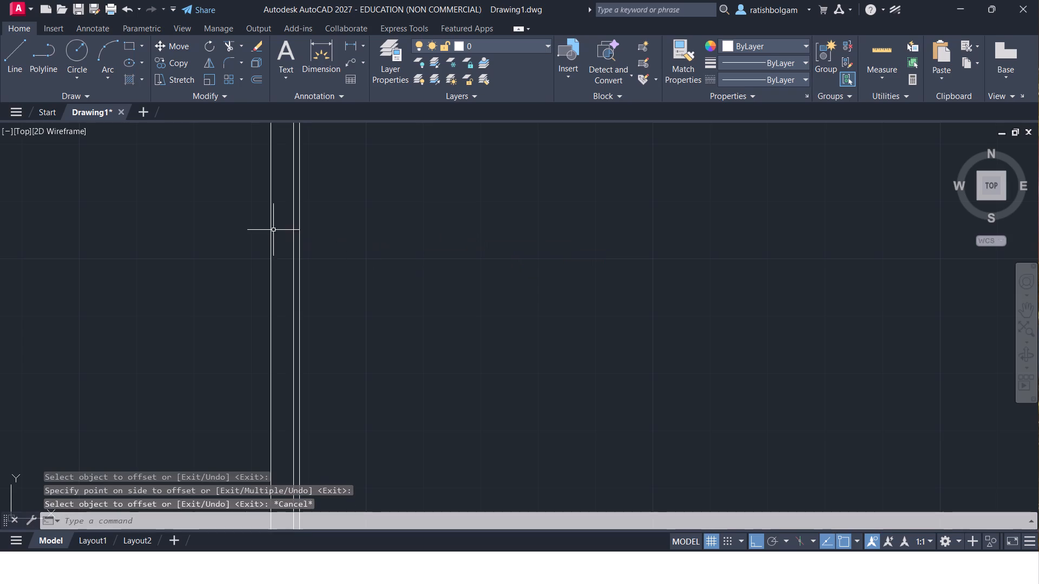
Erase the middle of the vertical partition's three lines.
double_click(292, 231)
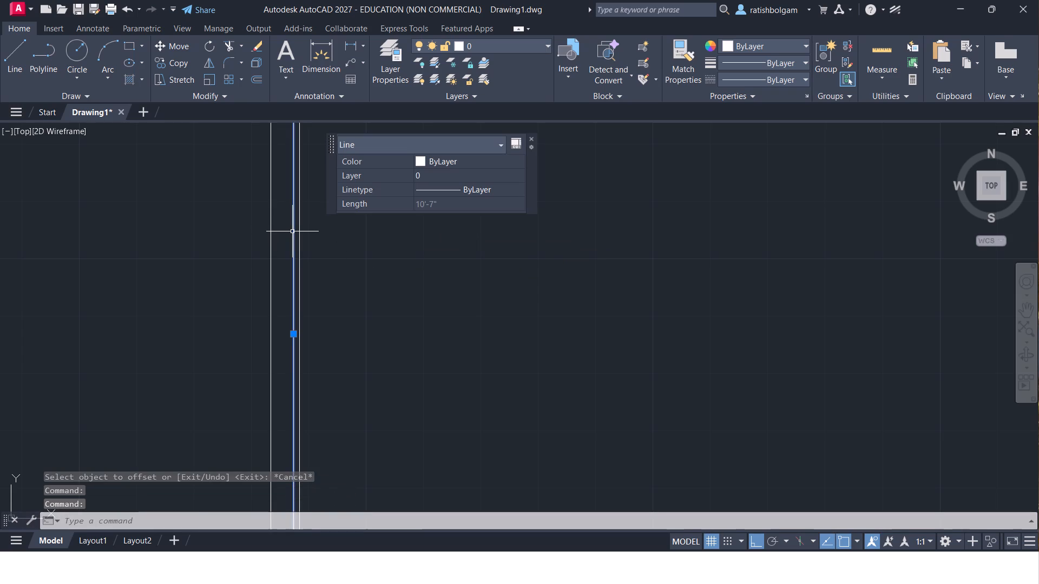
key(Home)
key(Delete)
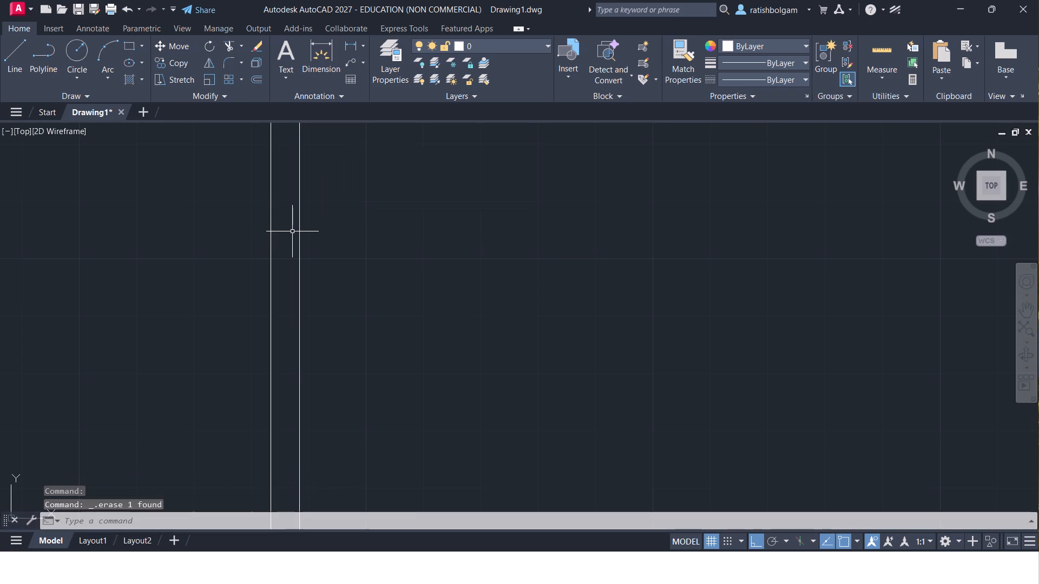
Offset the horizontal line along the north rooms' south side 5" to the south.
ctrl+scroll(292, 231, down, 4)
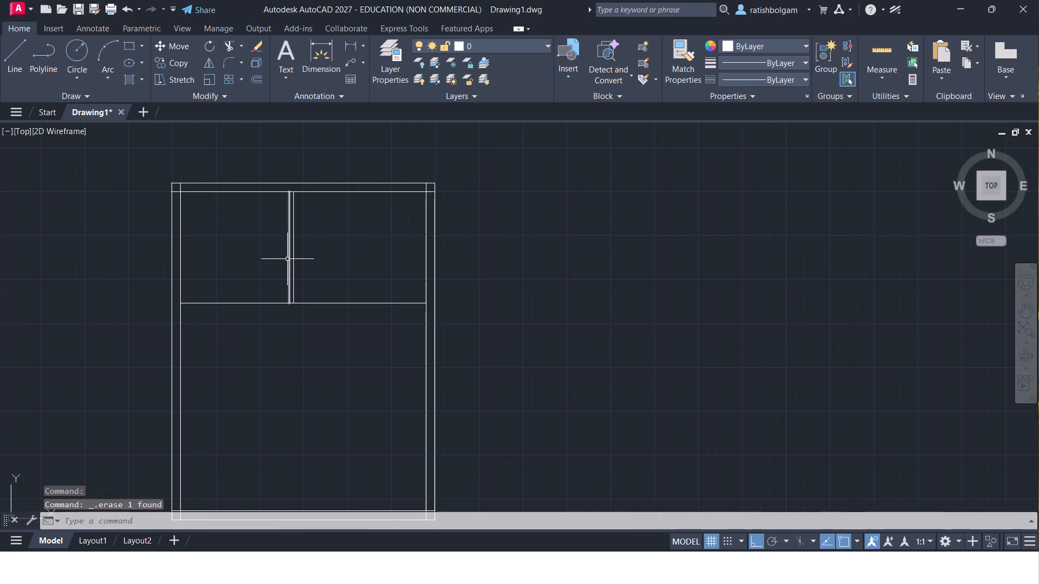
key(o)
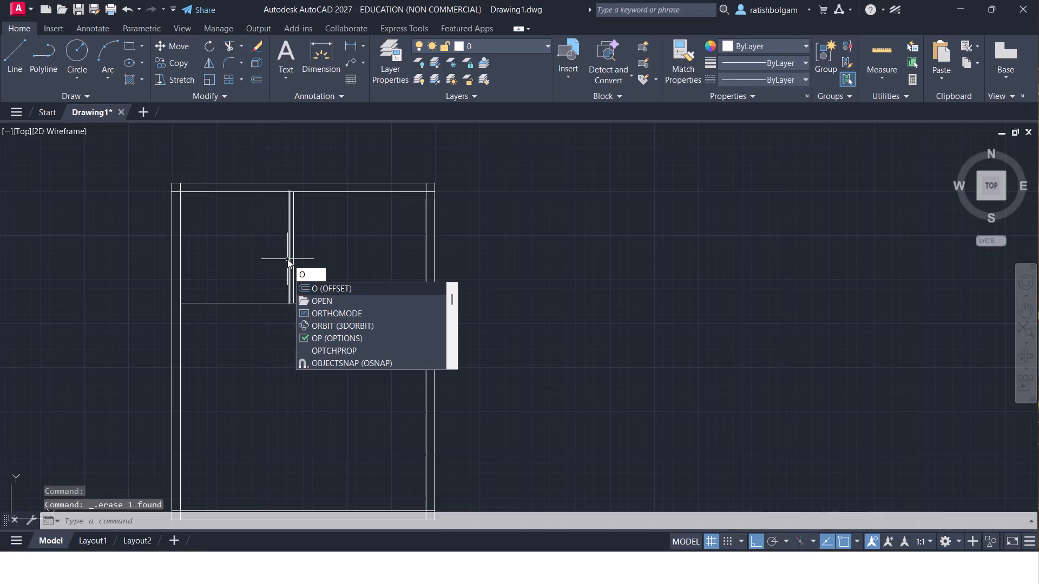
text(ff)
key(Return)
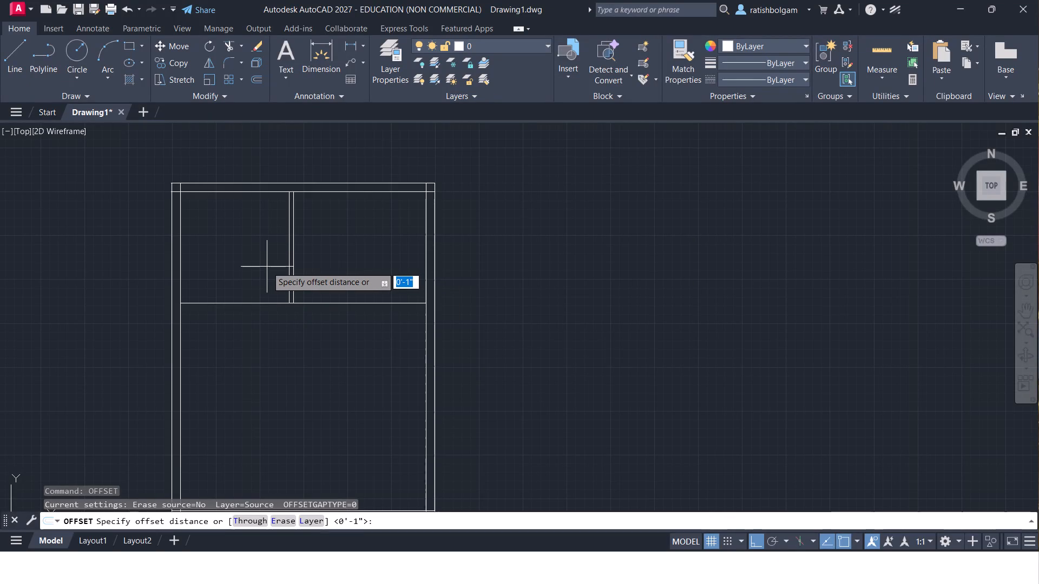
key(5)
key(shift+quotedbl)
key(Return)
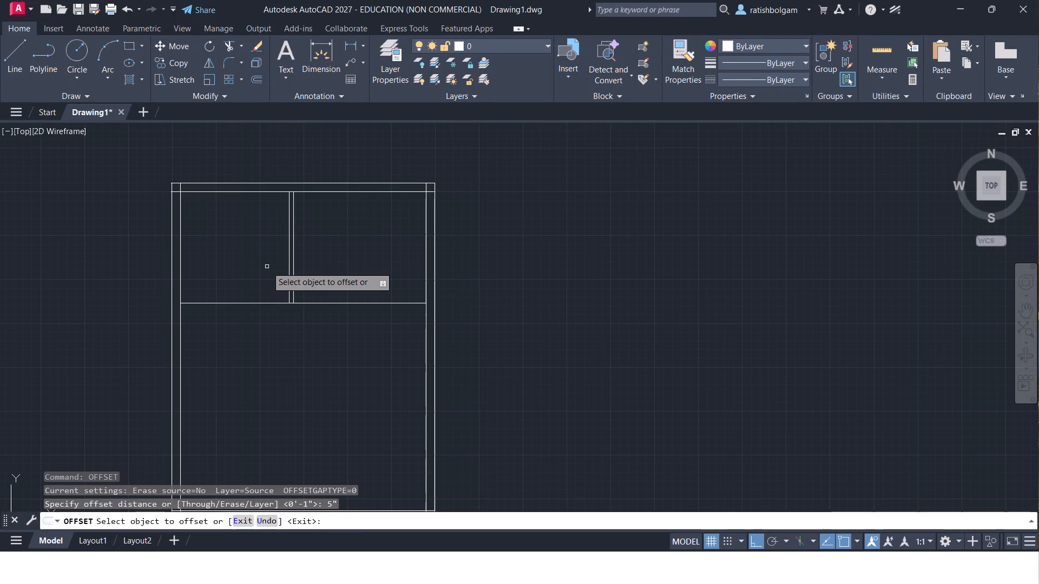
click(248, 302)
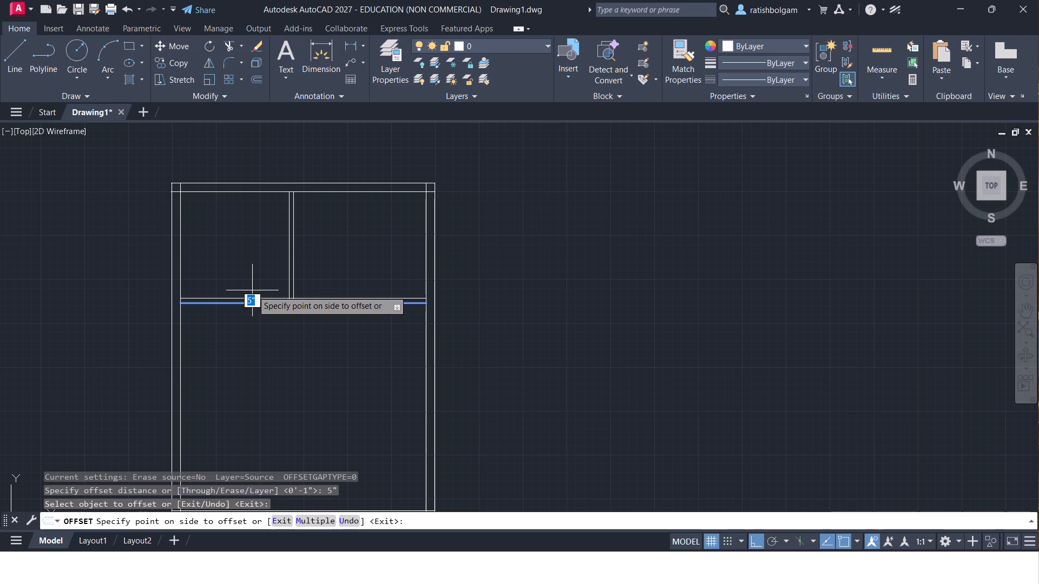
click(251, 318)
key(Escape)
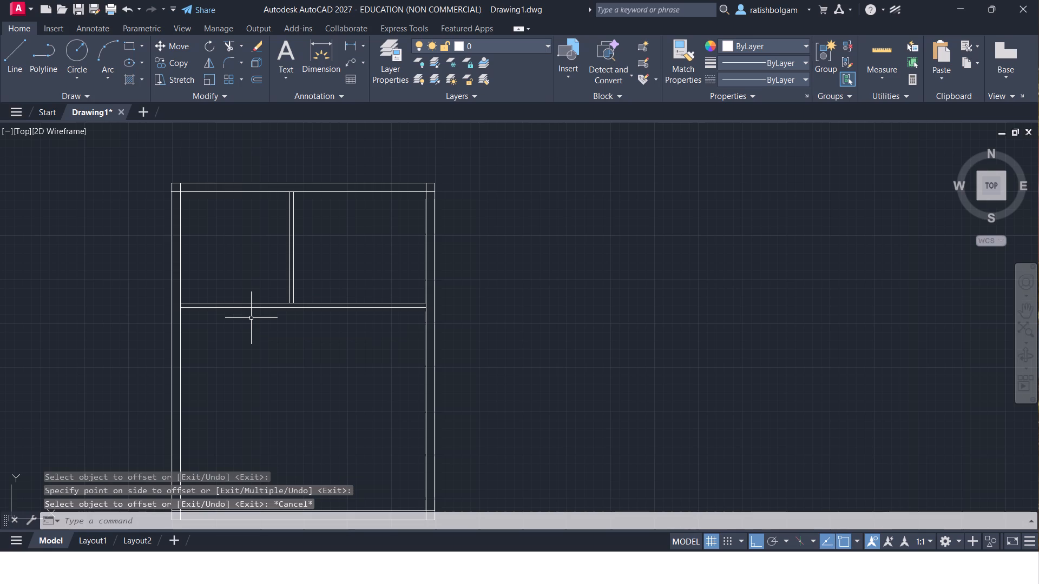
Draw connected lines from the horizontal partition's southwest corner: 6'6" south, 8'11" east, and about 8'2" north across the partition.
key(l)
key(Return)
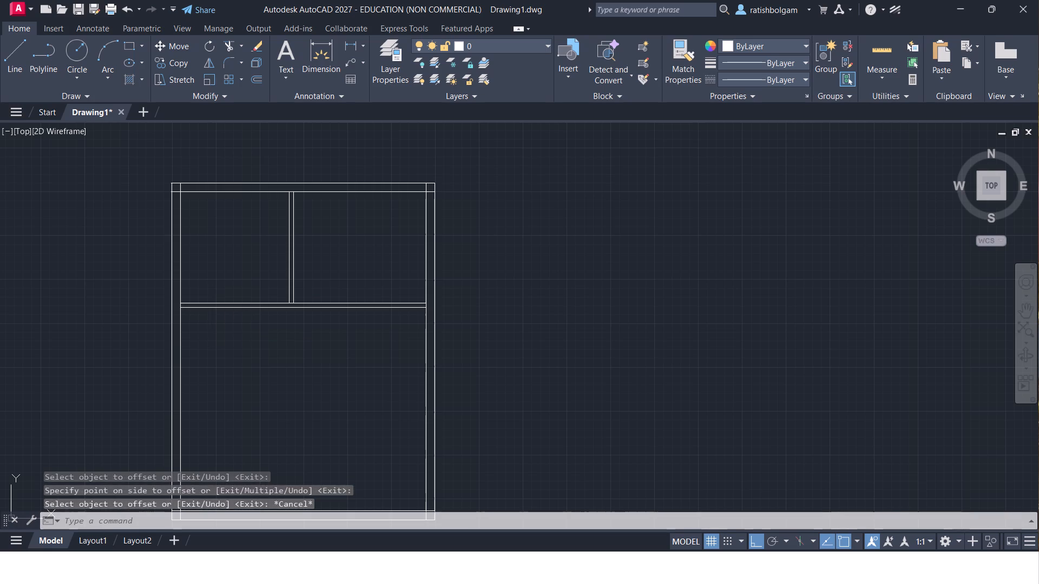
click(182, 308)
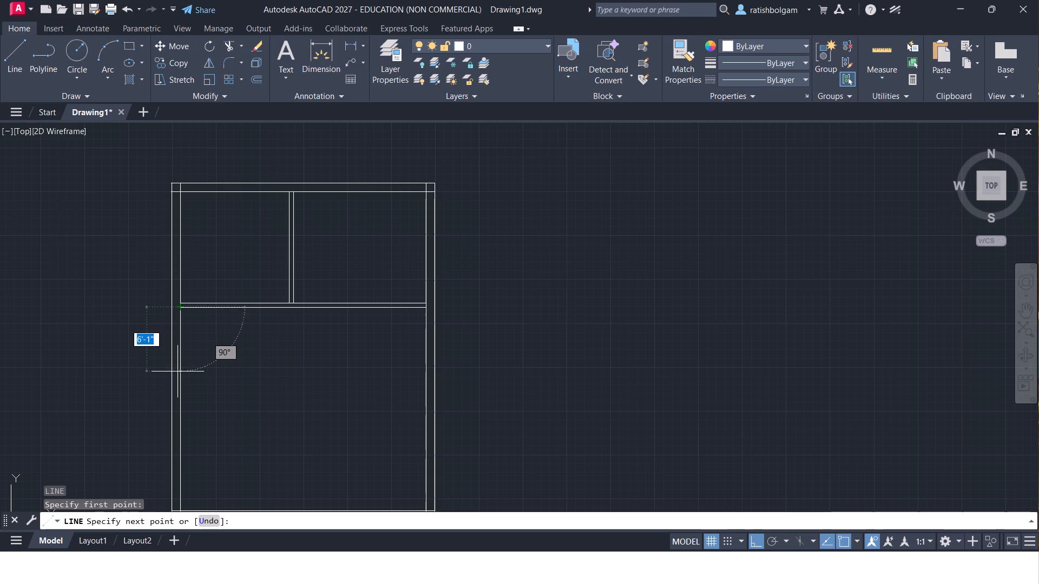
key(6)
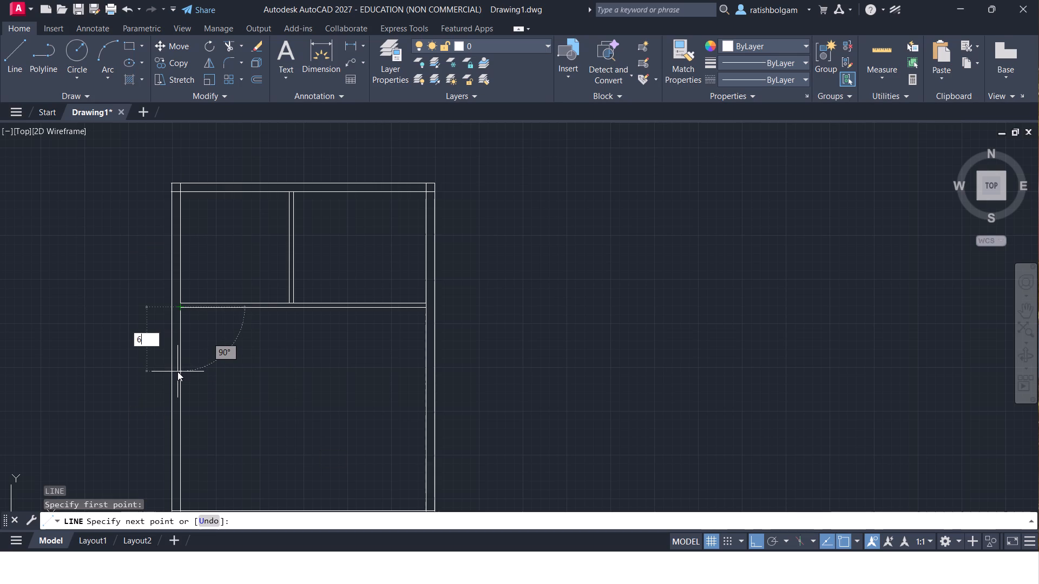
text('6)
key(shift+quotedbl)
key(Return)
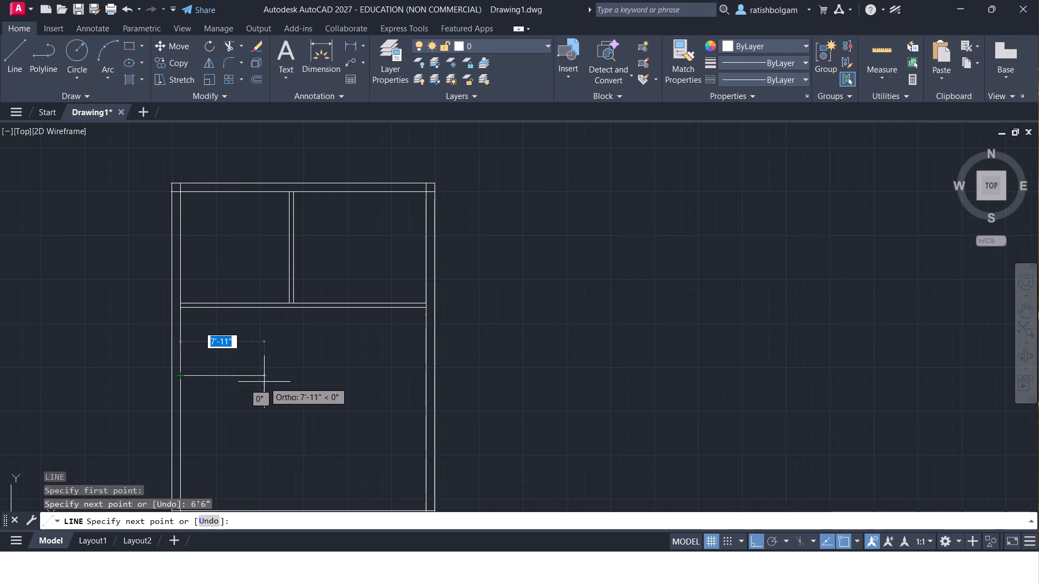
key(8)
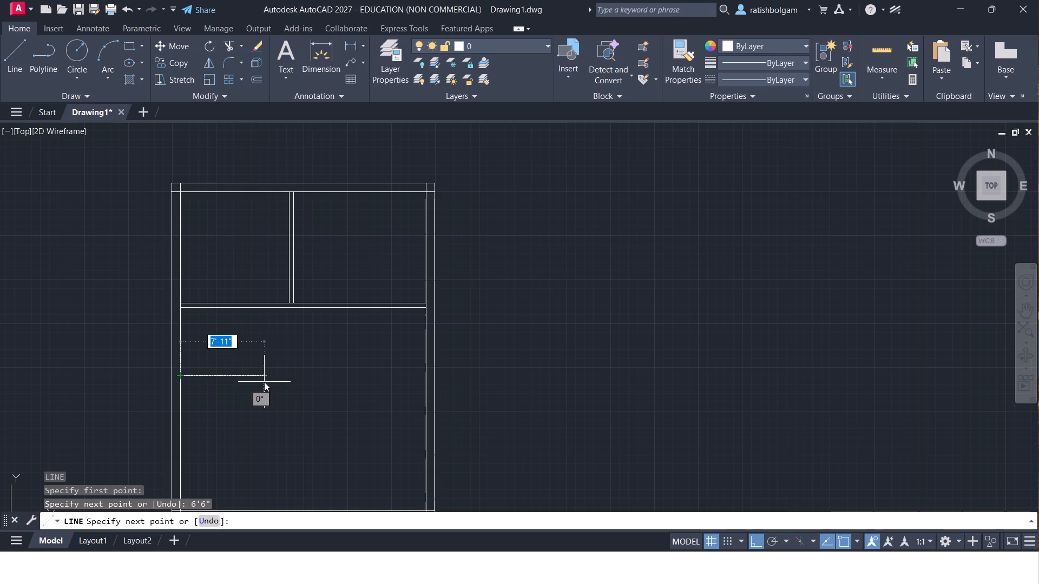
key(apostrophe)
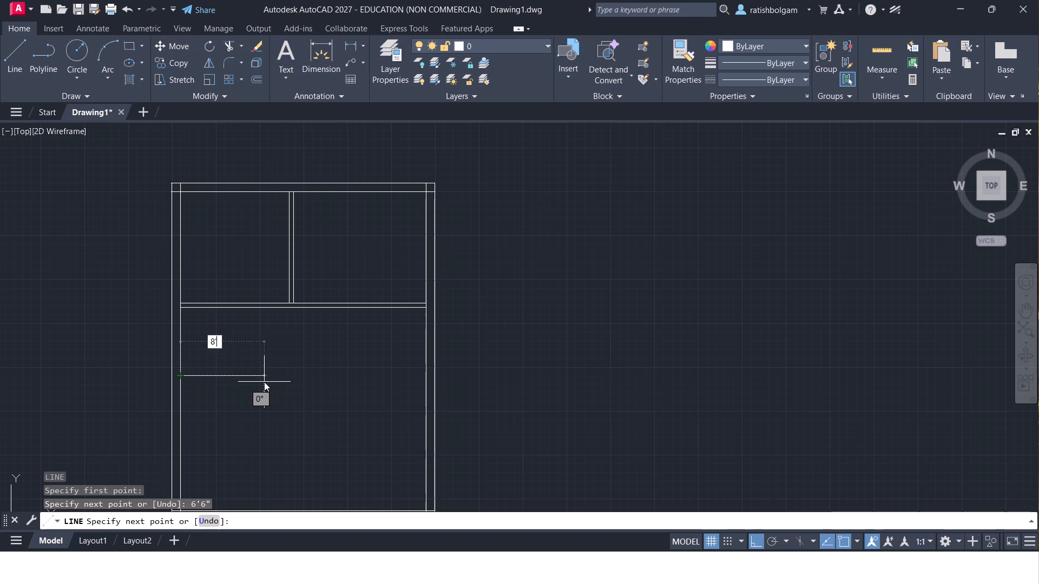
text(11)
key(shift+quotedbl)
key(Return)
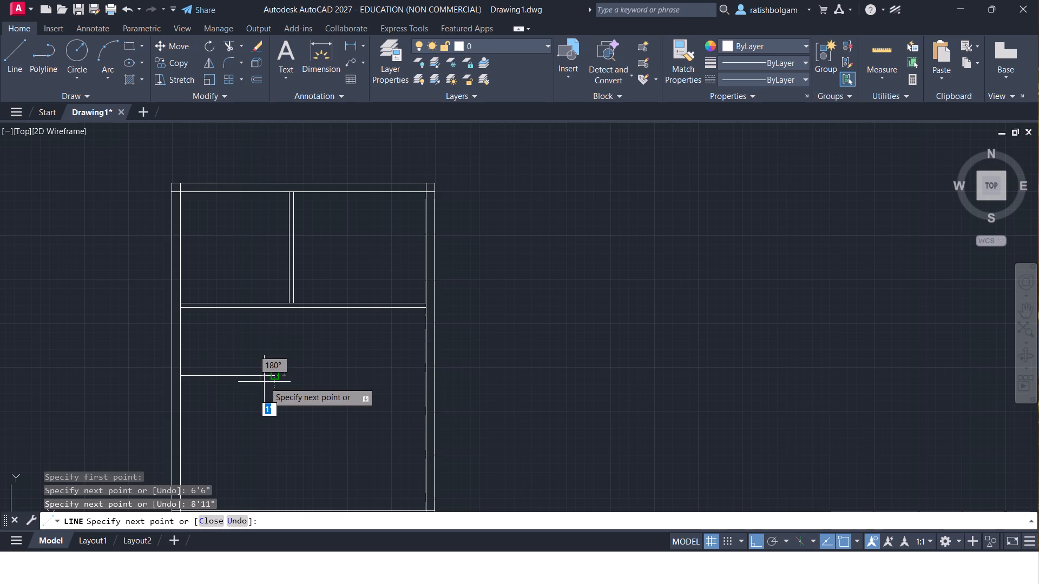
click(276, 290)
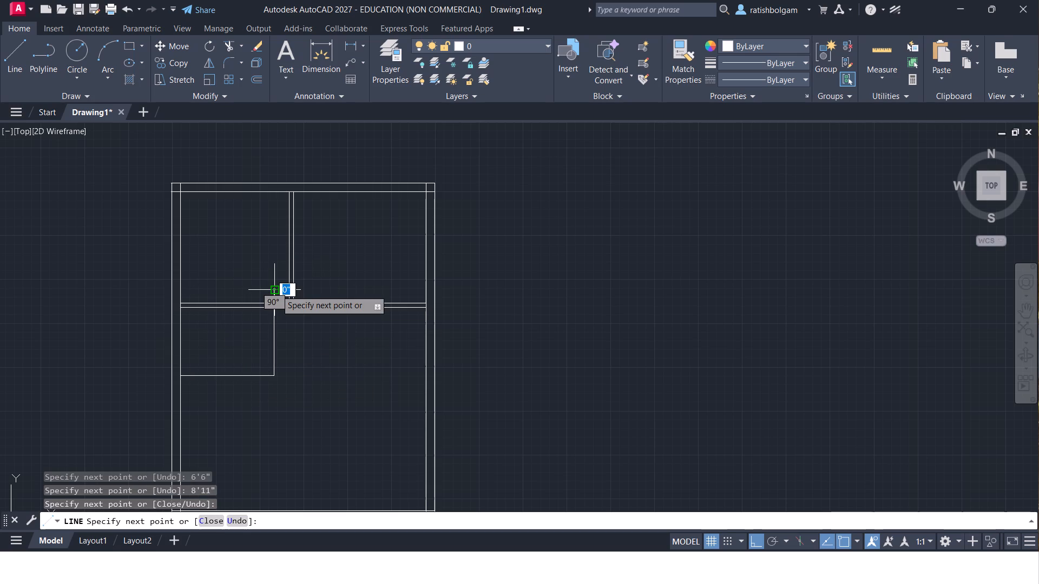
key(Escape)
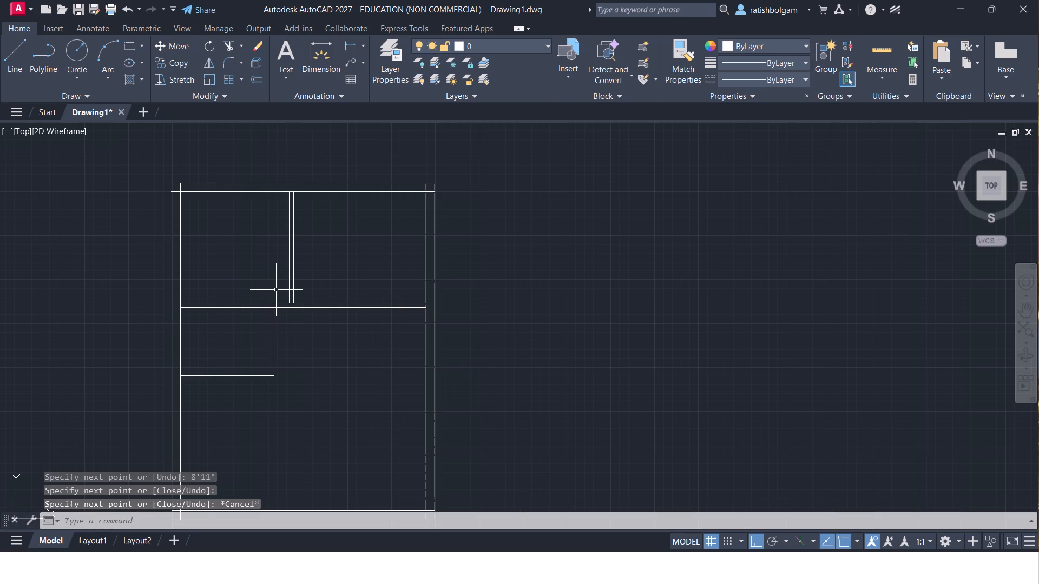
Trim the west room's new vertical line back to the south line of the horizontal partition.
text(tr)
key(Return)
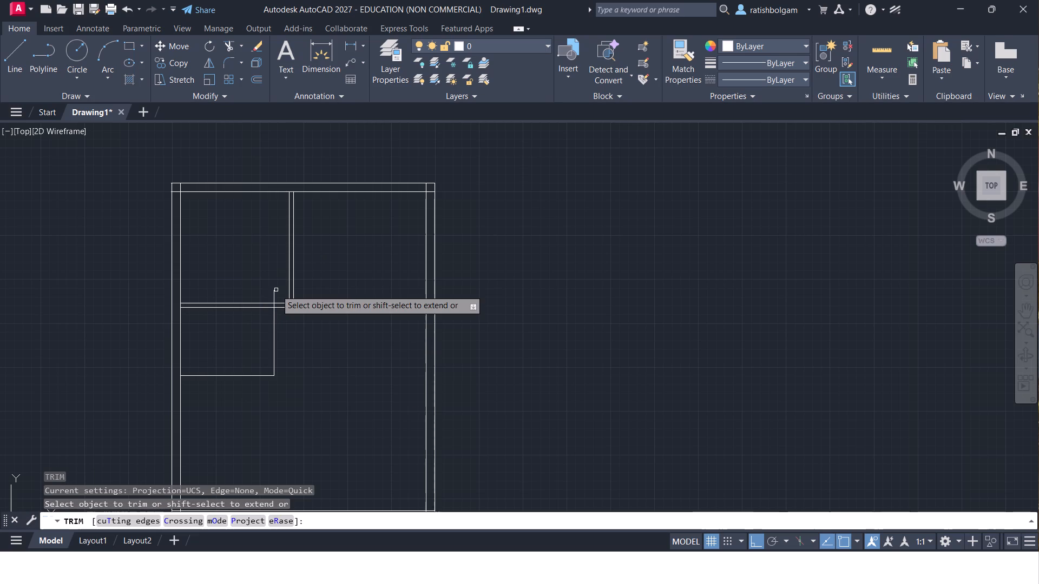
click(276, 290)
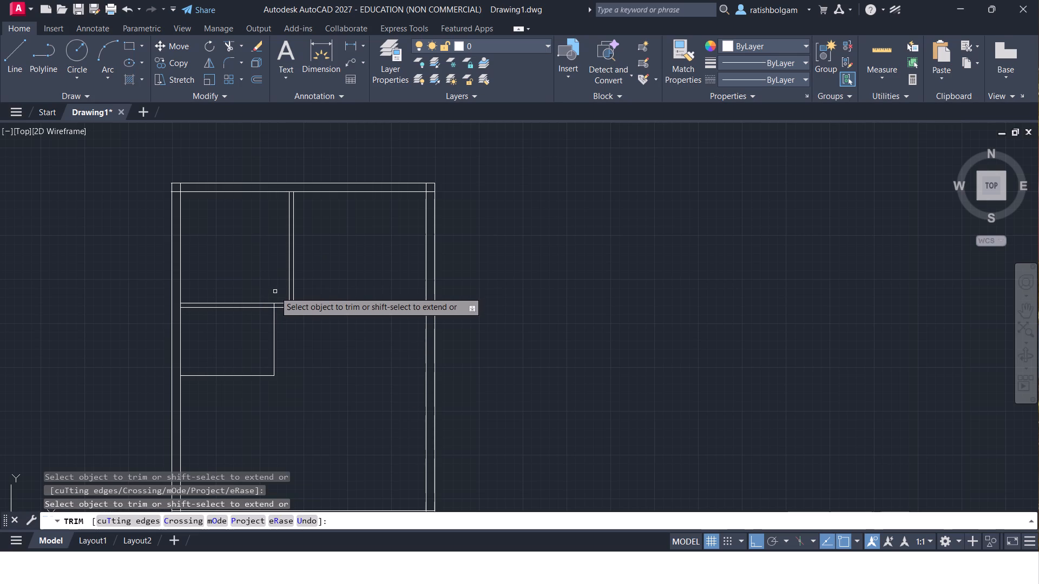
ctrl+scroll(275, 293, up, 3)
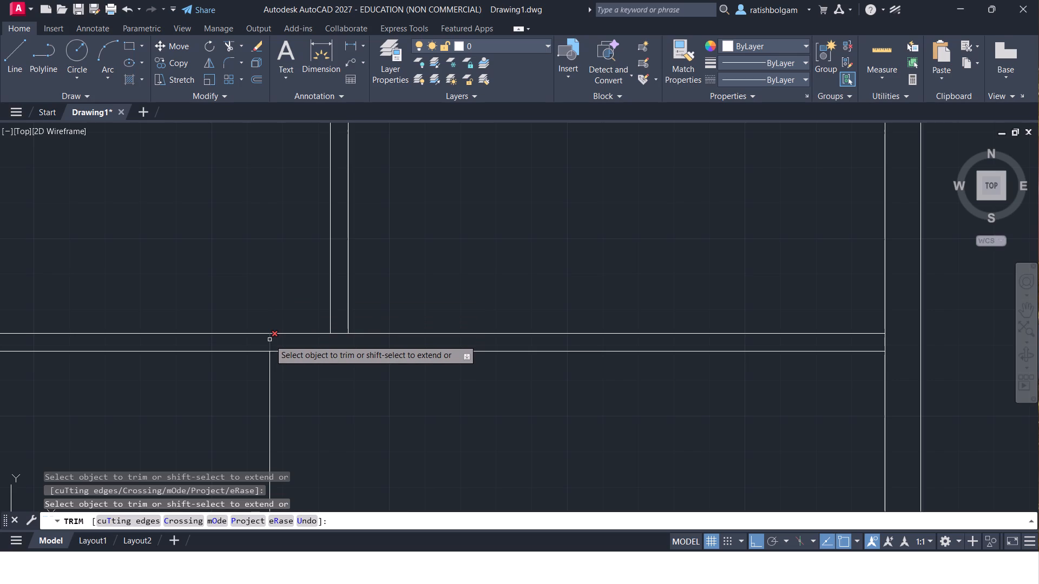
click(269, 340)
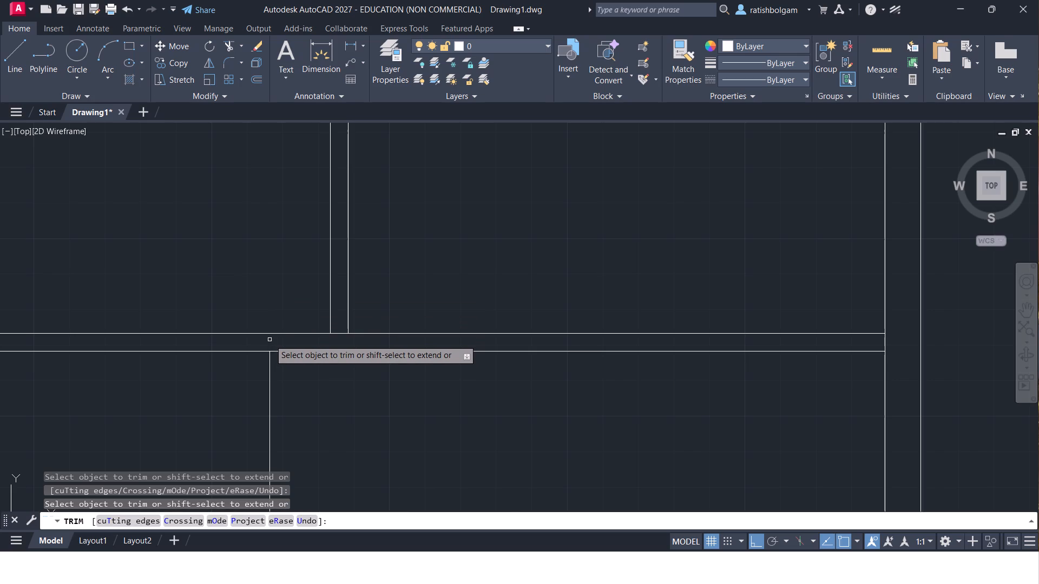
ctrl+scroll(269, 340, down, 3)
right_click(269, 340)
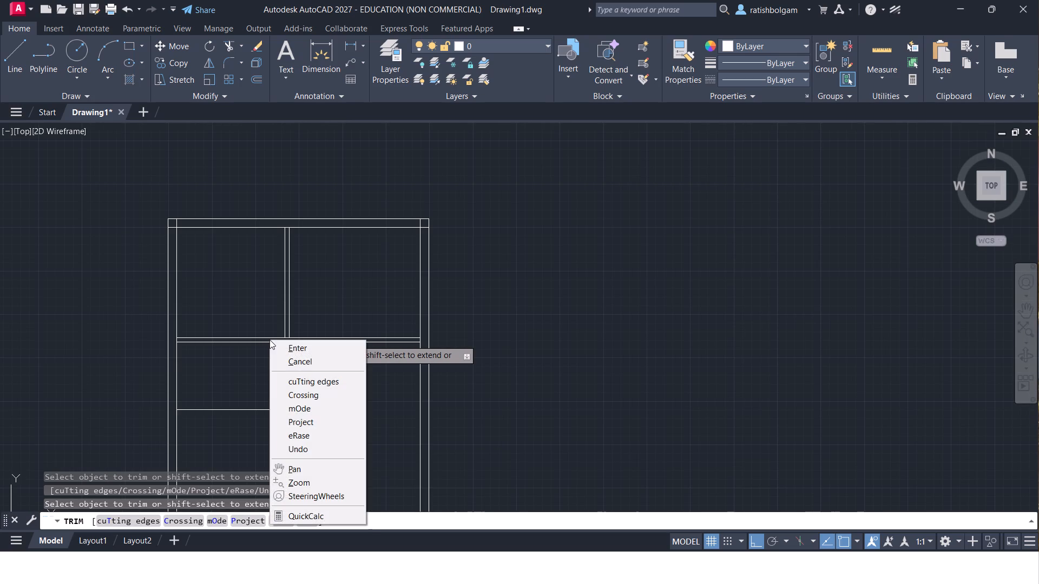
key(Escape)
key(Escape)
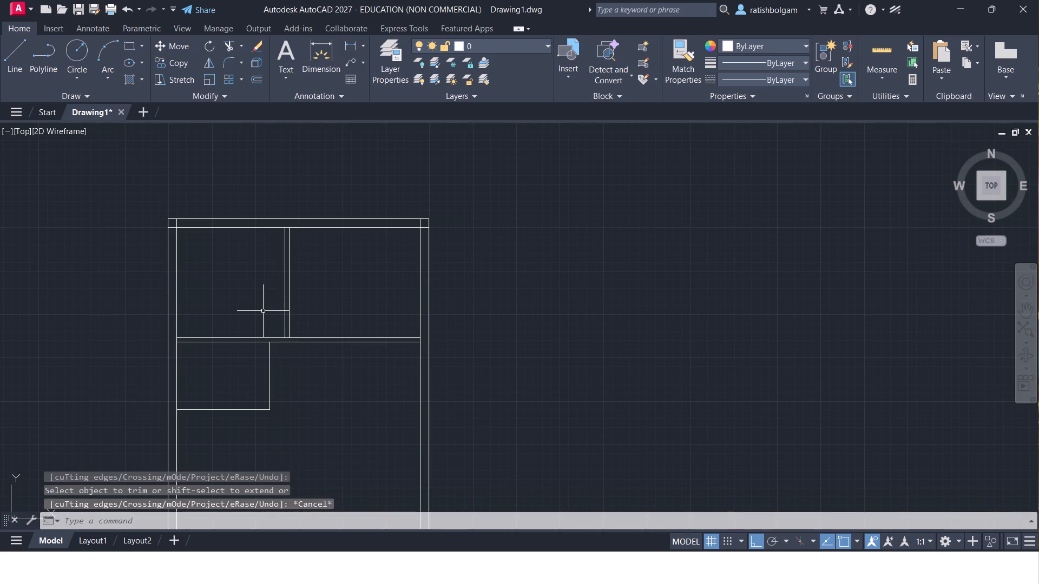
key(Escape)
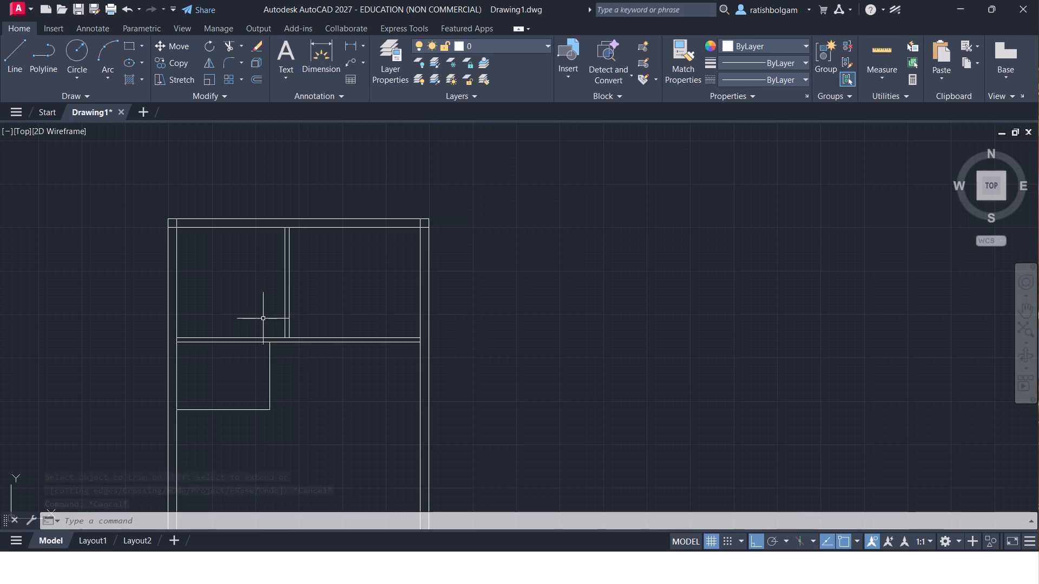
Extend the west room's south line east to the inner face of the east wall.
text(ex)
key(Return)
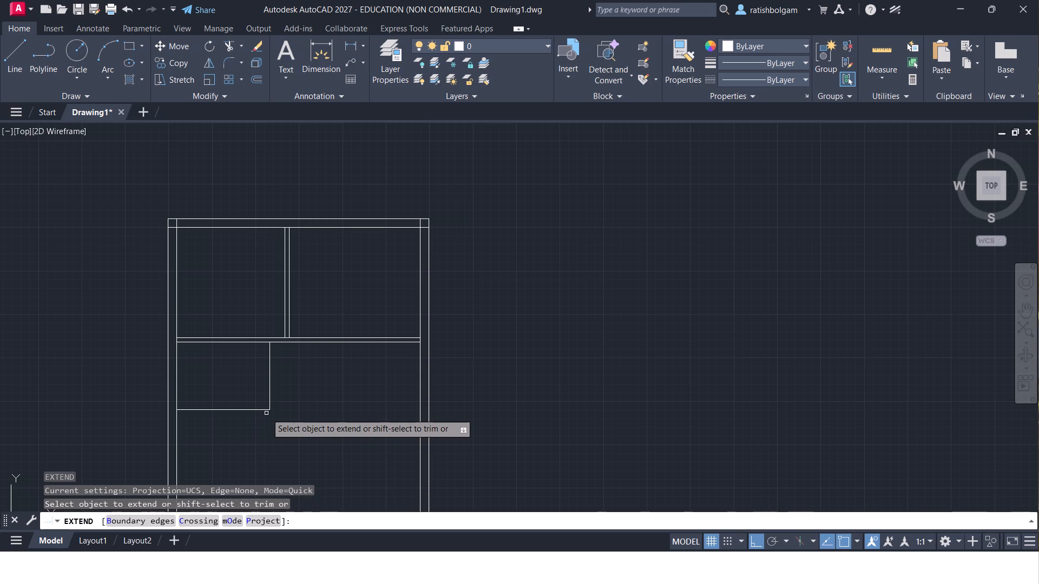
click(262, 410)
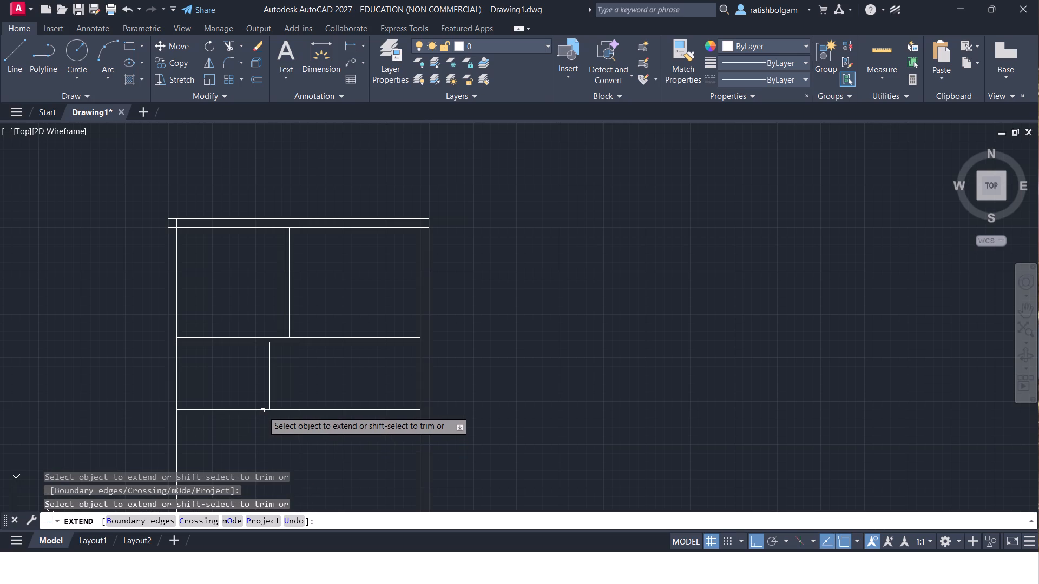
key(Escape)
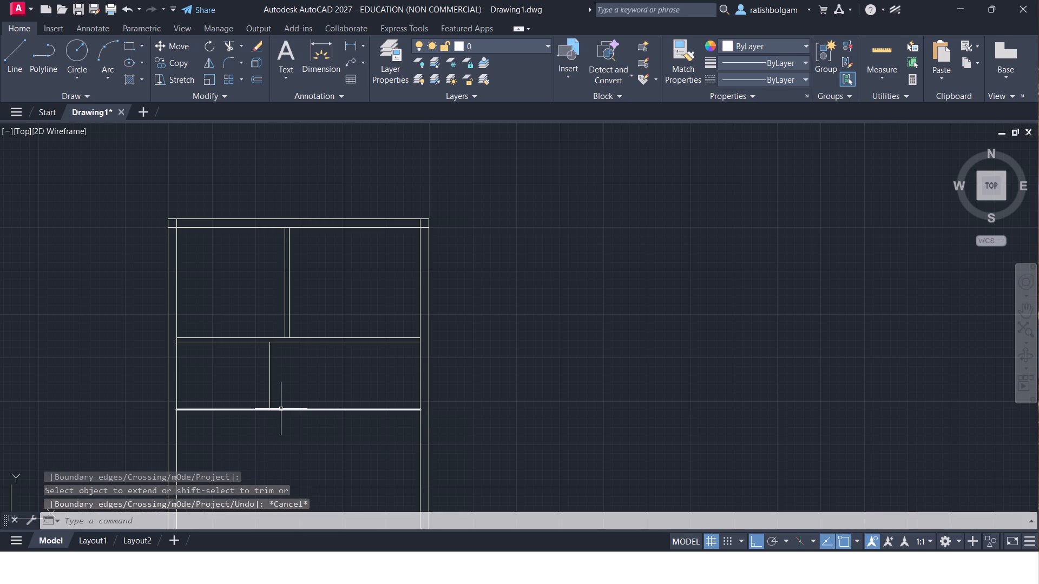
From the west room's southeast corner, draw a line 8'2" east and continue it about 10'6" north across the horizontal partition.
key(l)
key(Return)
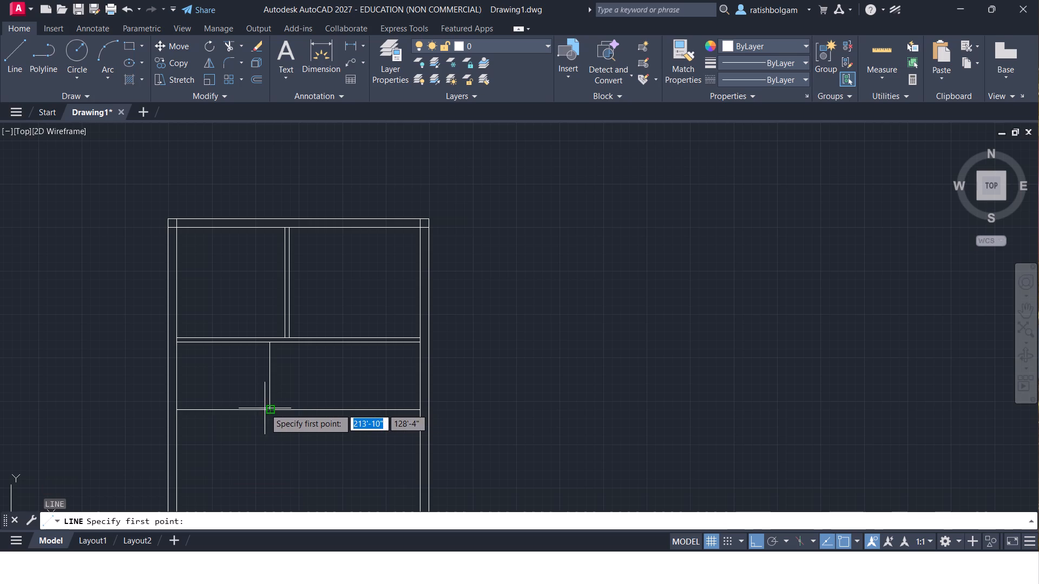
drag(273, 408, 320, 408)
key(8)
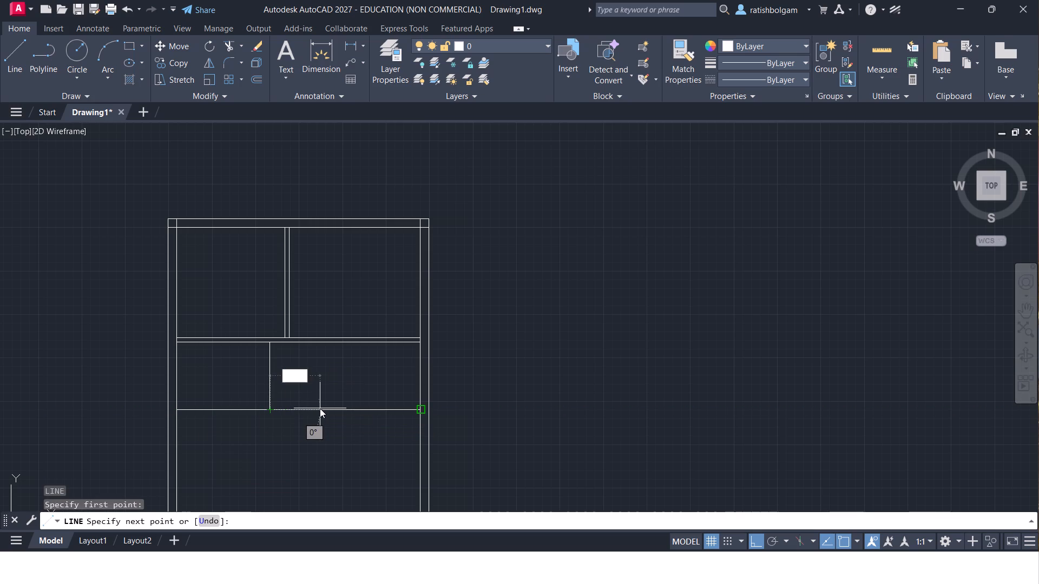
key(apostrophe)
key(2)
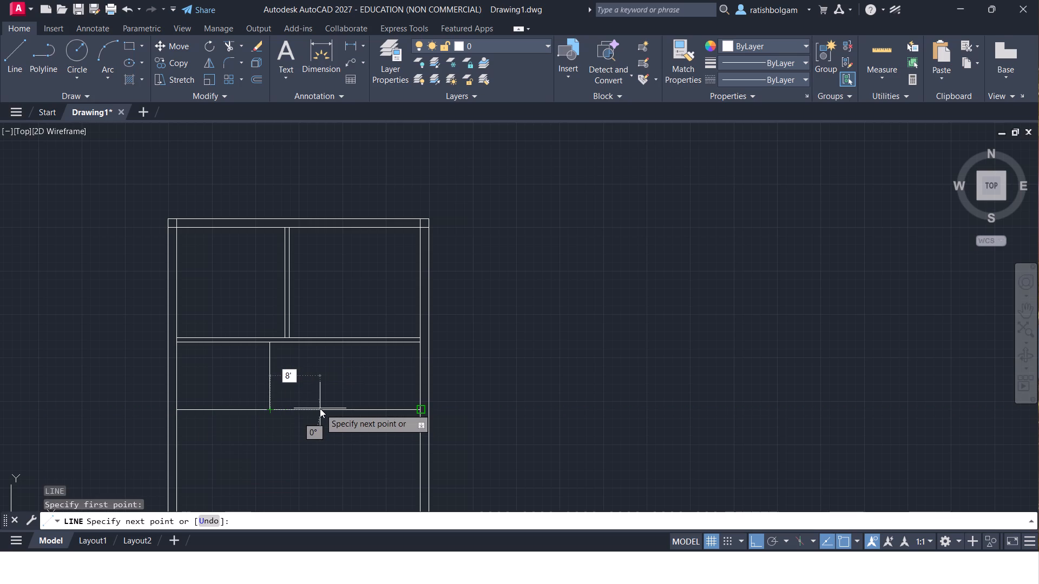
key(shift+quotedbl)
key(Return)
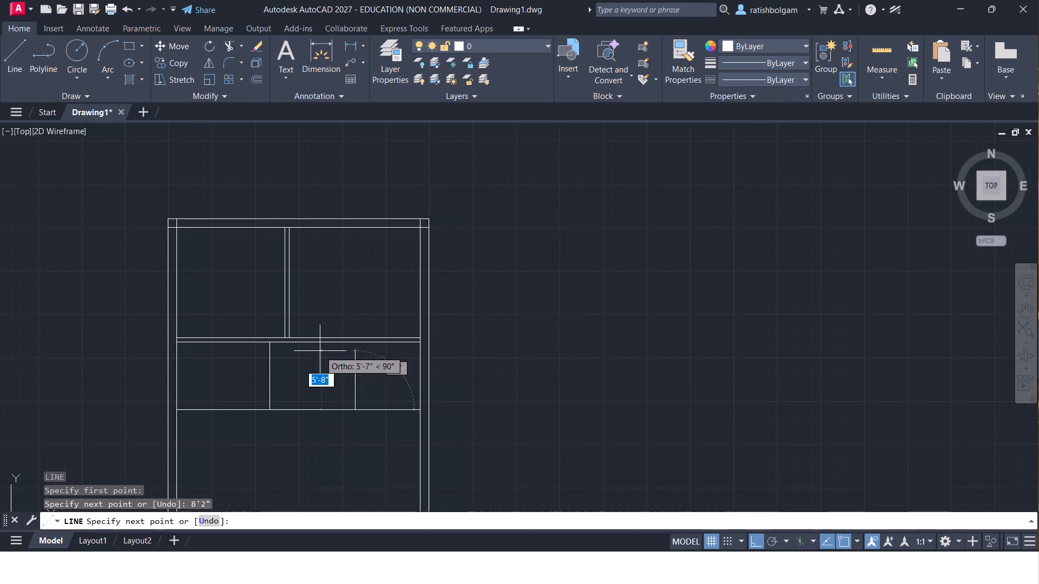
click(324, 300)
key(Escape)
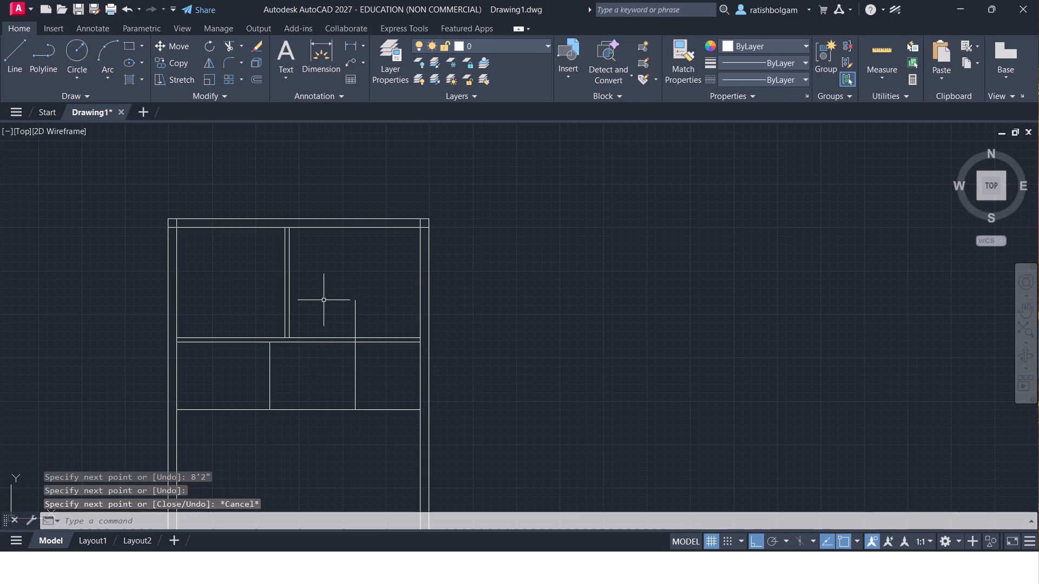
Trim the middle room's new east vertical line back to the south line of the horizontal partition.
text(tr)
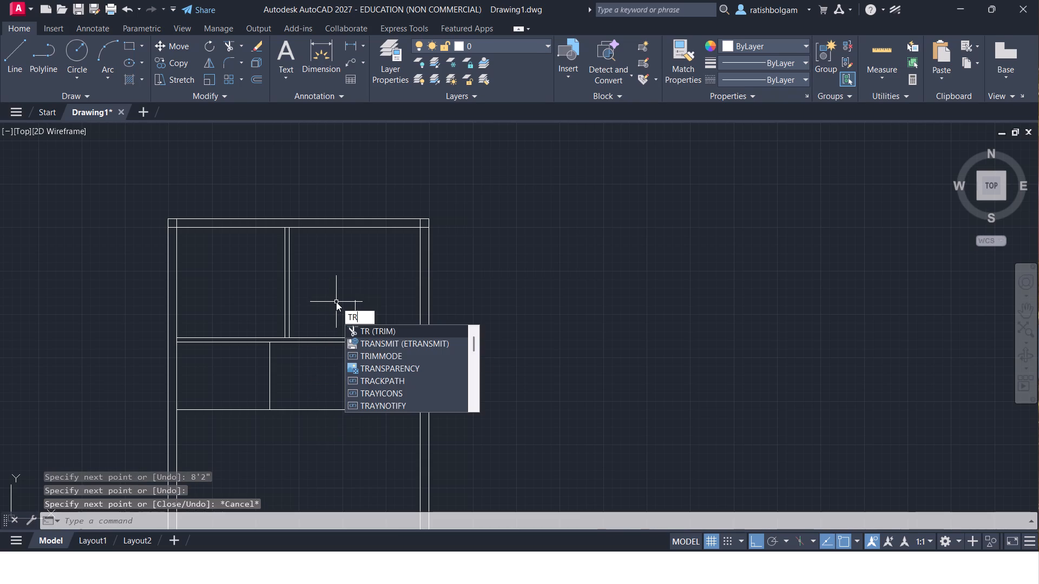
key(Return)
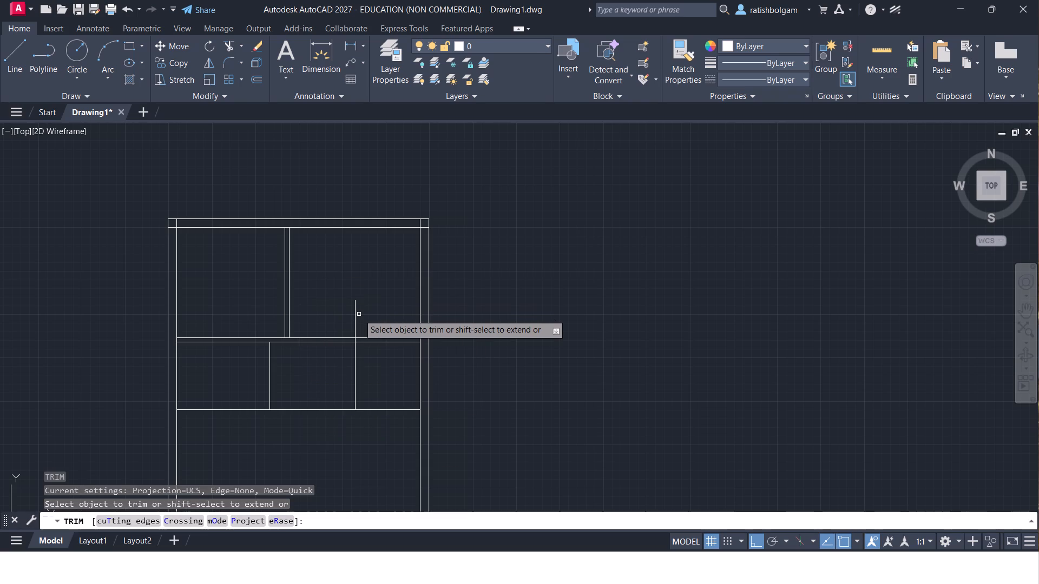
click(356, 317)
ctrl+scroll(356, 317, up, 4)
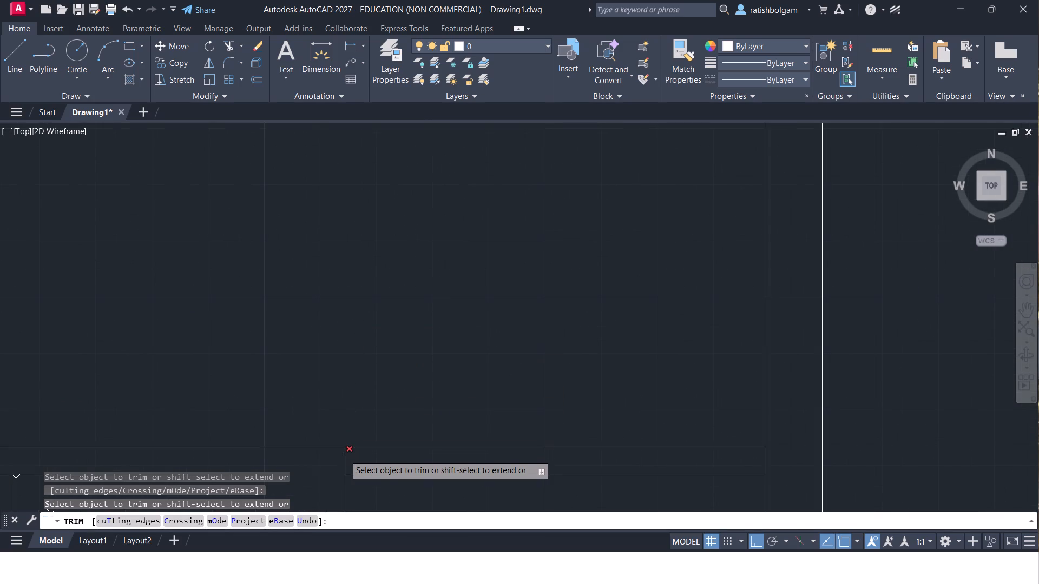
click(344, 455)
key(Escape)
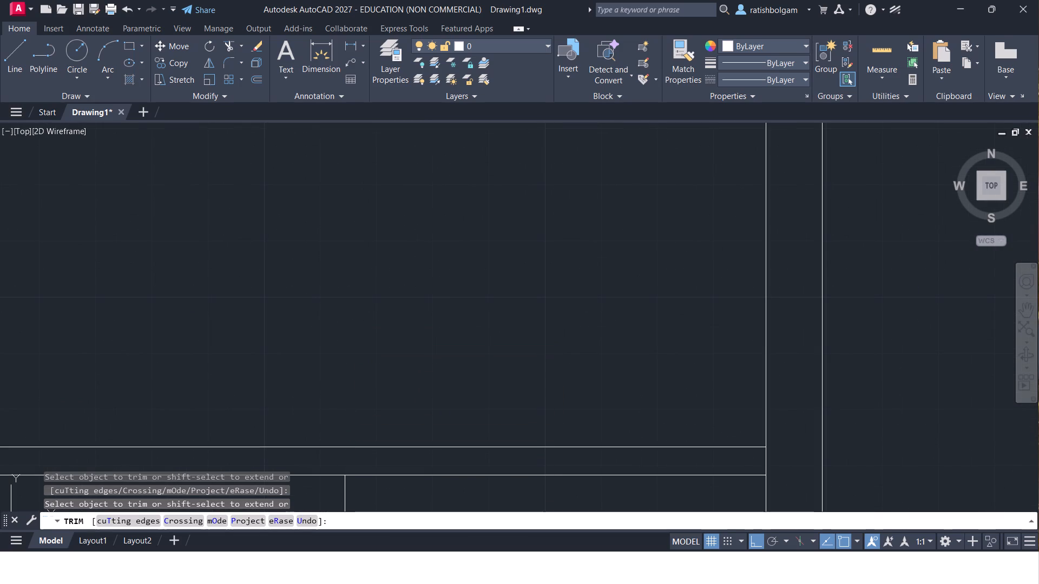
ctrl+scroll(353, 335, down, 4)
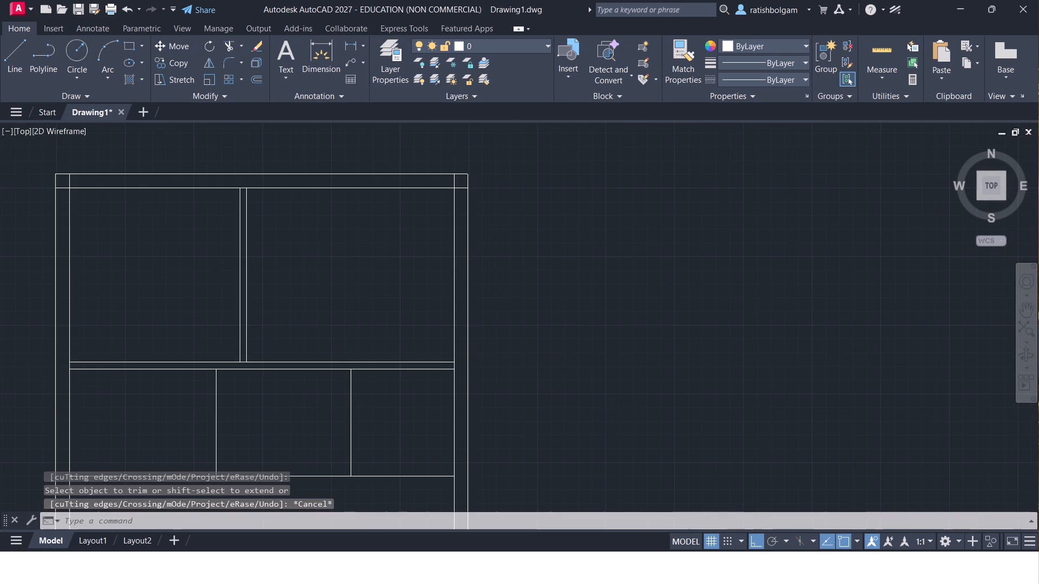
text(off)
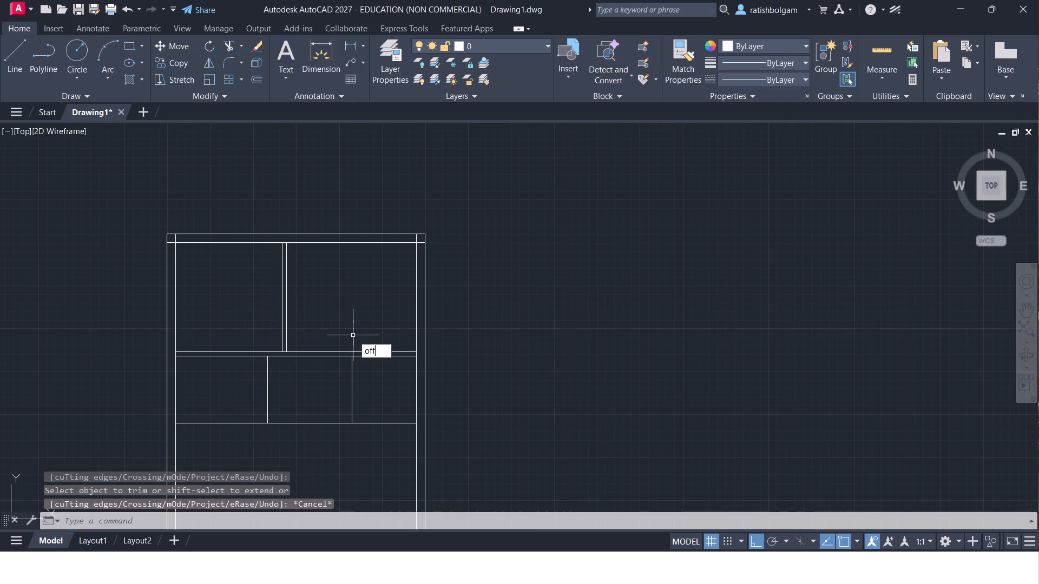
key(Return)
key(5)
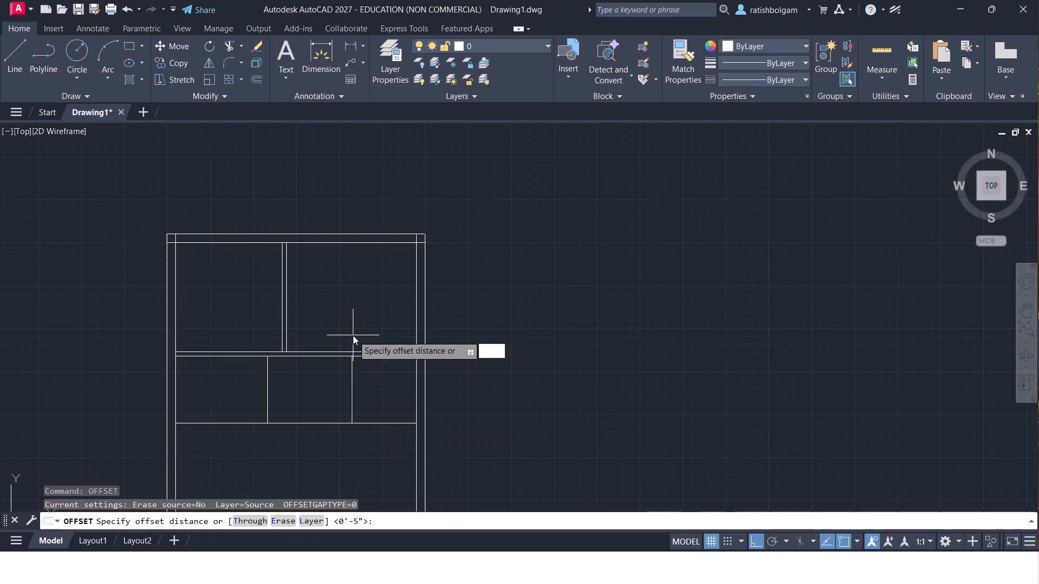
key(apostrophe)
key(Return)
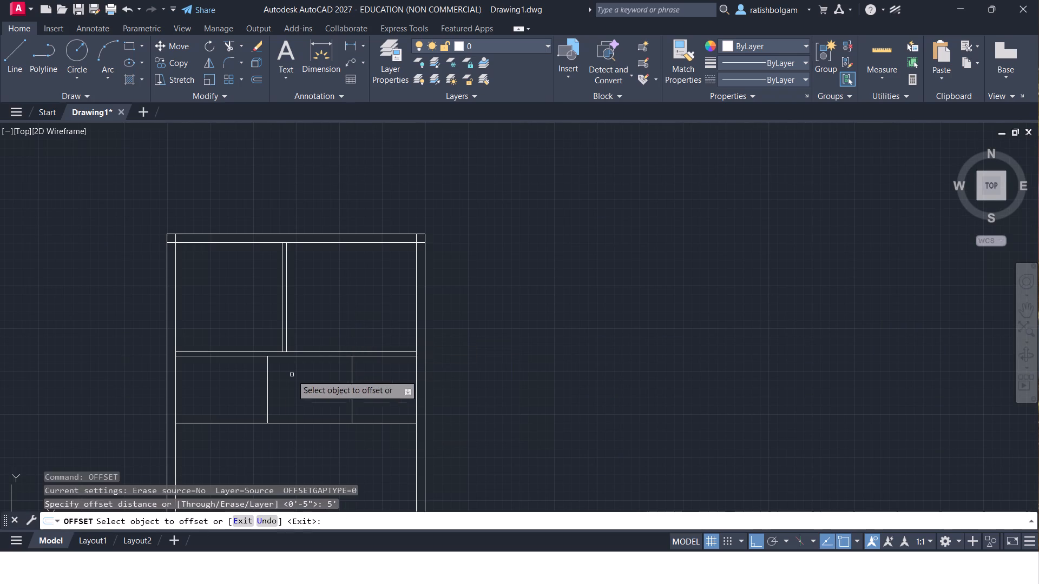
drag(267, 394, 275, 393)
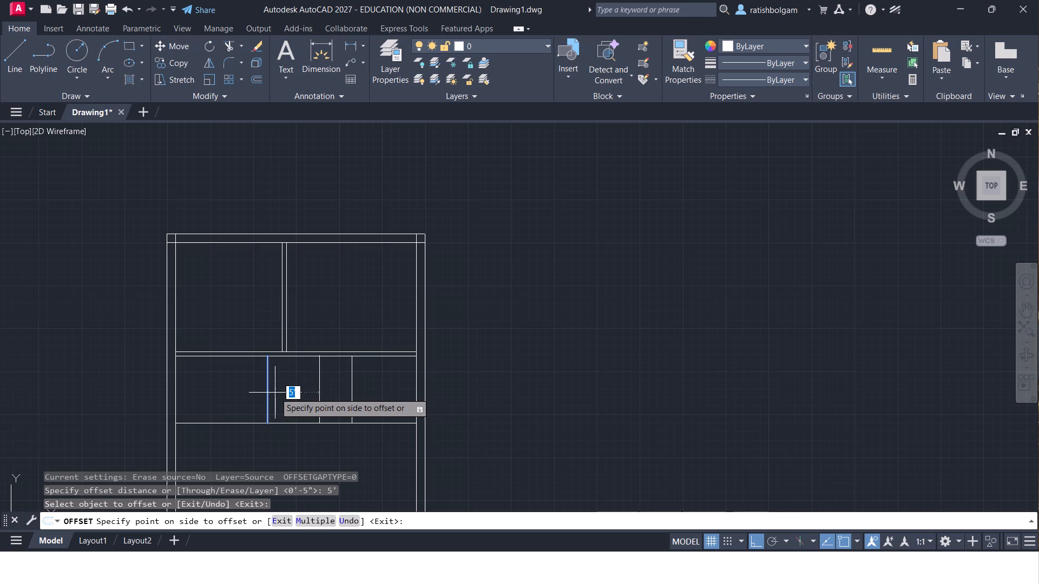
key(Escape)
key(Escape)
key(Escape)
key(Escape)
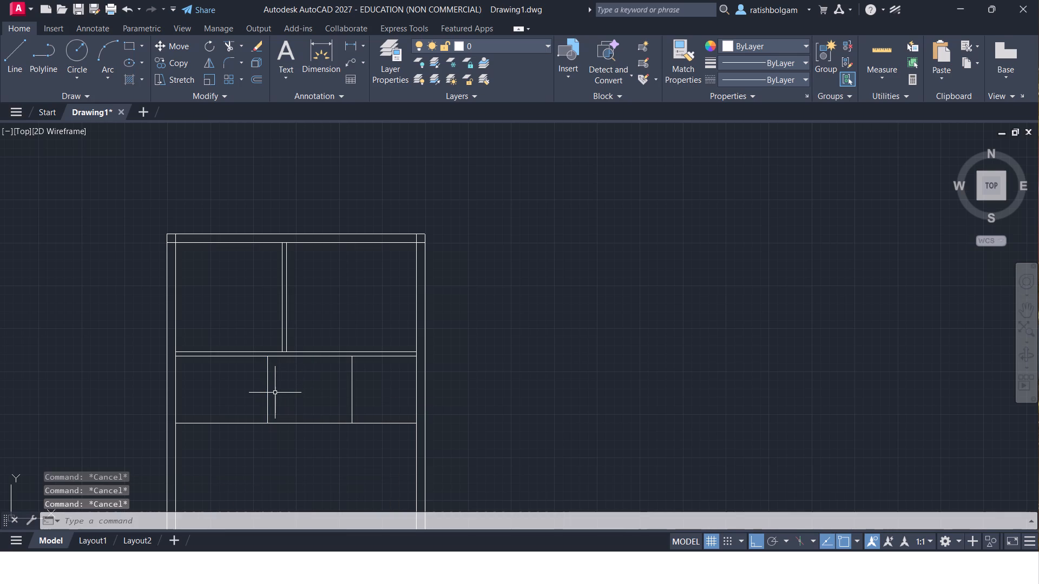
Offset the middle row's two vertical partition lines 5" east and its south line 5" south.
key(o)
key(f)
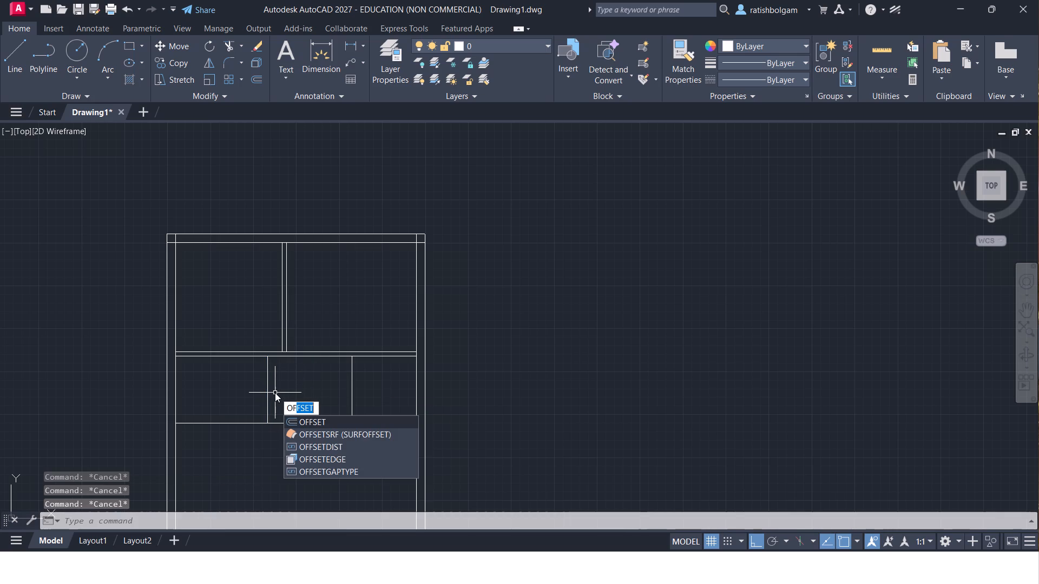
key(Return)
key(5)
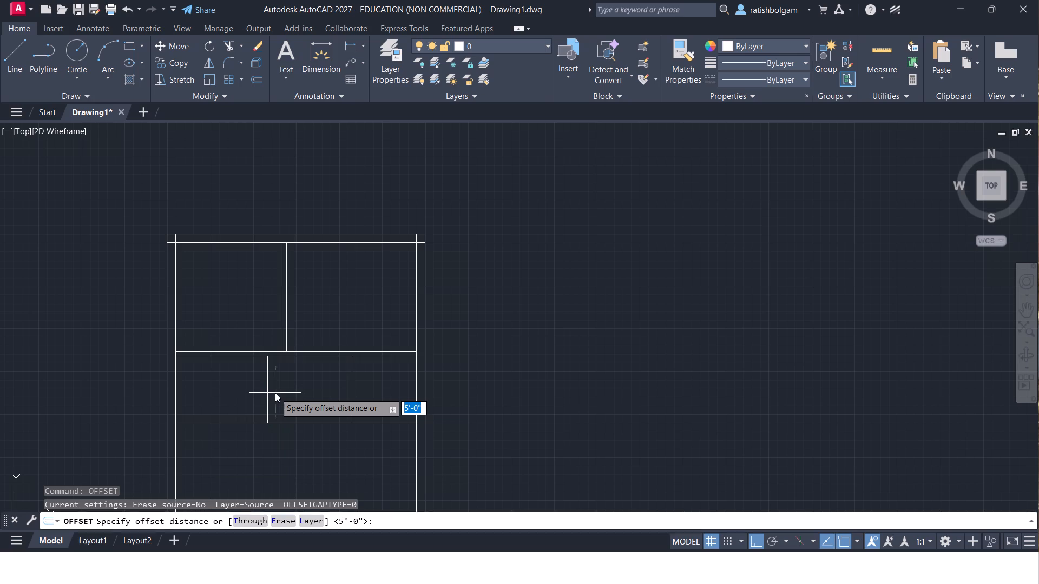
key(shift+quotedbl)
key(Return)
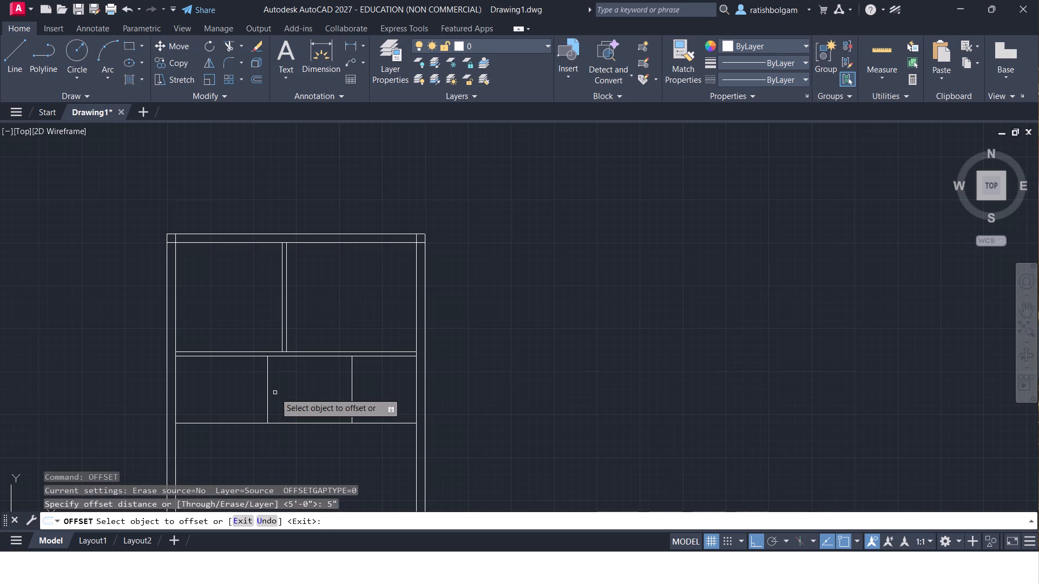
drag(268, 392, 279, 391)
click(279, 391)
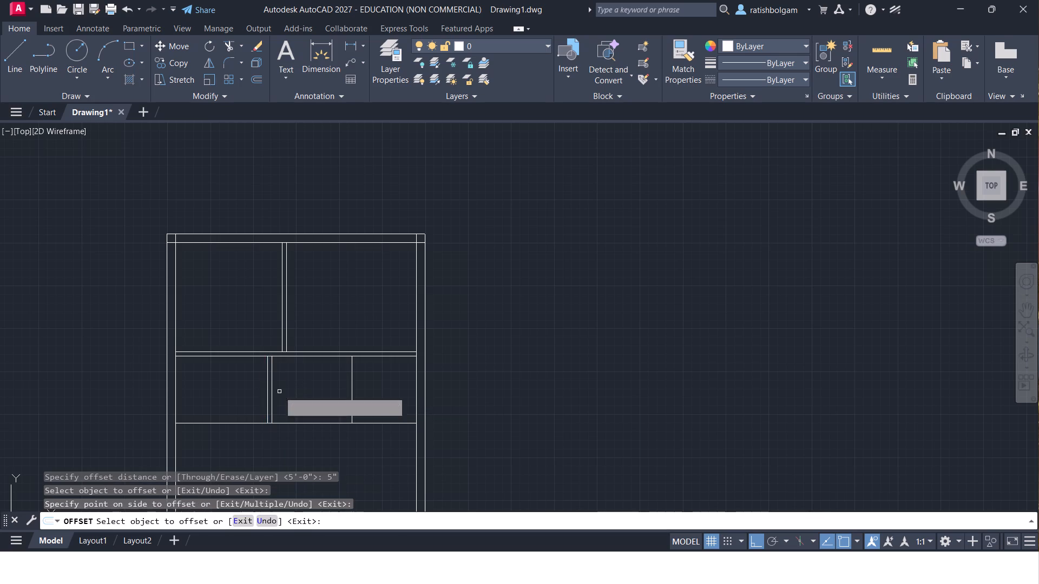
click(351, 387)
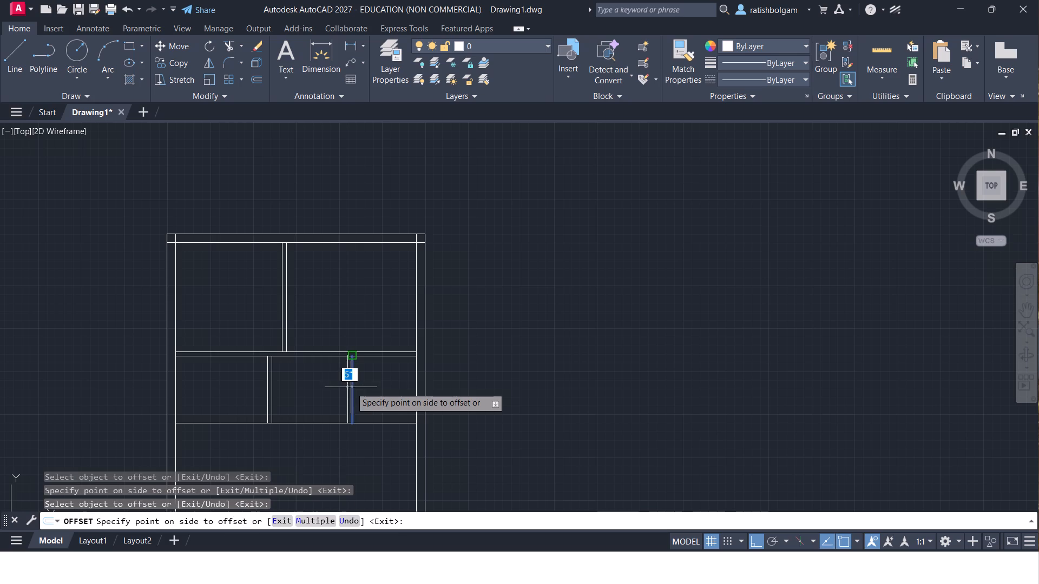
click(375, 384)
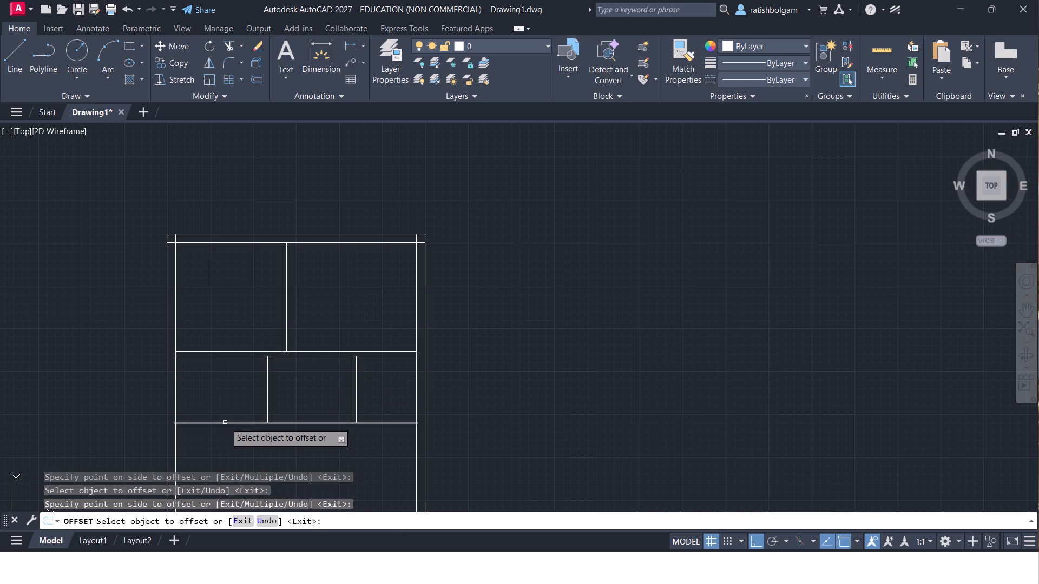
drag(225, 422, 220, 448)
click(220, 448)
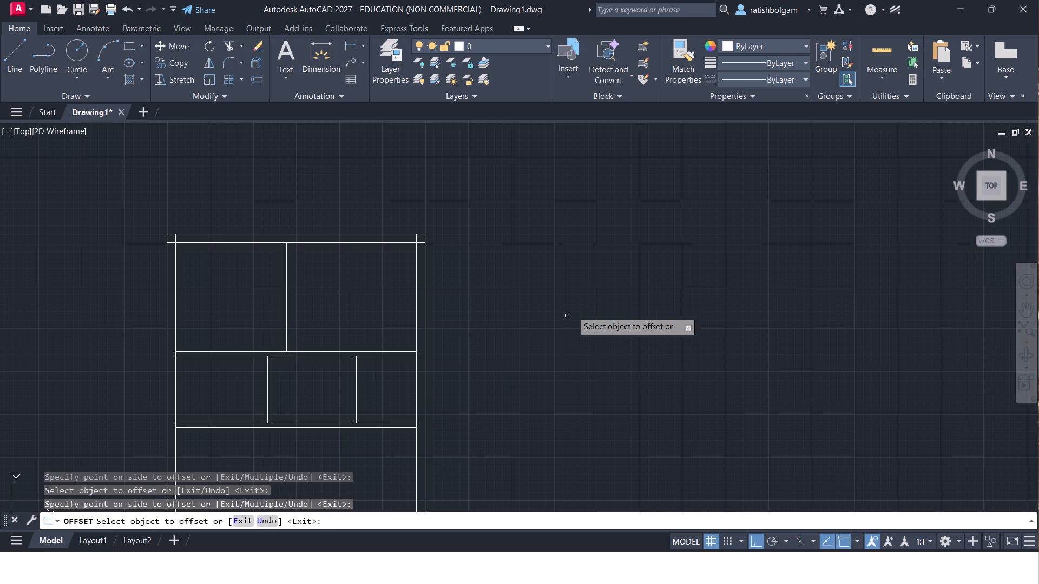
Measure the interior width and depth of the middle row's west room.
click(887, 51)
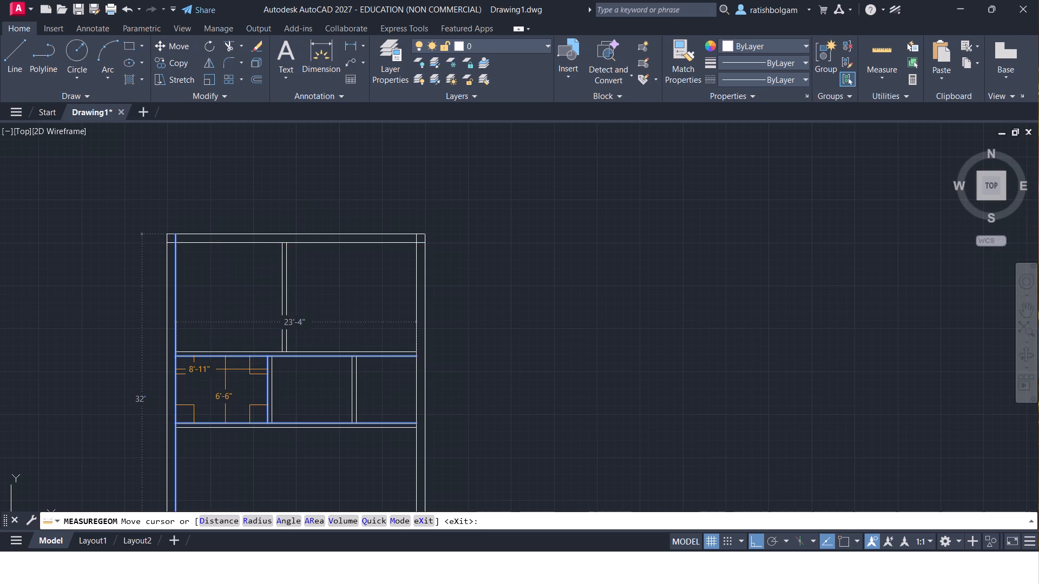
key(Escape)
key(Escape)
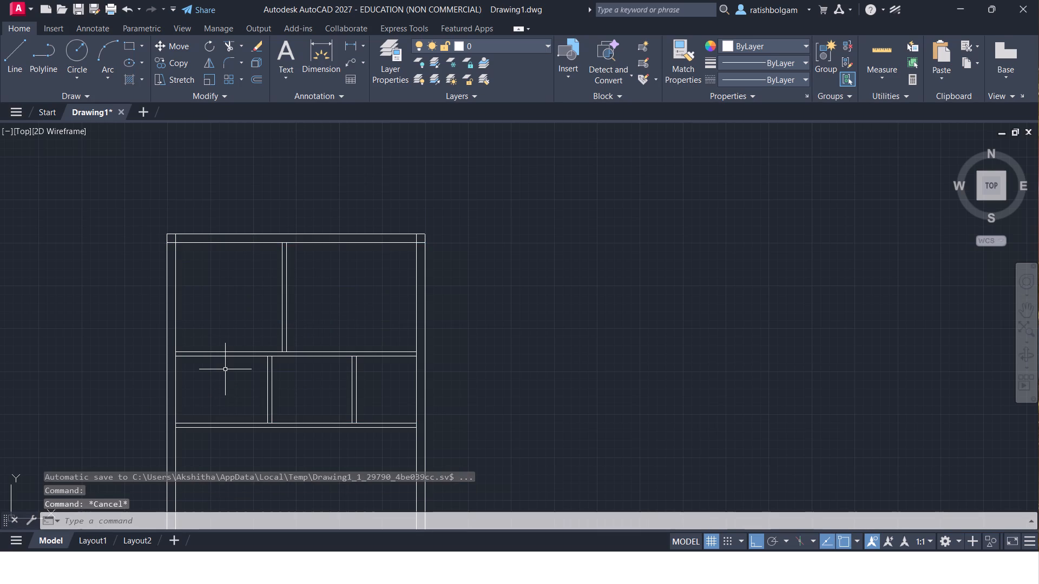
key(Escape)
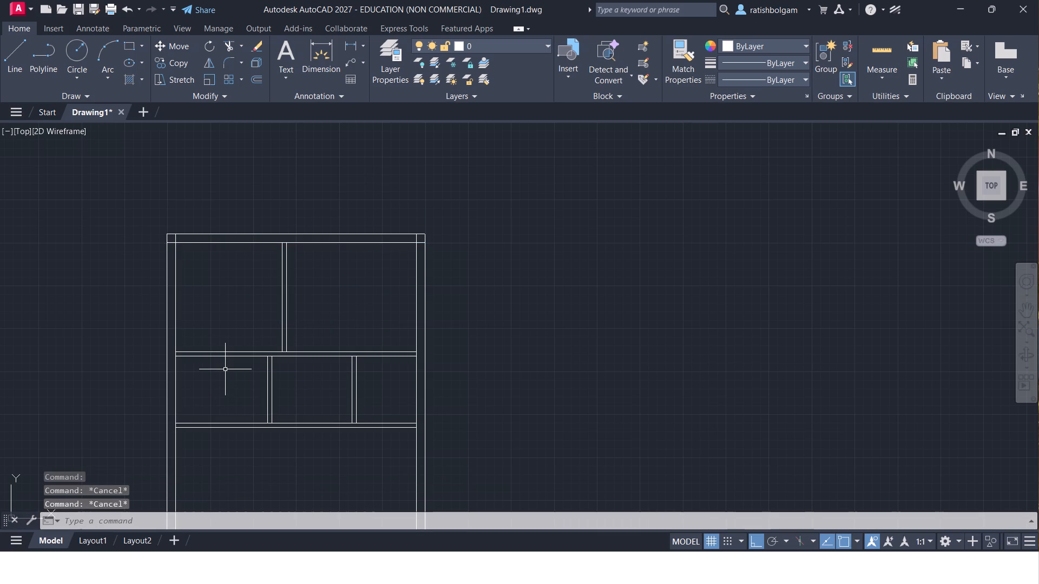
Draw a line about 12'5" south along the west wall's inner face, from the lower horizontal partition to the inner southwest corner.
key(p)
key(Return)
drag(248, 379, 251, 368)
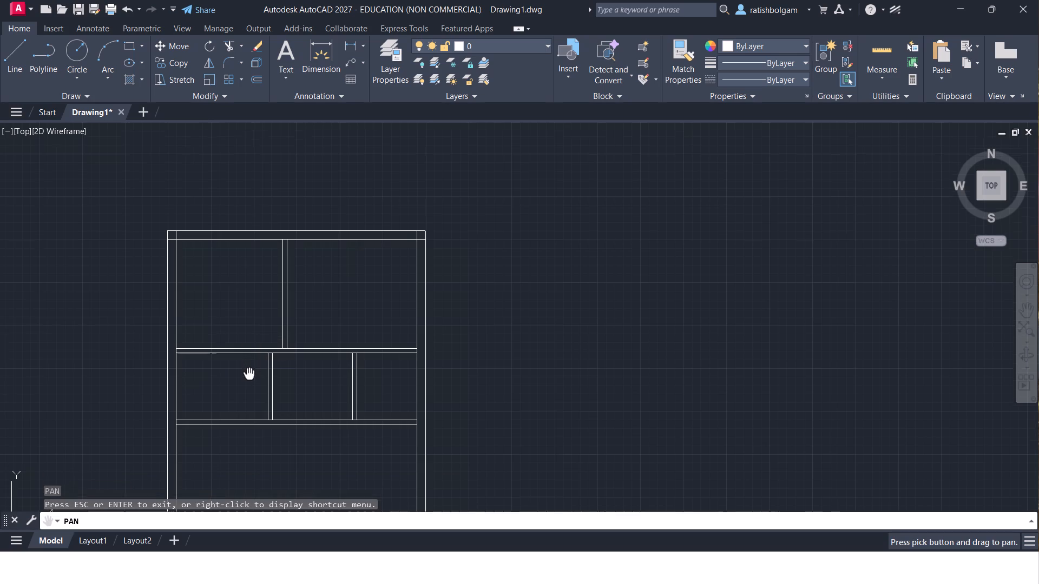
drag(251, 368, 282, 221)
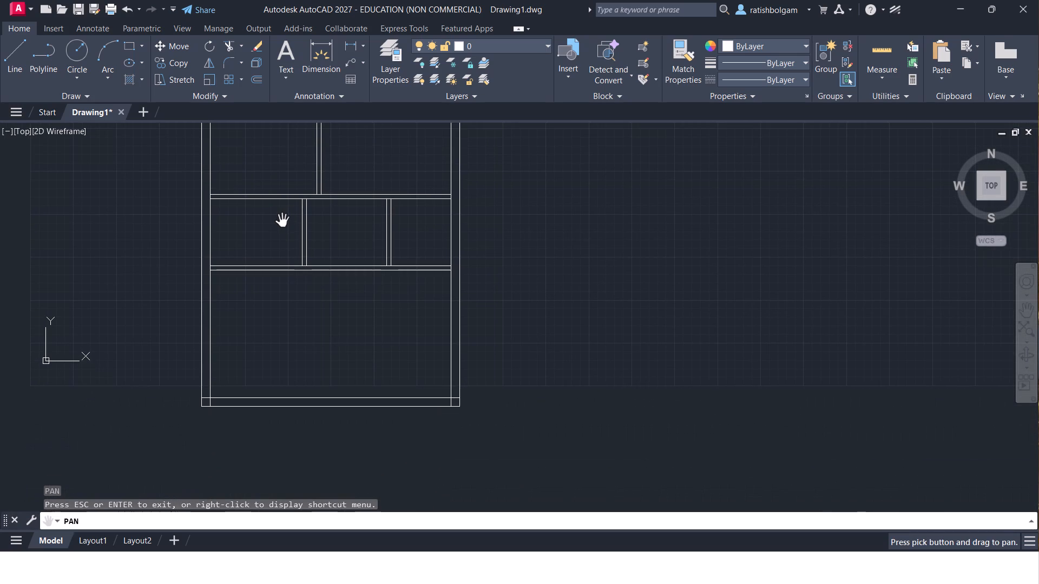
key(Escape)
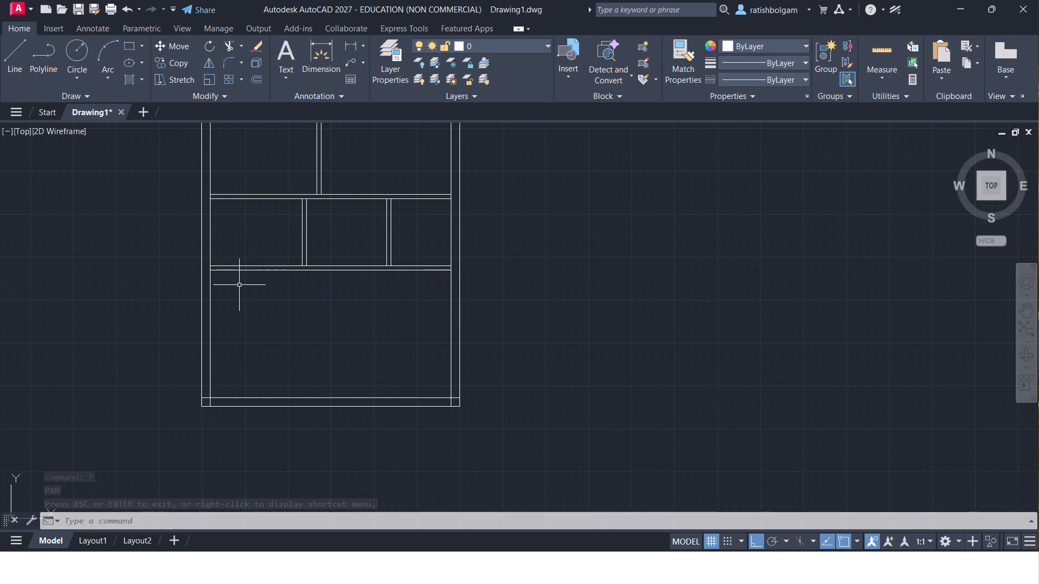
key(l)
key(Return)
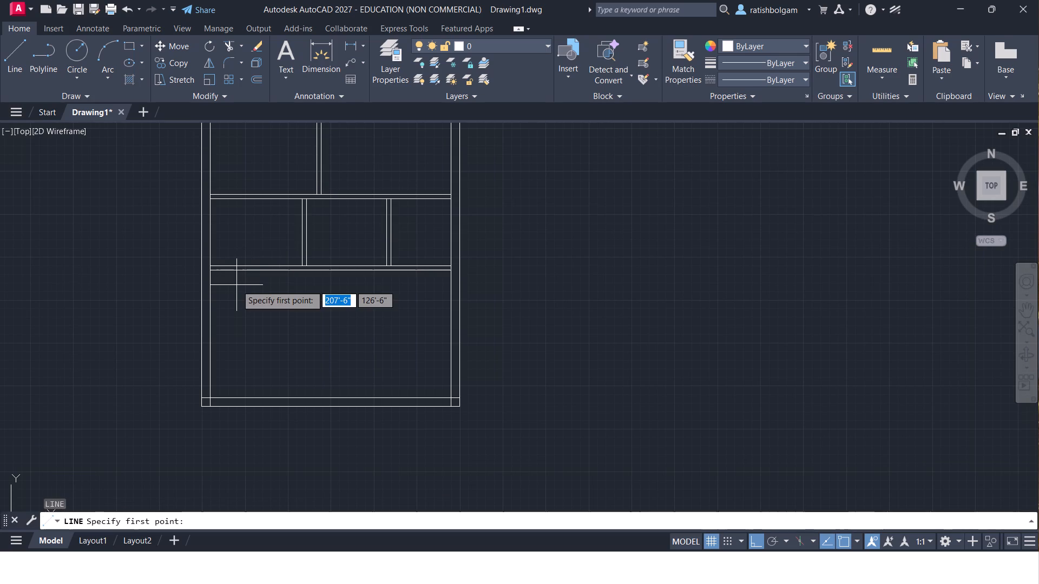
click(213, 270)
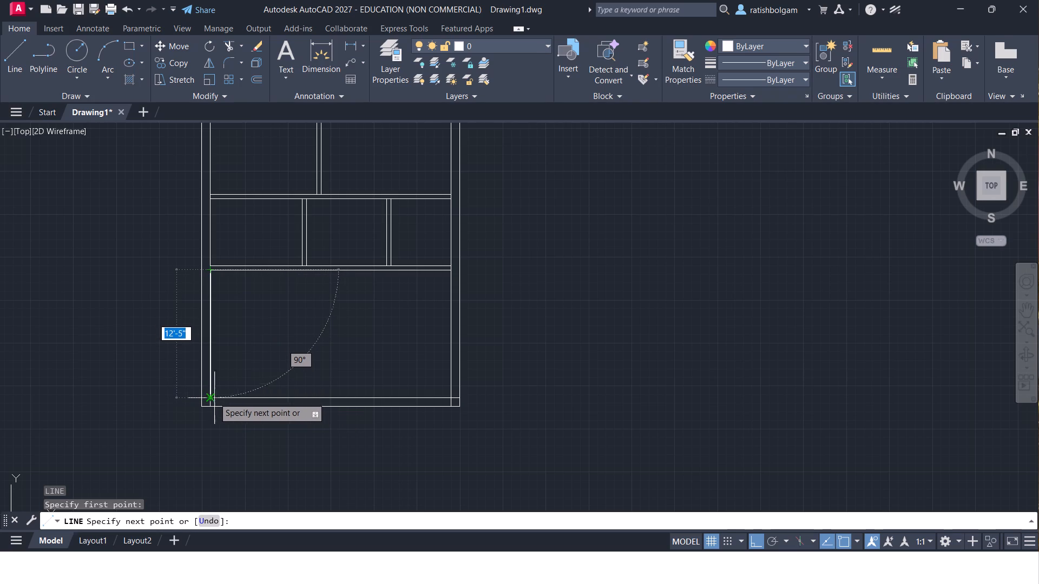
click(209, 396)
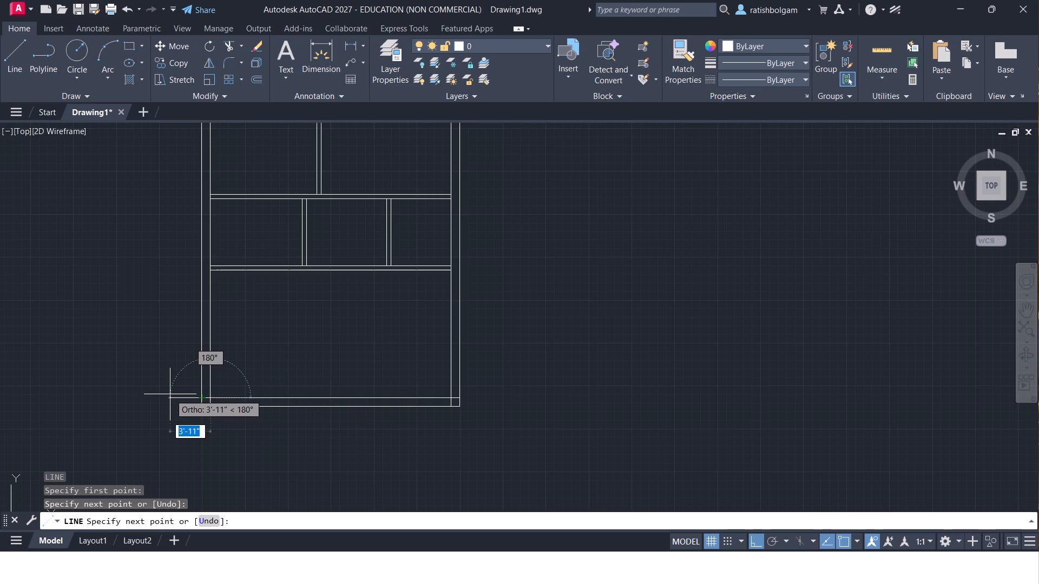
key(Escape)
key(Escape)
key(Escape)
key(Escape)
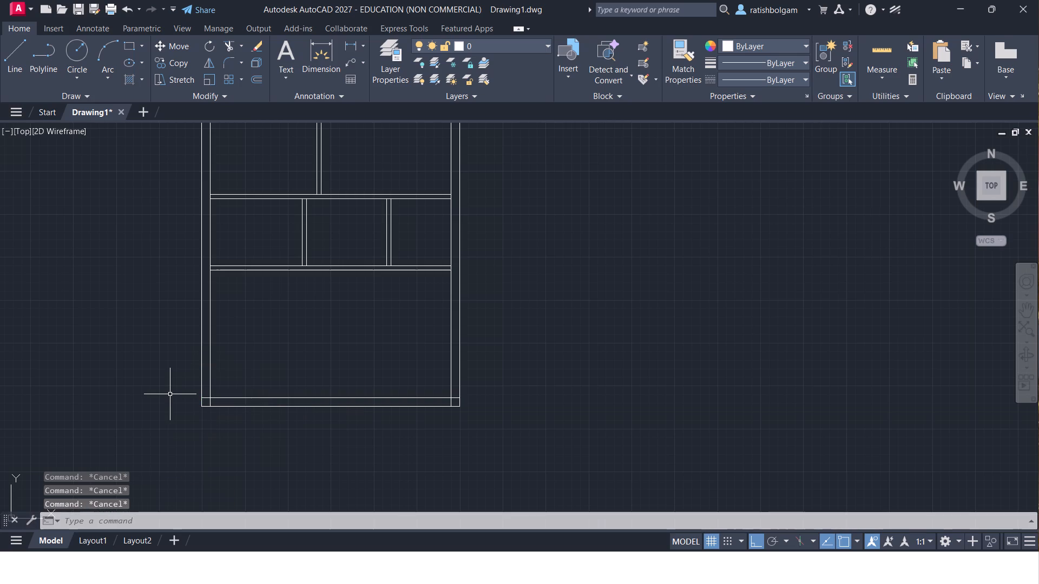
From the inner southwest corner, draw a line 10'4" east and continue it about 12'10" north to the lower horizontal partition's north line.
key(l)
key(Return)
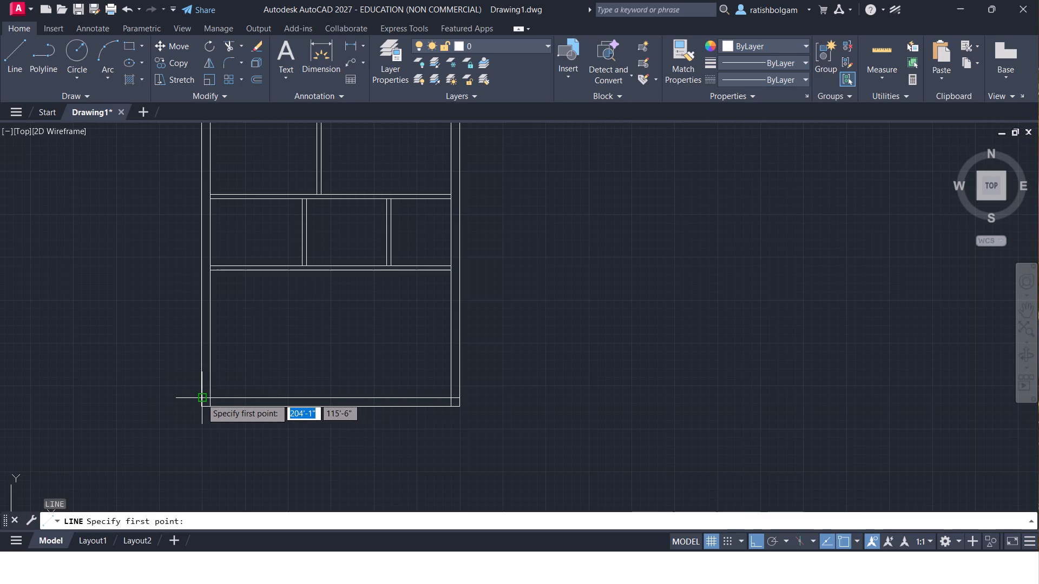
click(208, 398)
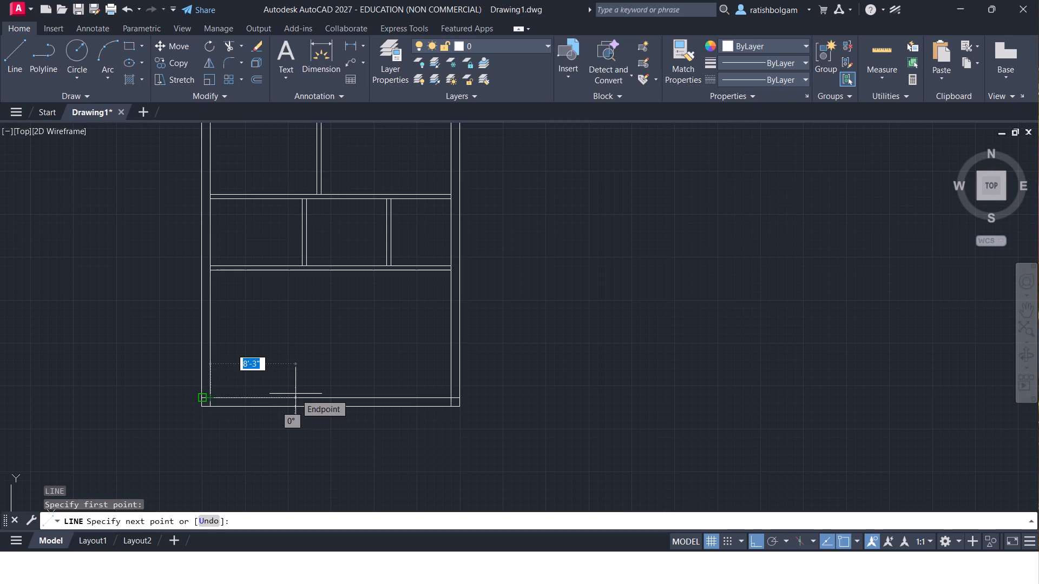
key(1)
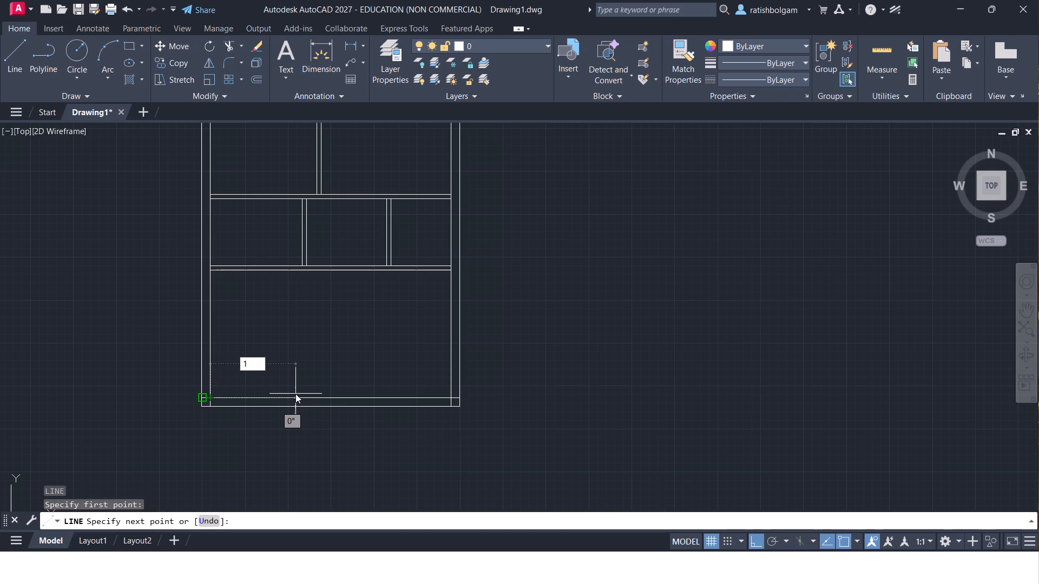
key(0)
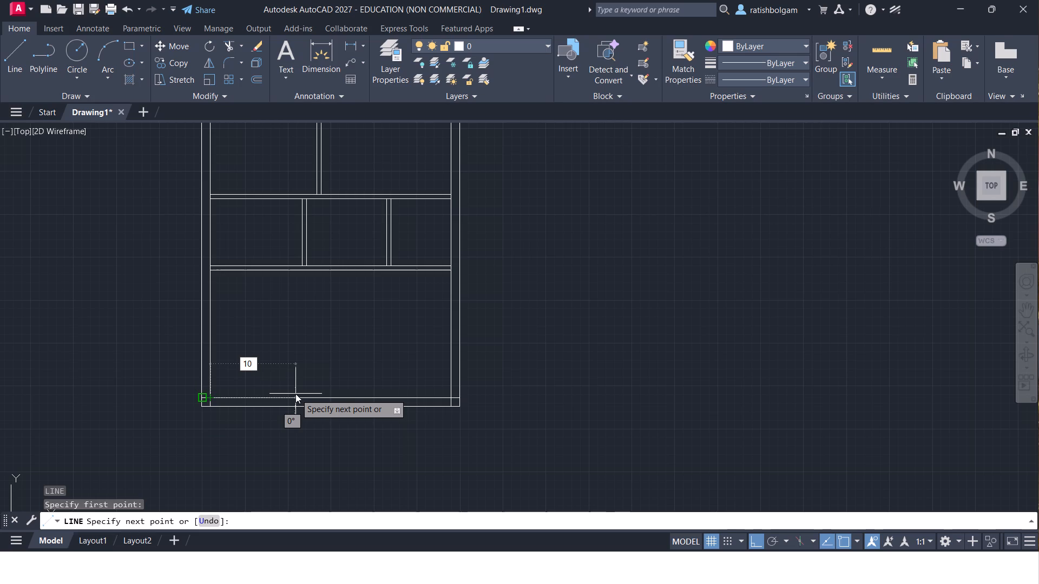
key(apostrophe)
key(4)
key(shift+quotedbl)
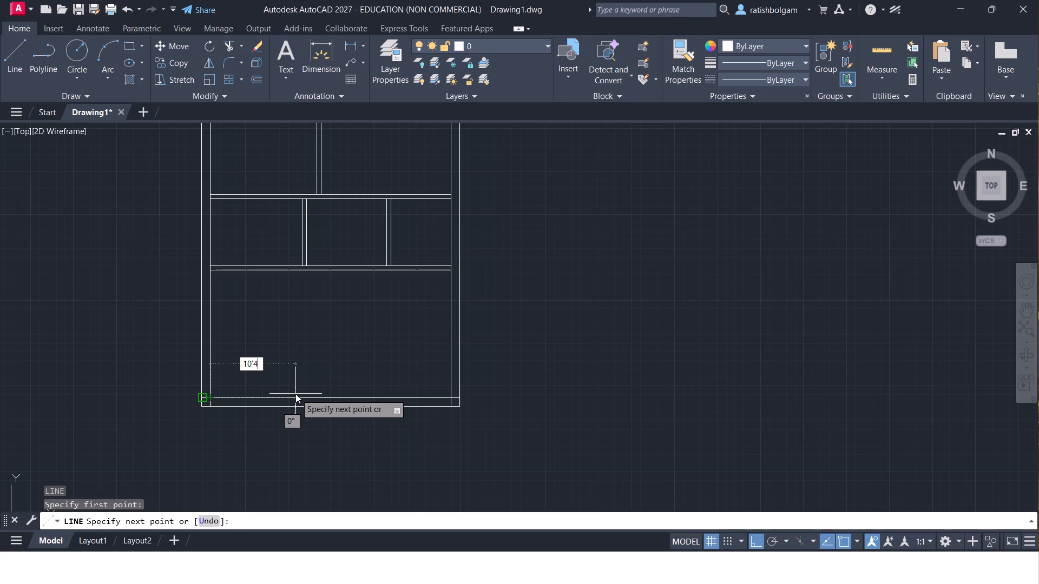
key(Return)
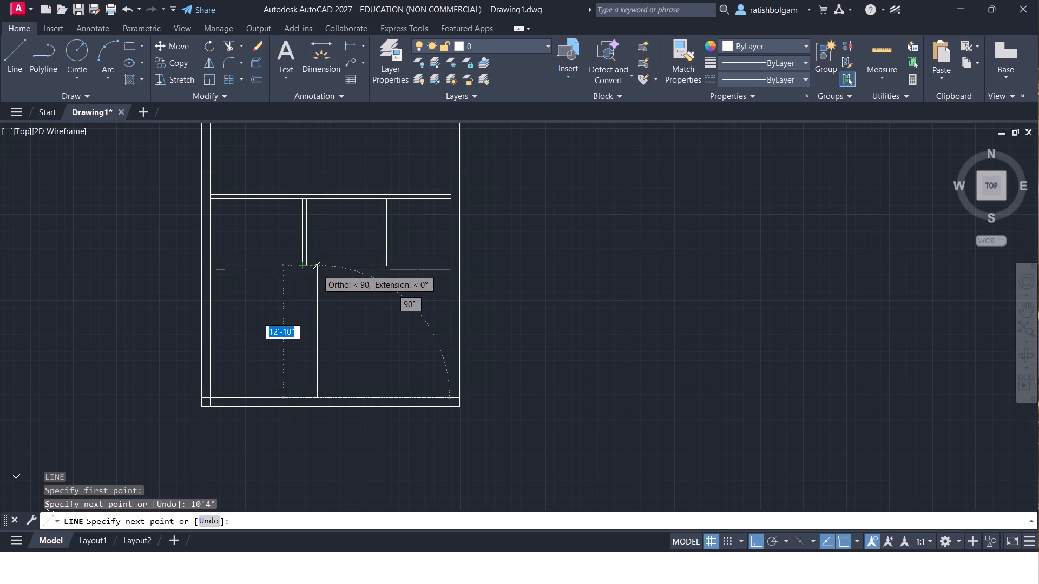
click(317, 270)
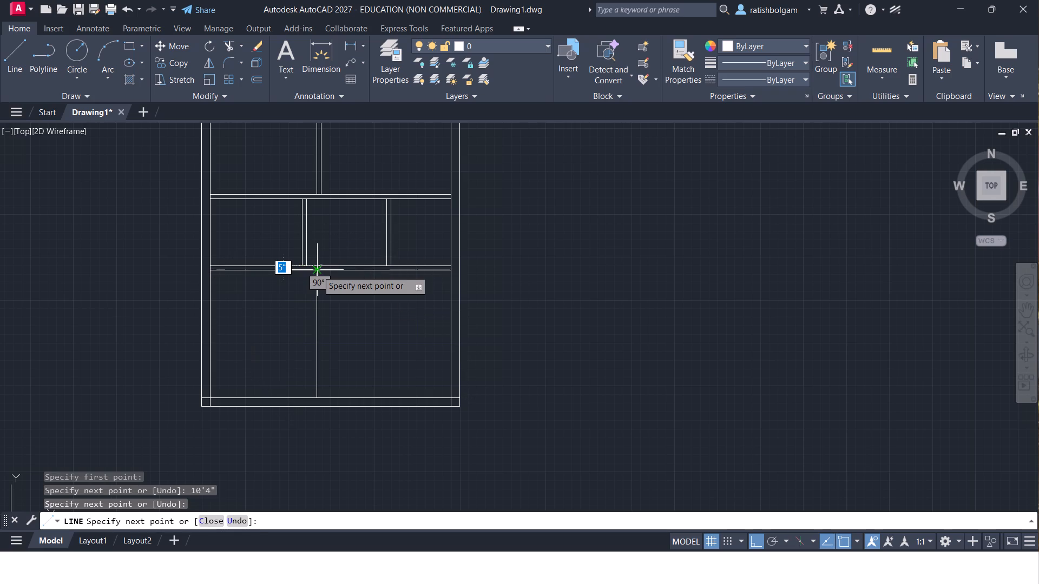
key(Escape)
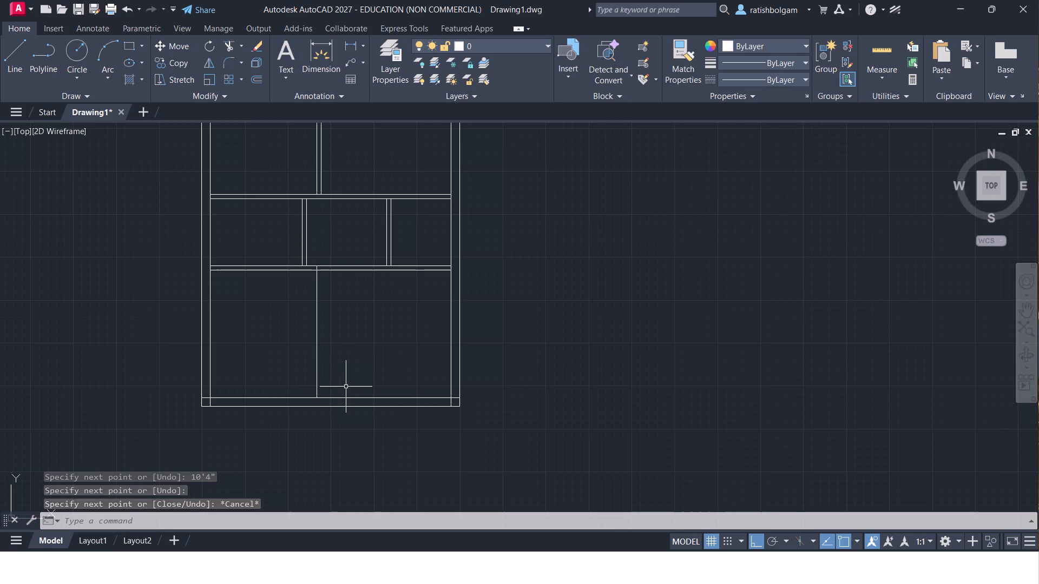
Offset the bottom row's new vertical line 5" east to form the partition between the two south rooms.
text(off)
key(Return)
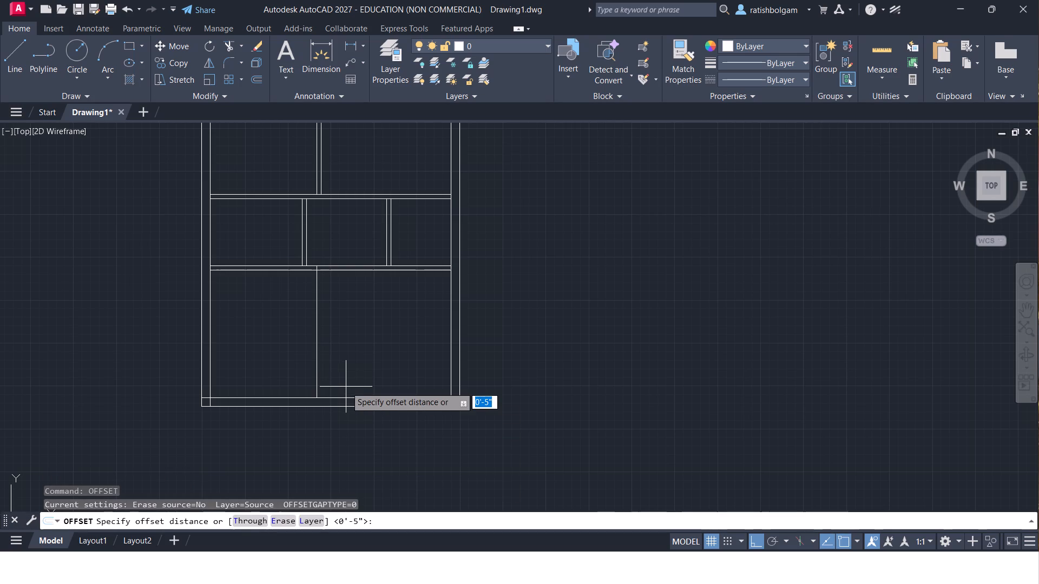
key(5)
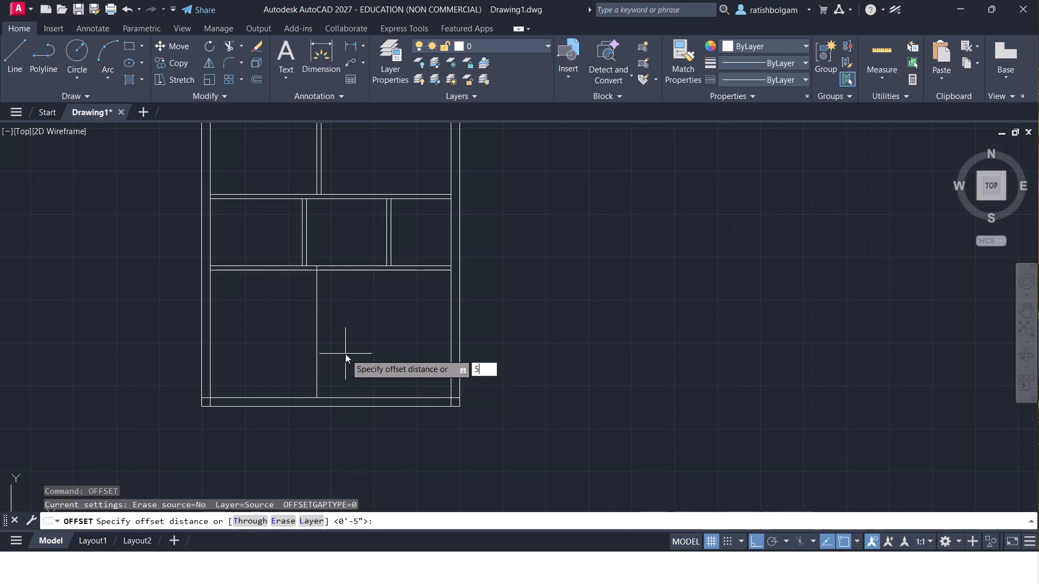
key(shift+quotedbl)
key(Return)
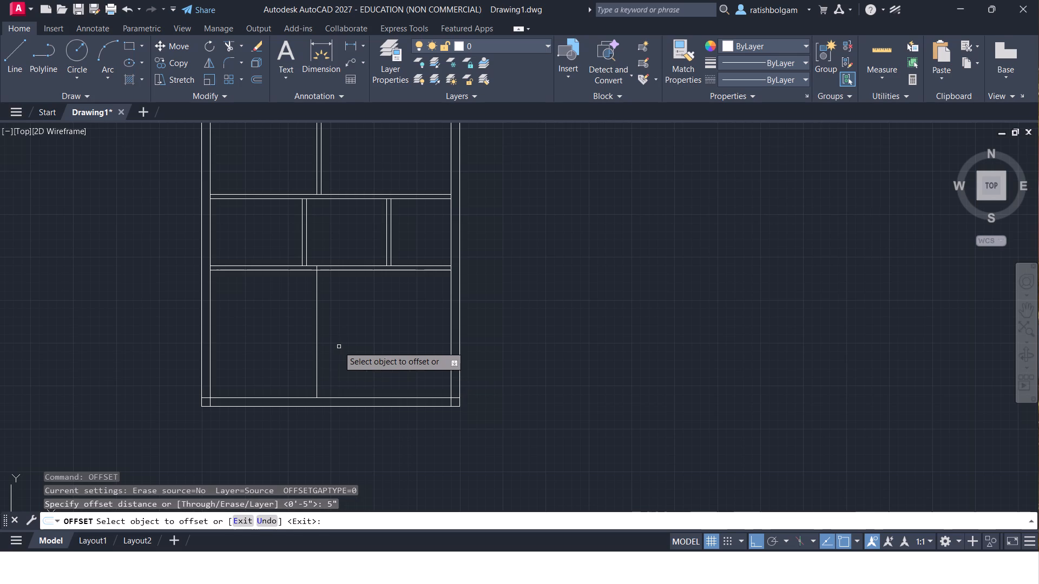
click(318, 325)
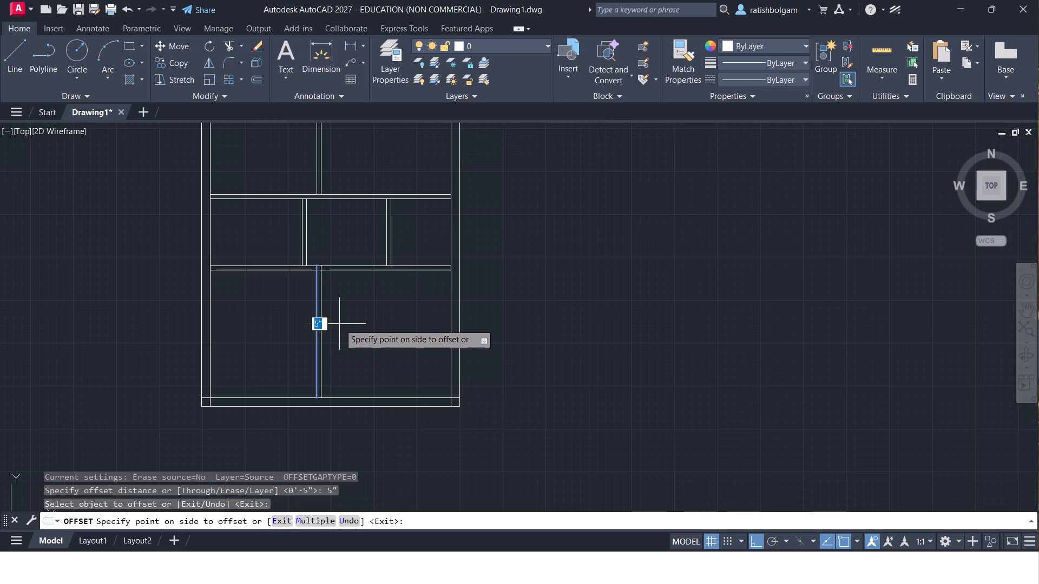
click(339, 324)
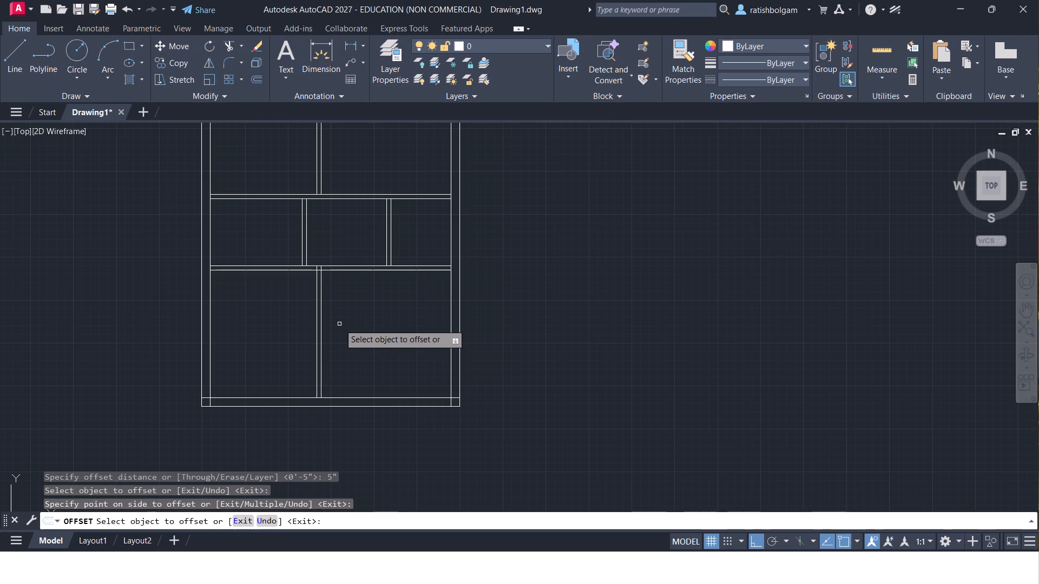
key(Escape)
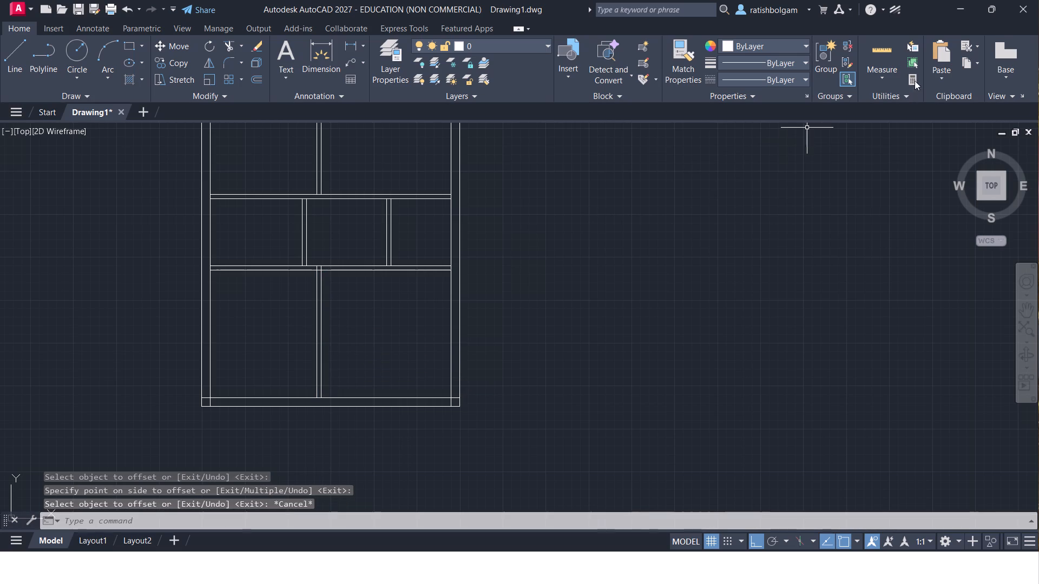
Measure the interior width and depth of the southeast room.
click(896, 56)
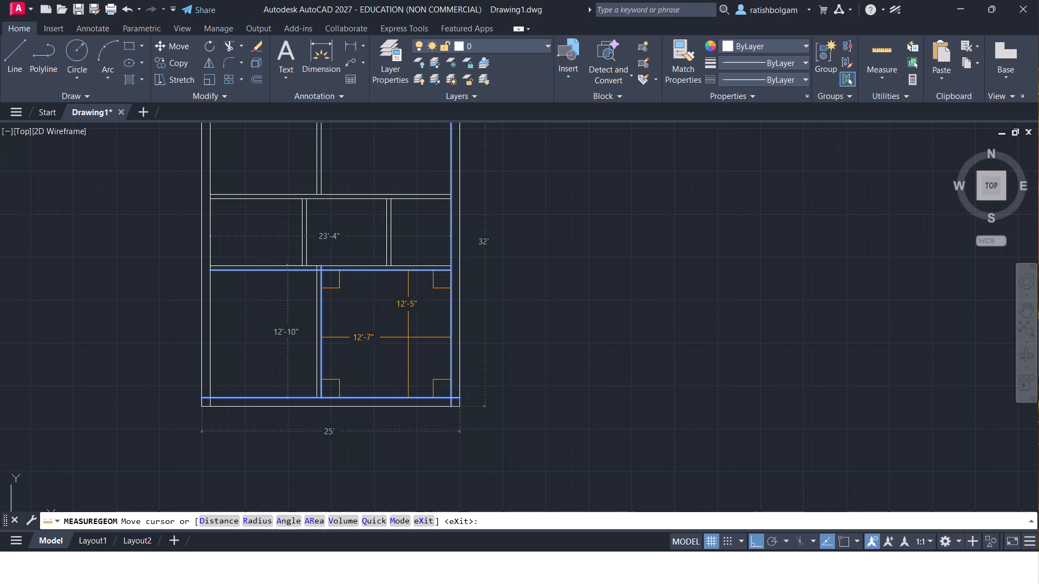
key(Escape)
key(Escape)
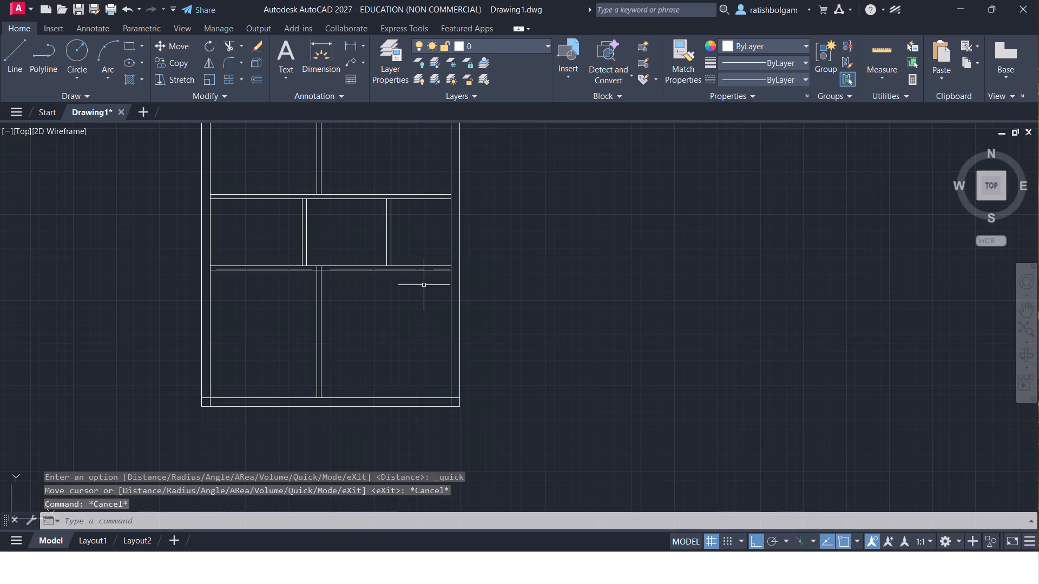
ctrl+scroll(448, 262, down, 1)
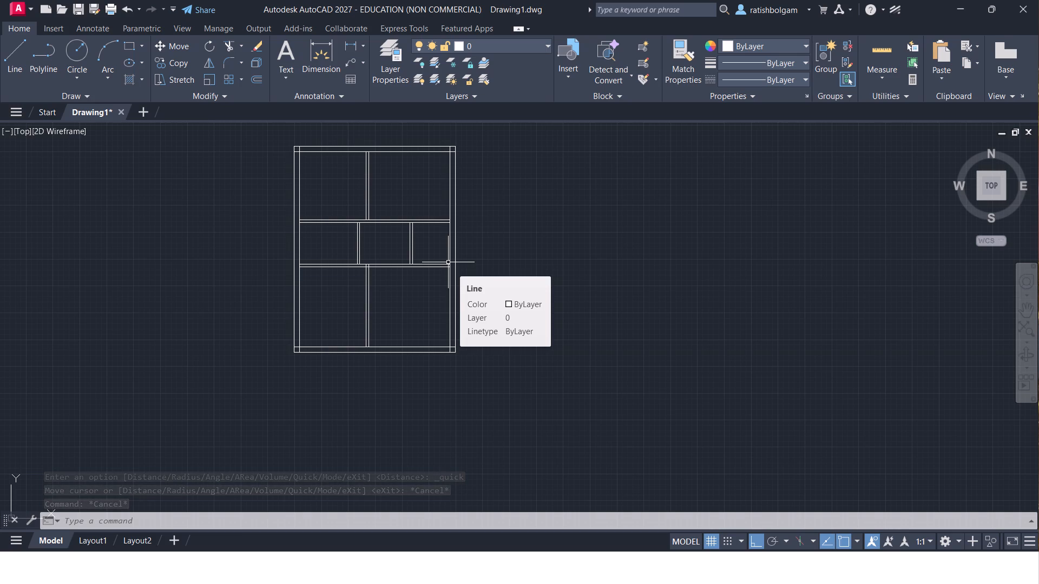
key(Escape)
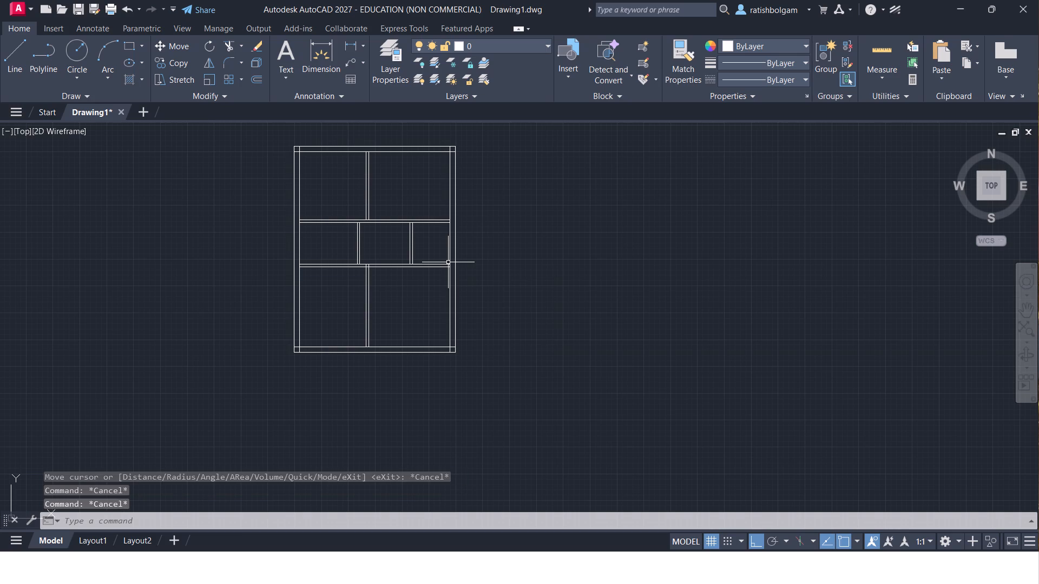
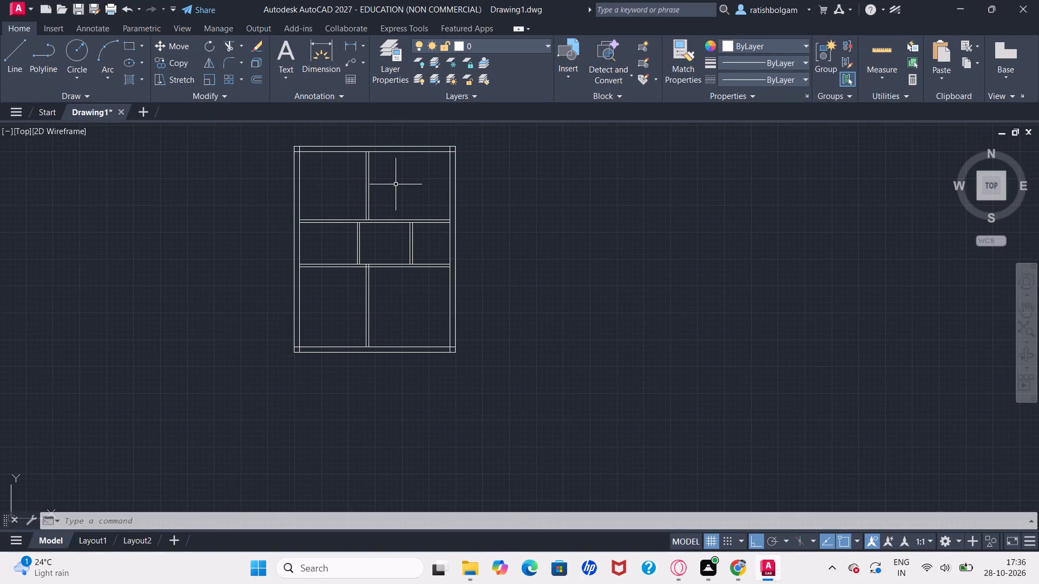
Open the 01-01-cad-blocks-net-beds drawing from the zipped folder in Downloads as a read-only file.
click(470, 560)
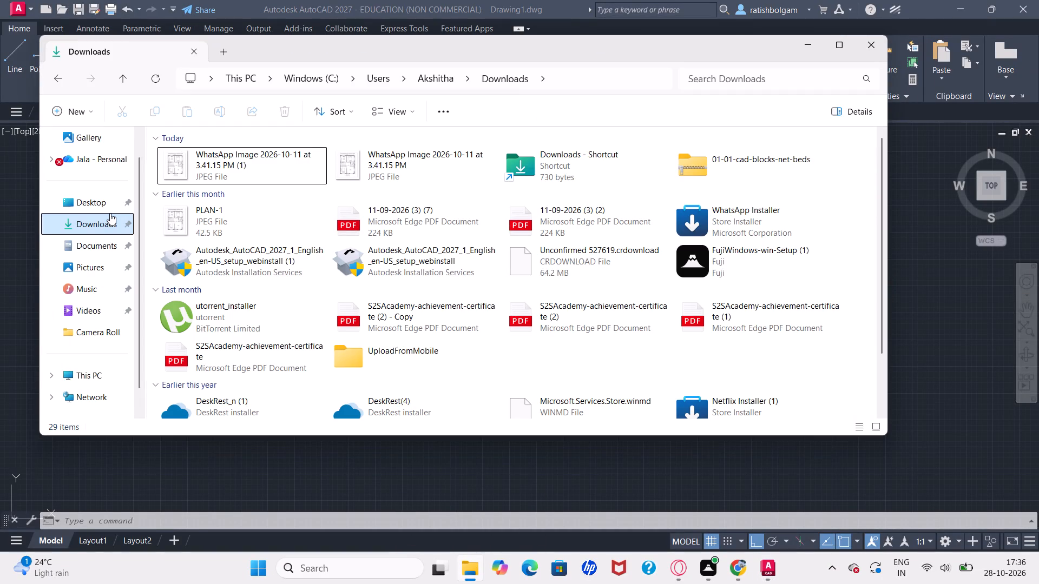
click(107, 221)
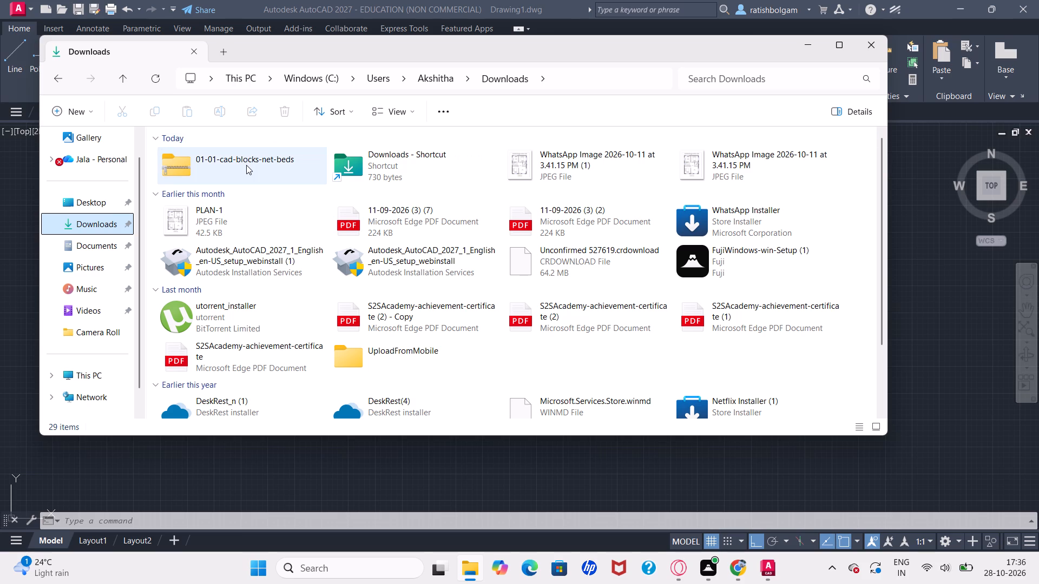
double_click(246, 165)
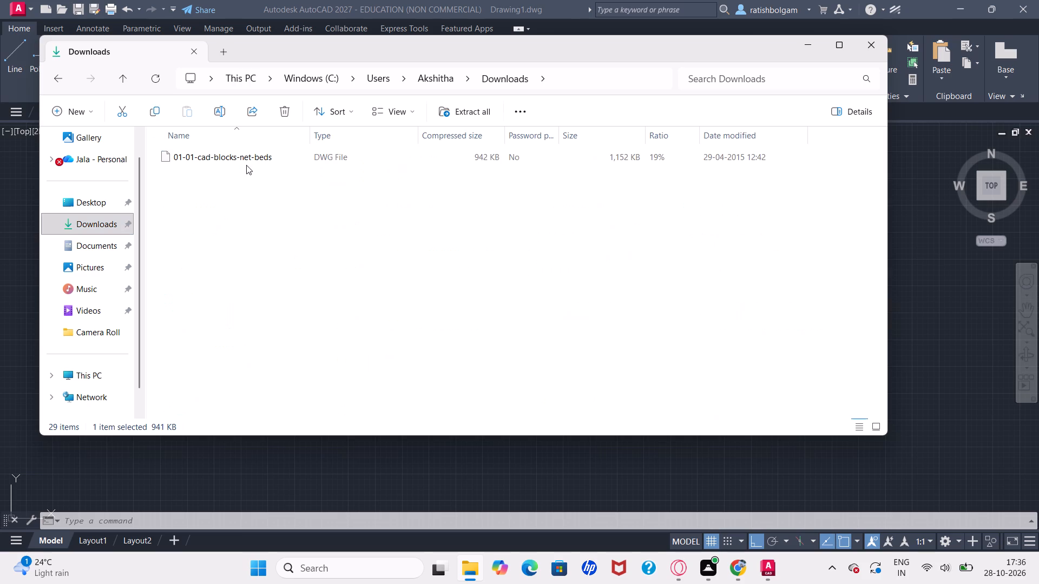
double_click(246, 155)
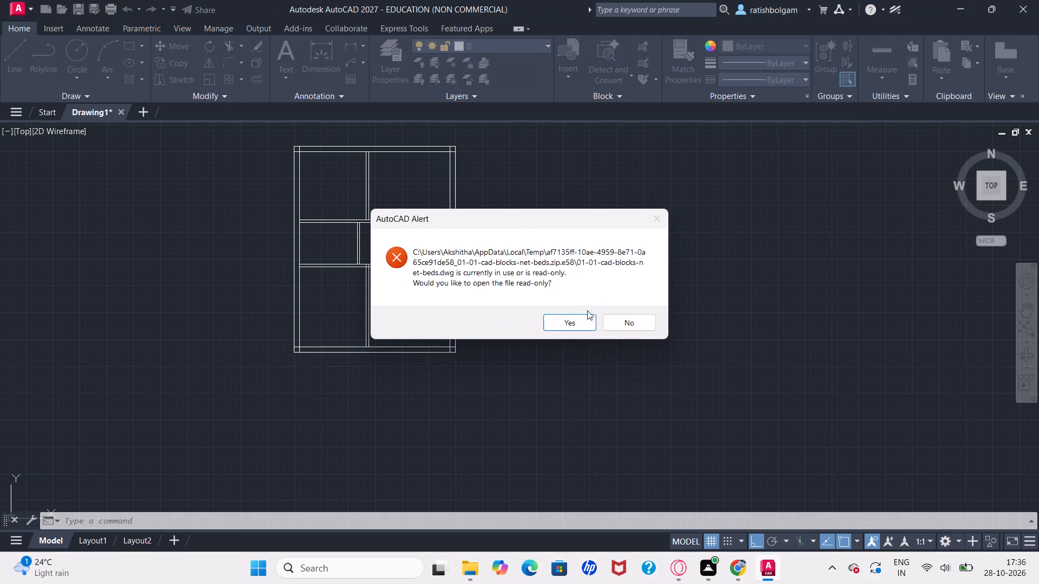
click(574, 324)
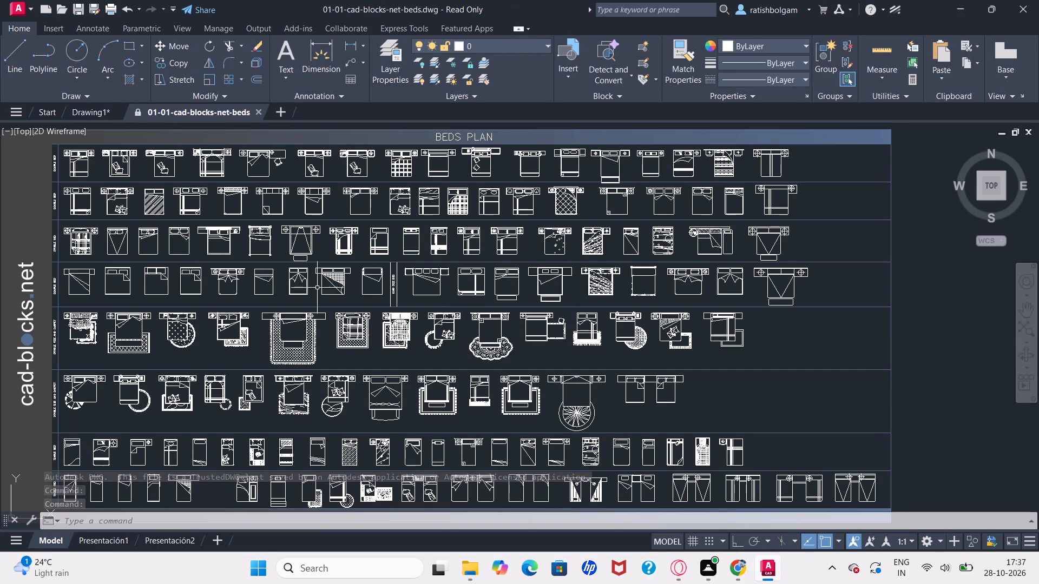
Copy the two-pillow bed with both blanket corners folded back, without nightstands, and close the beds drawing without saving.
ctrl+scroll(281, 288, up, 3)
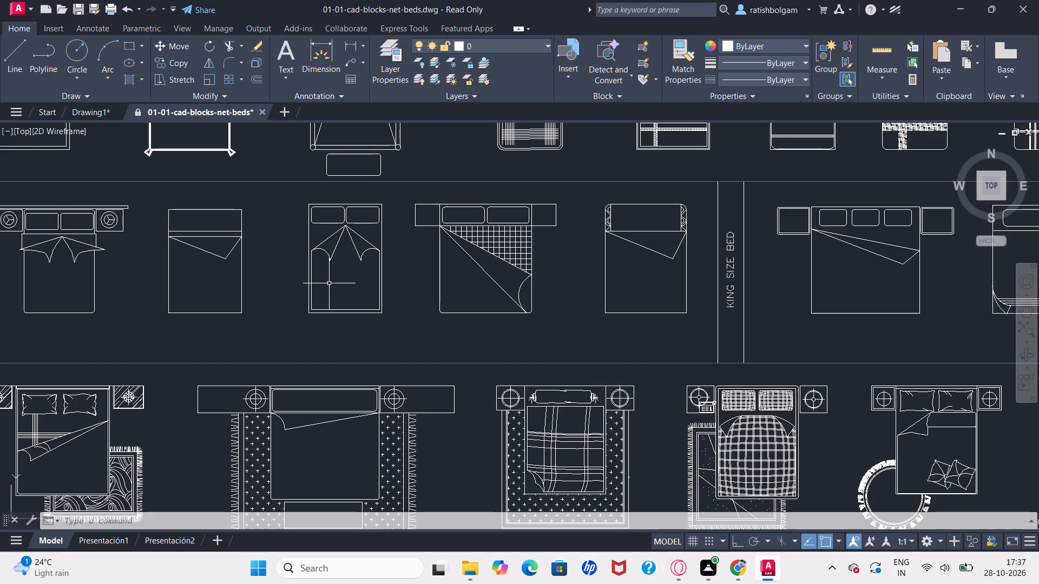
ctrl+scroll(329, 283, down, 3)
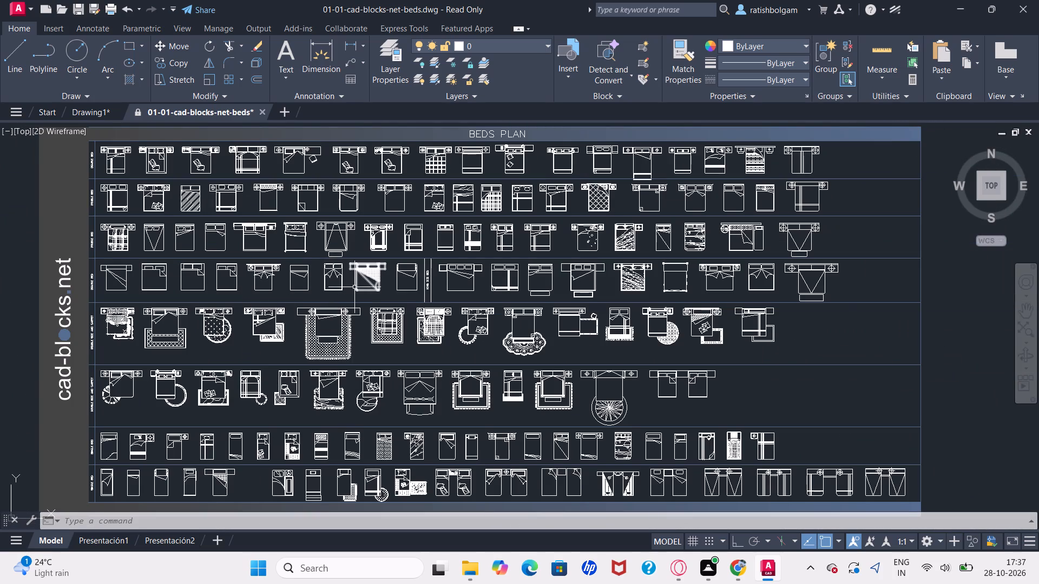
ctrl+scroll(352, 286, up, 5)
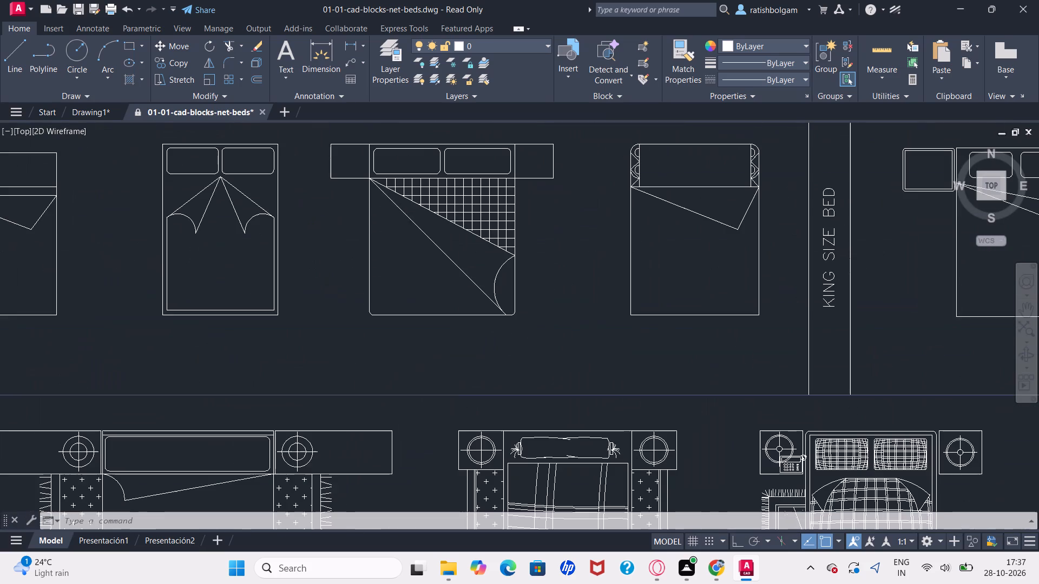
ctrl+scroll(352, 286, down, 1)
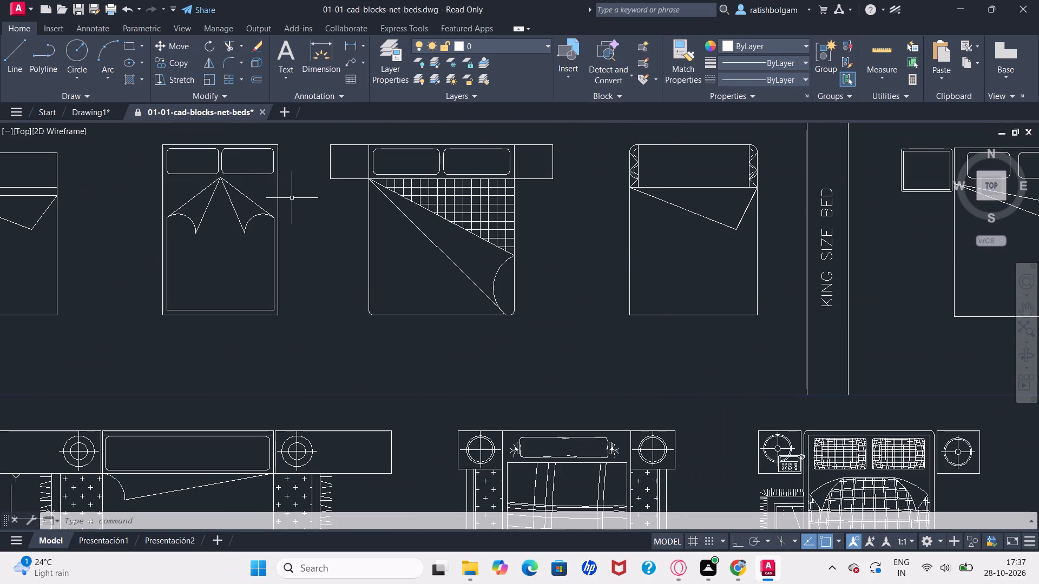
click(268, 211)
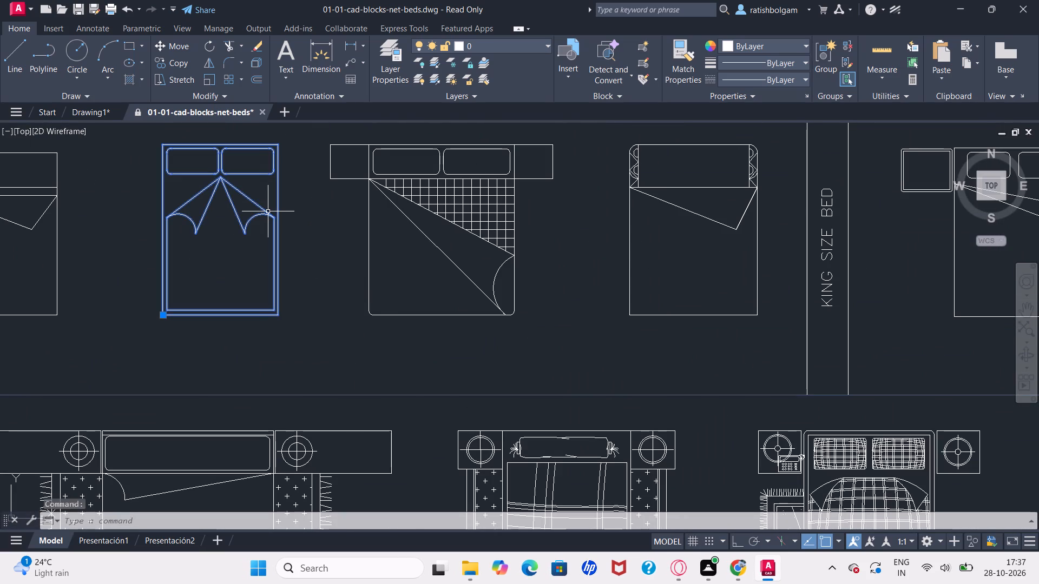
key(ctrl+c)
click(261, 109)
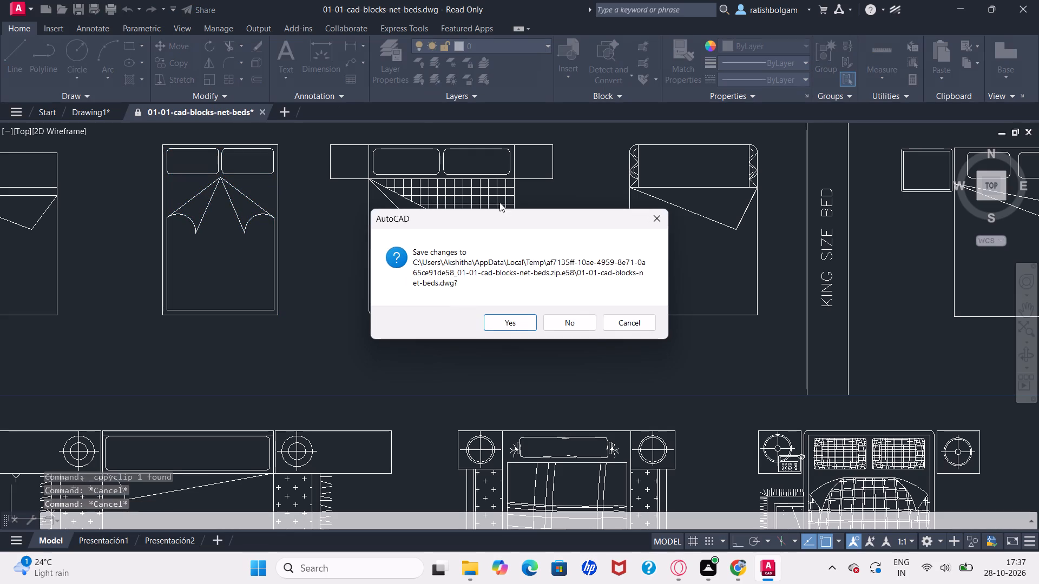
click(582, 322)
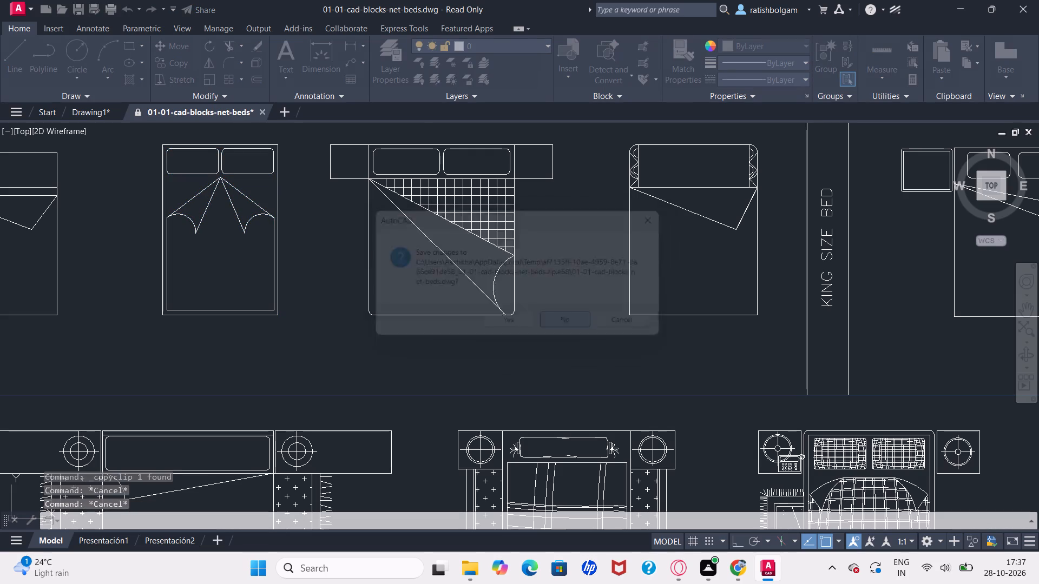
Paste the copied bed into the floor plan drawing, in the empty area southeast of the plan.
ctrl+scroll(538, 297, down, 2)
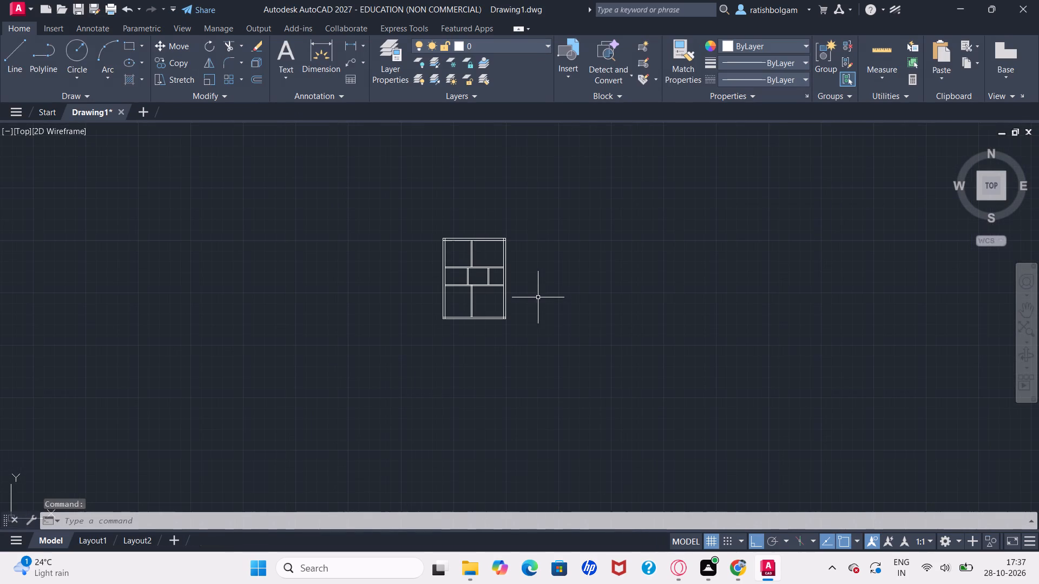
click(623, 303)
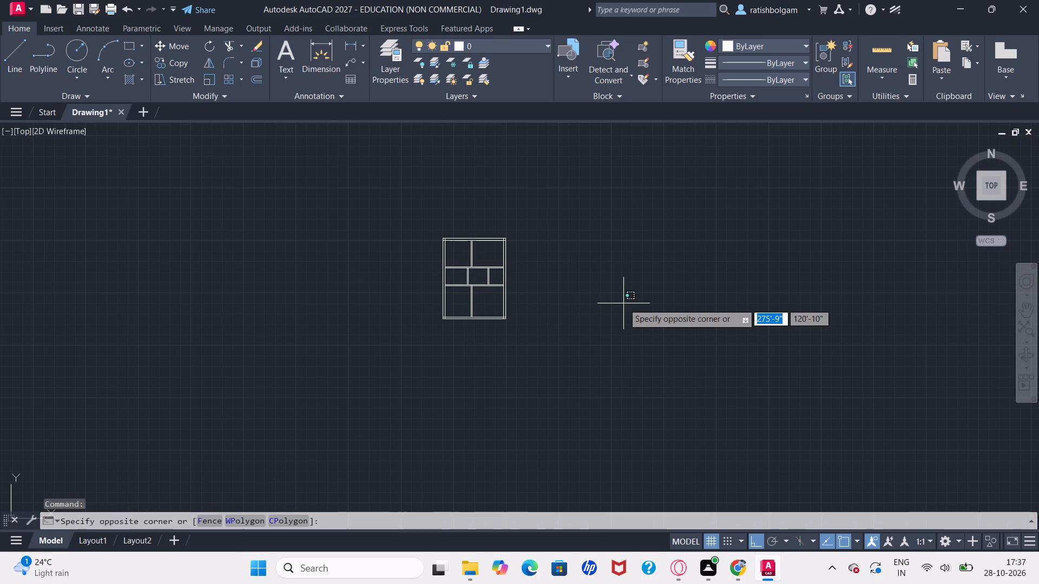
key(ctrl+v)
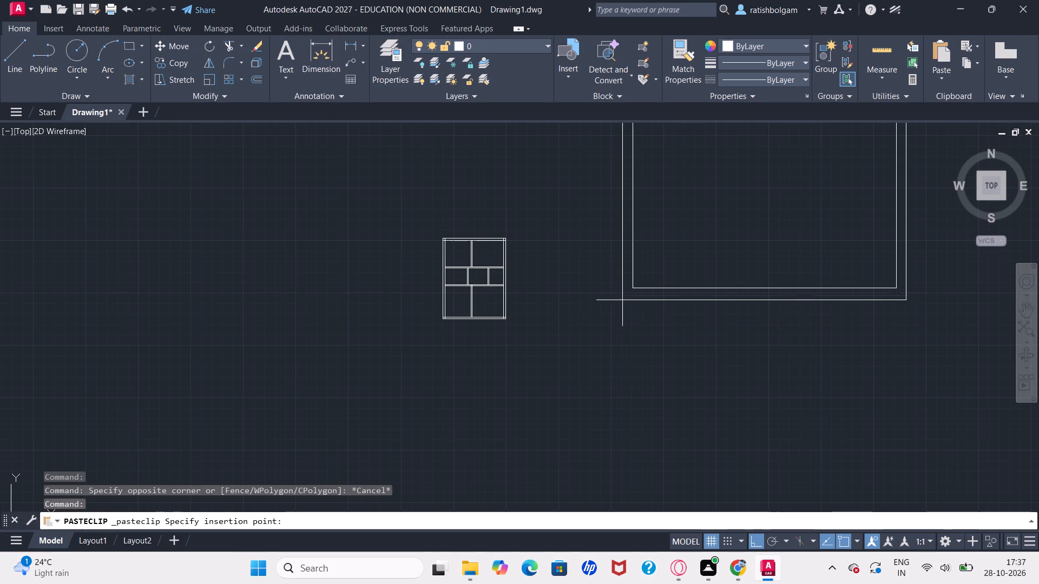
click(610, 439)
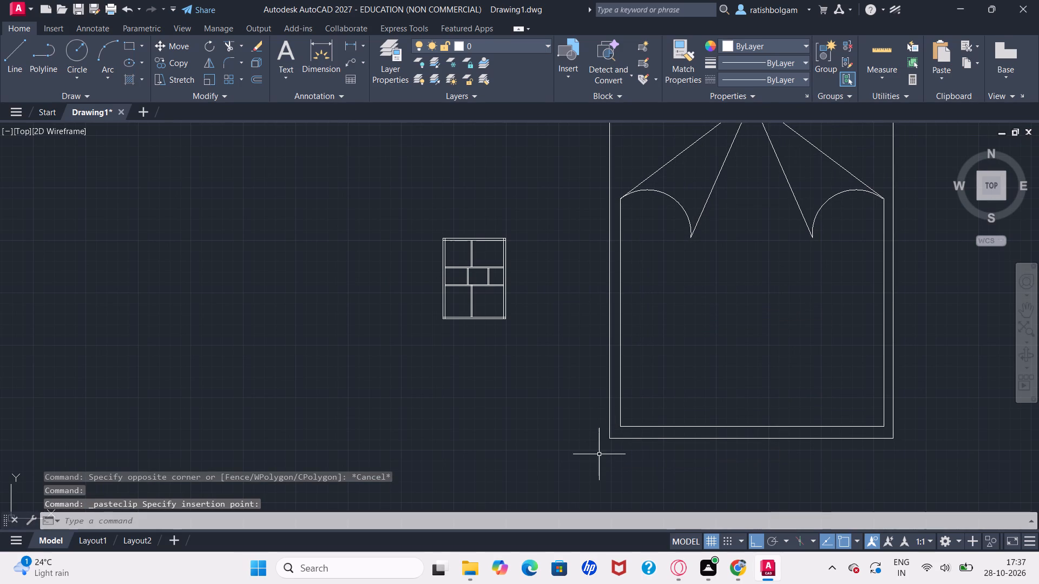
Scale the pasted bed down freehand from its southwest corner to about a third of the floor plan's width.
text(sc)
key(Return)
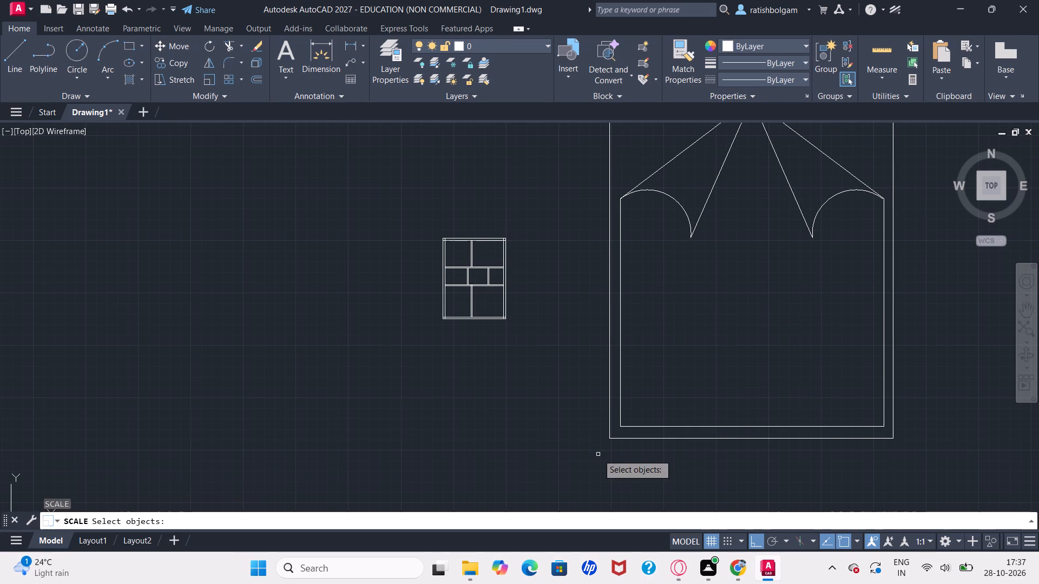
click(609, 436)
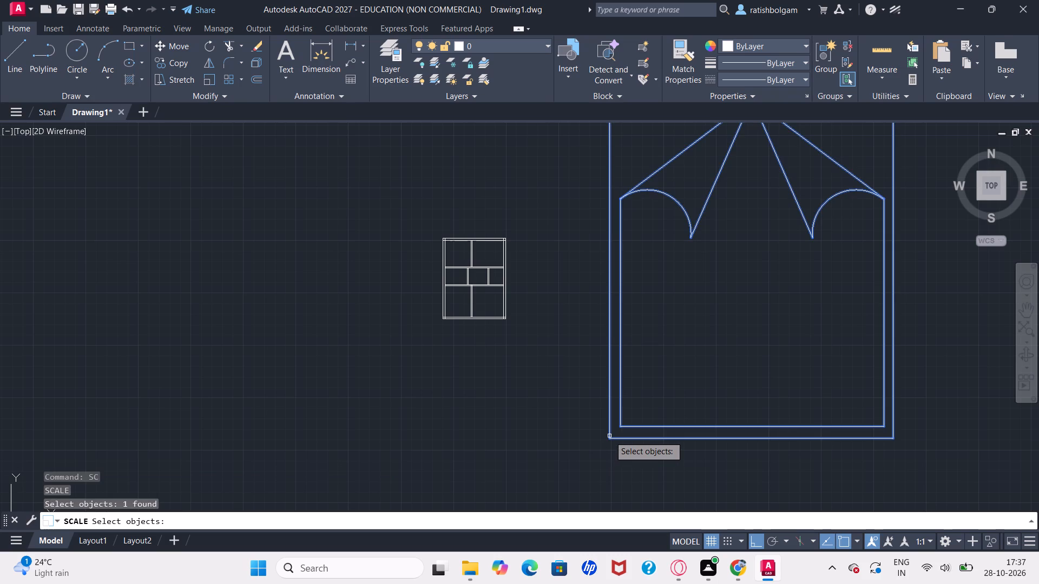
key(Return)
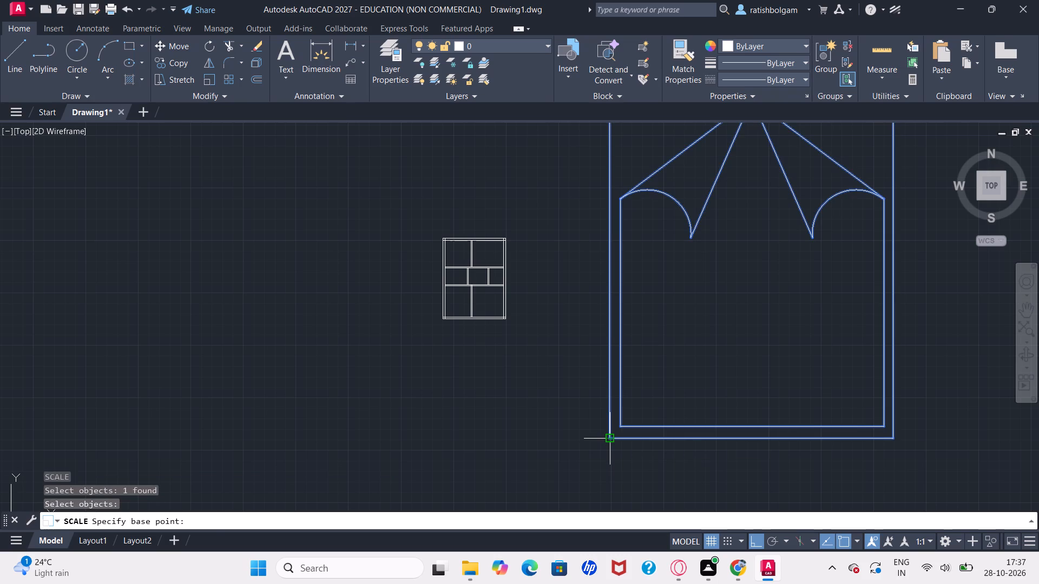
click(609, 436)
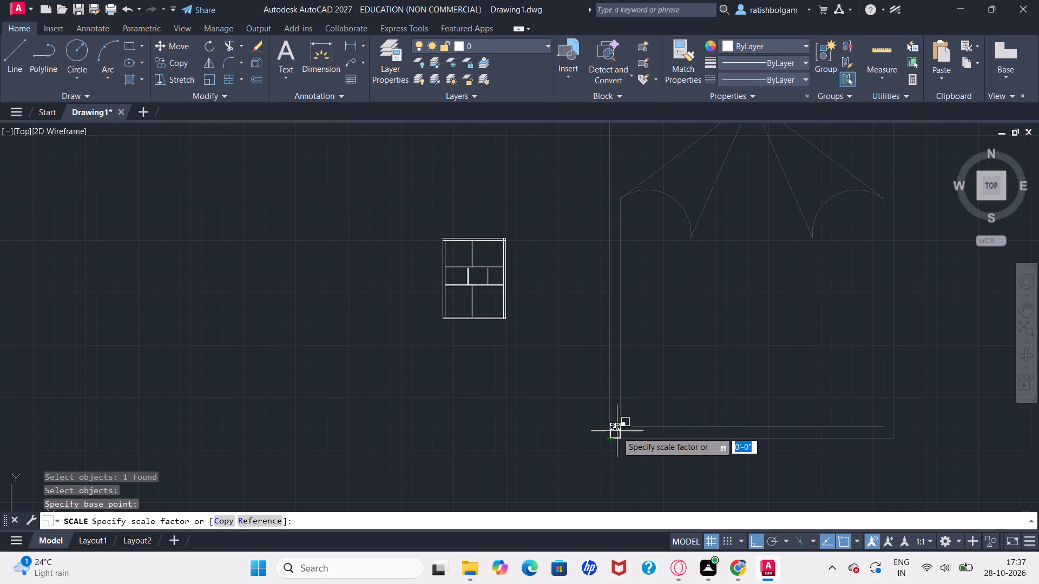
click(617, 432)
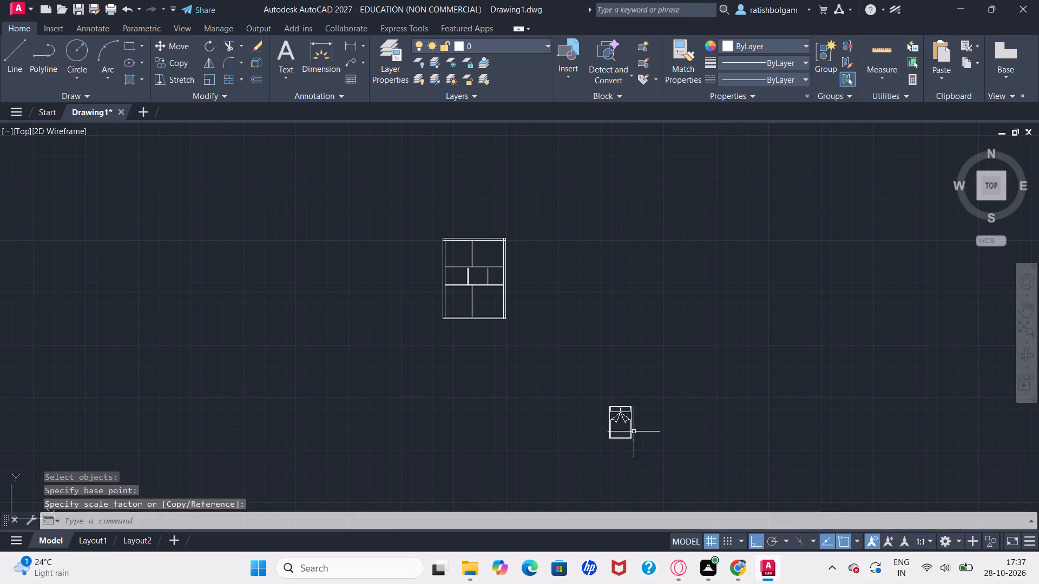
Select the scaled-down bed southeast of the plan.
drag(658, 433, 636, 404)
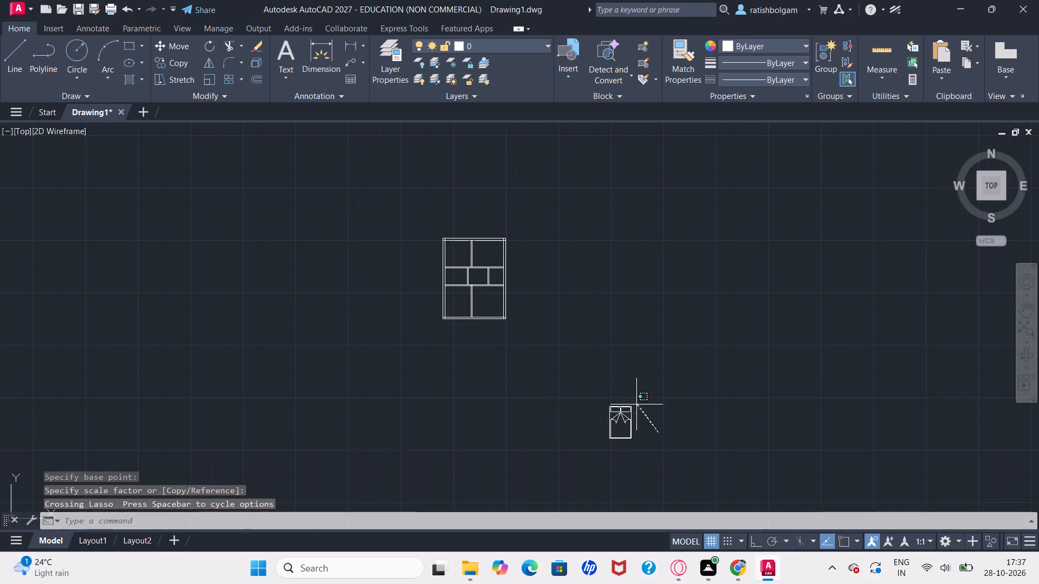
drag(636, 404, 646, 406)
click(646, 406)
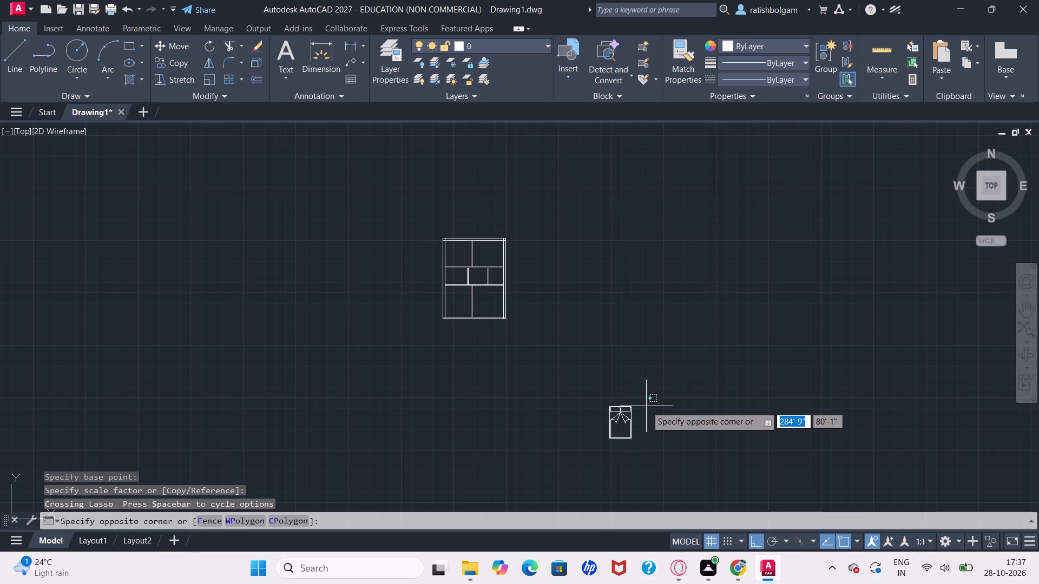
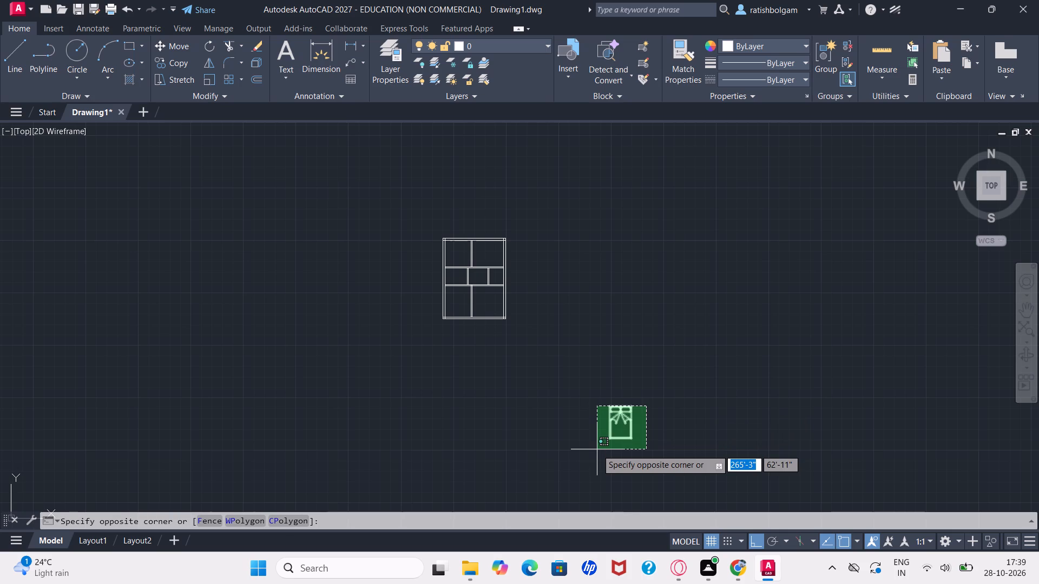
Turn off orthogonal restriction while moving the bed by its northeast corner to the inner northeast corner of the floor plan's northeast room.
click(597, 449)
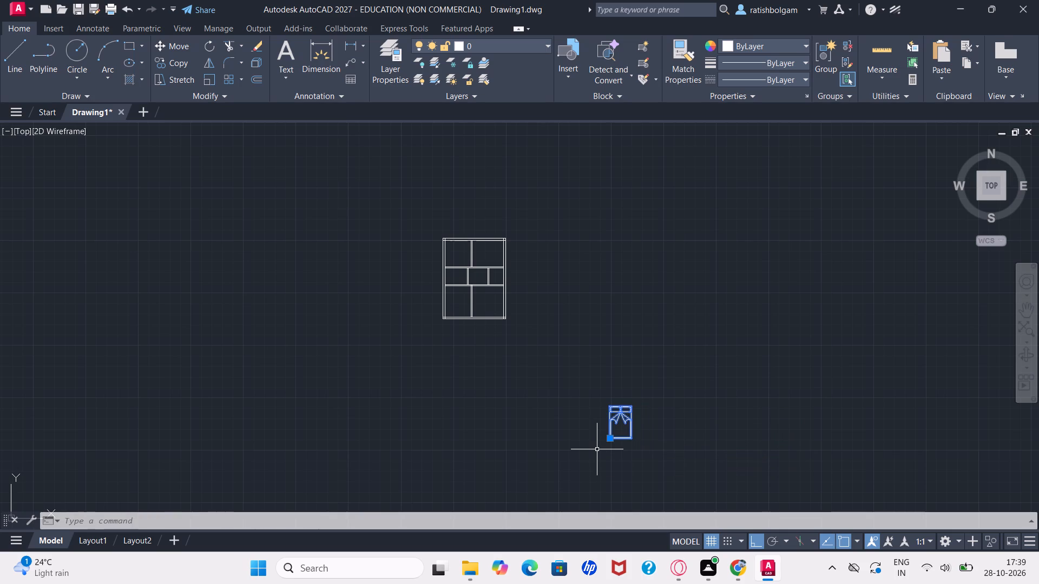
click(597, 449)
key(m)
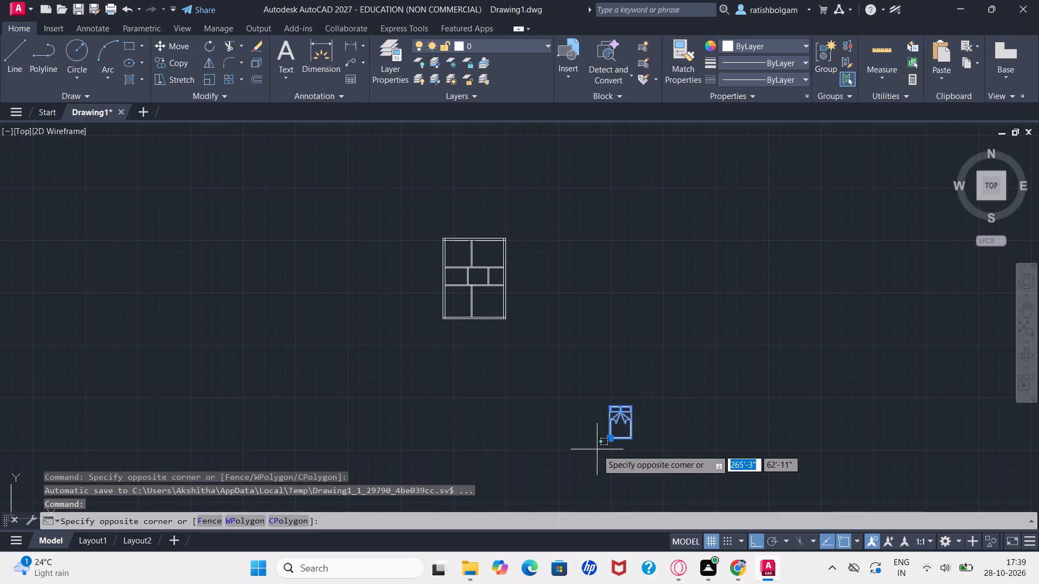
key(Return)
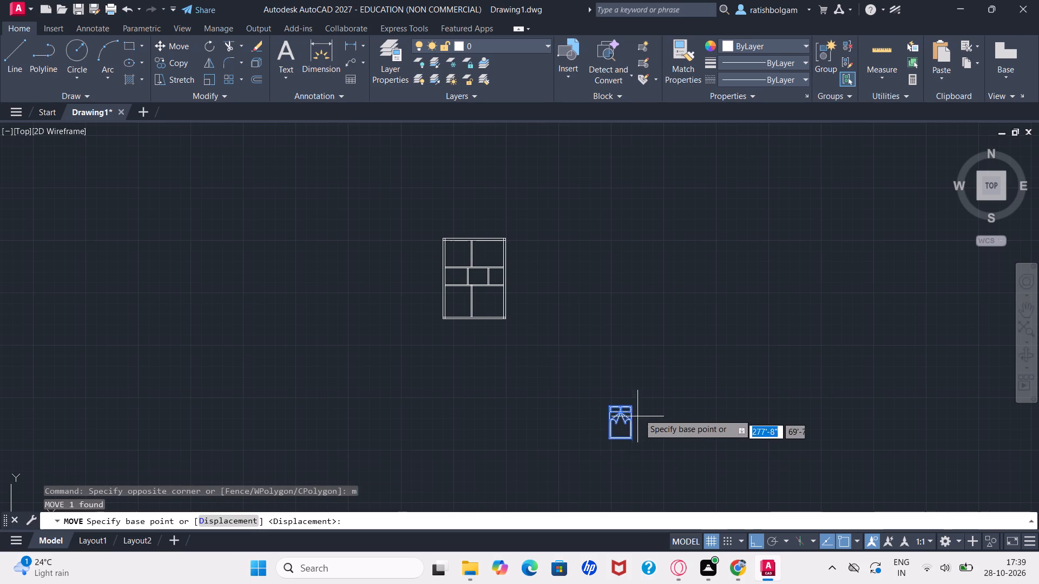
click(635, 409)
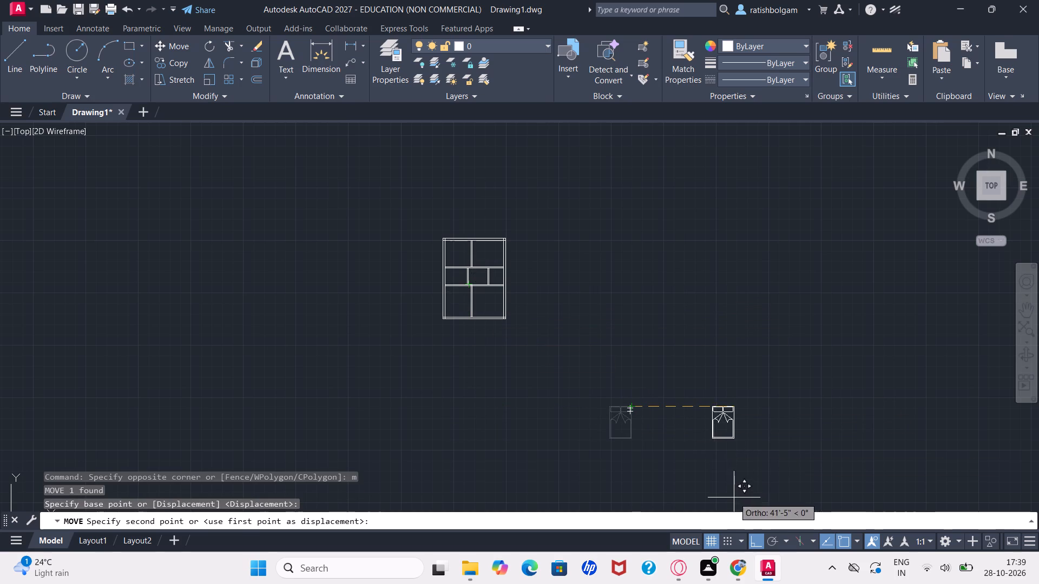
click(753, 534)
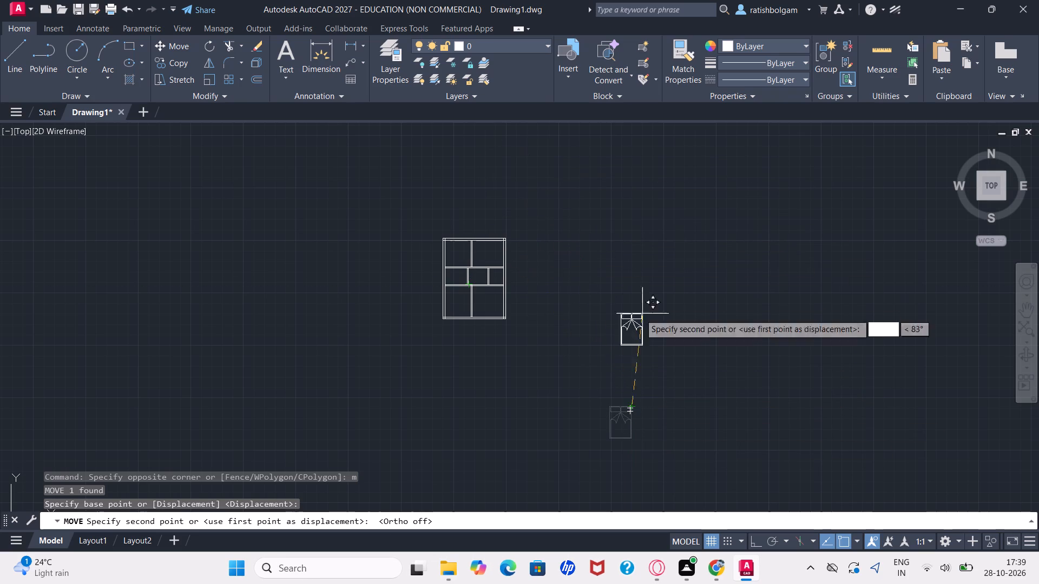
ctrl+scroll(478, 253, up, 4)
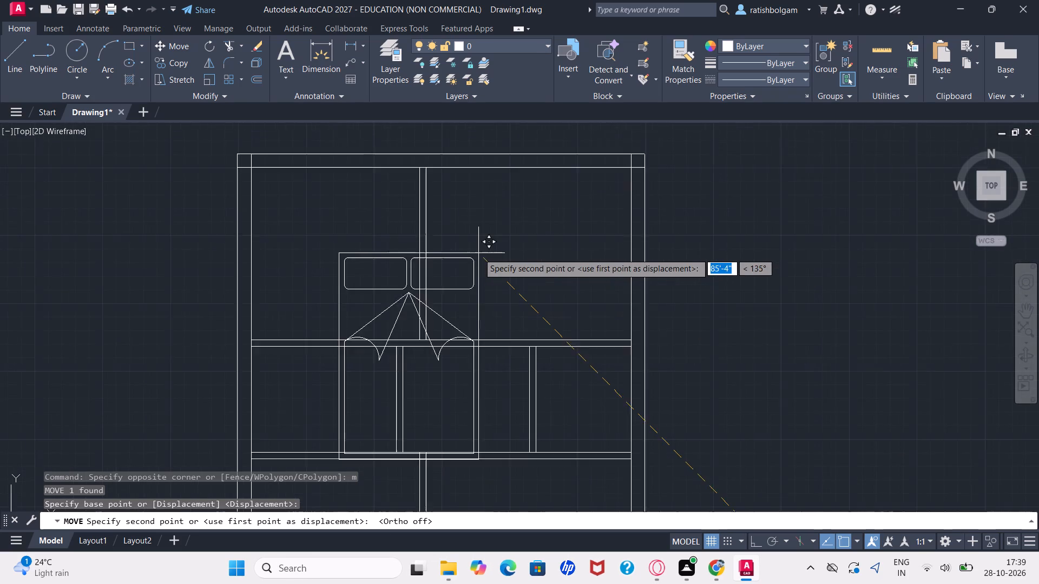
ctrl+scroll(478, 253, up, 3)
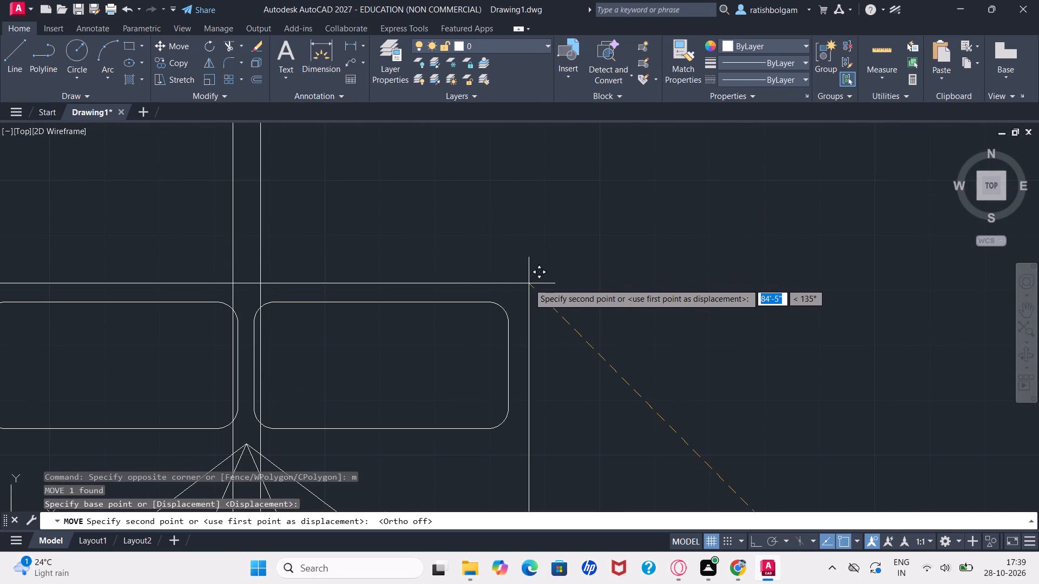
scroll(694, 150, up, 1)
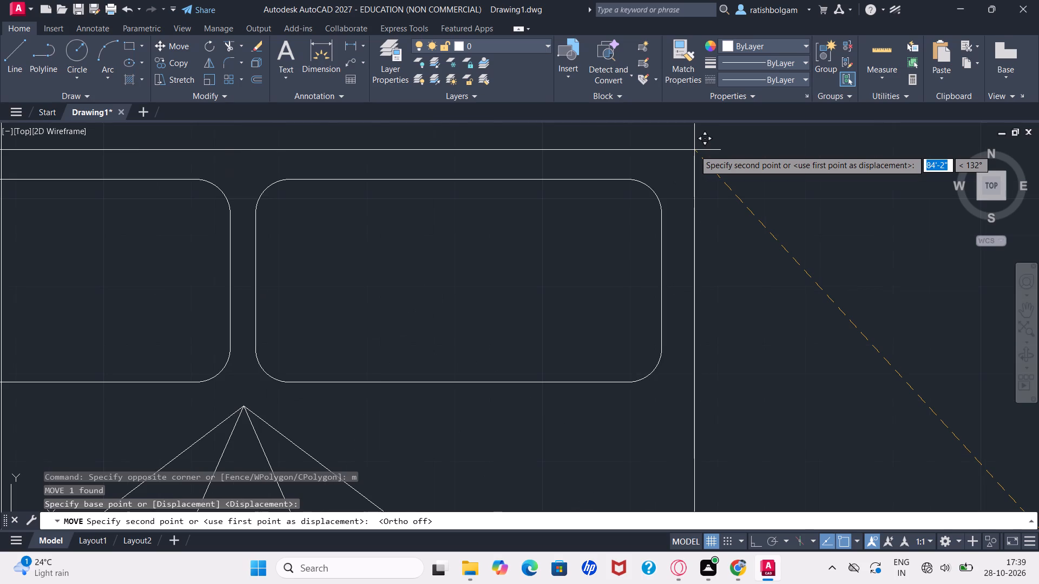
ctrl+scroll(694, 150, down, 4)
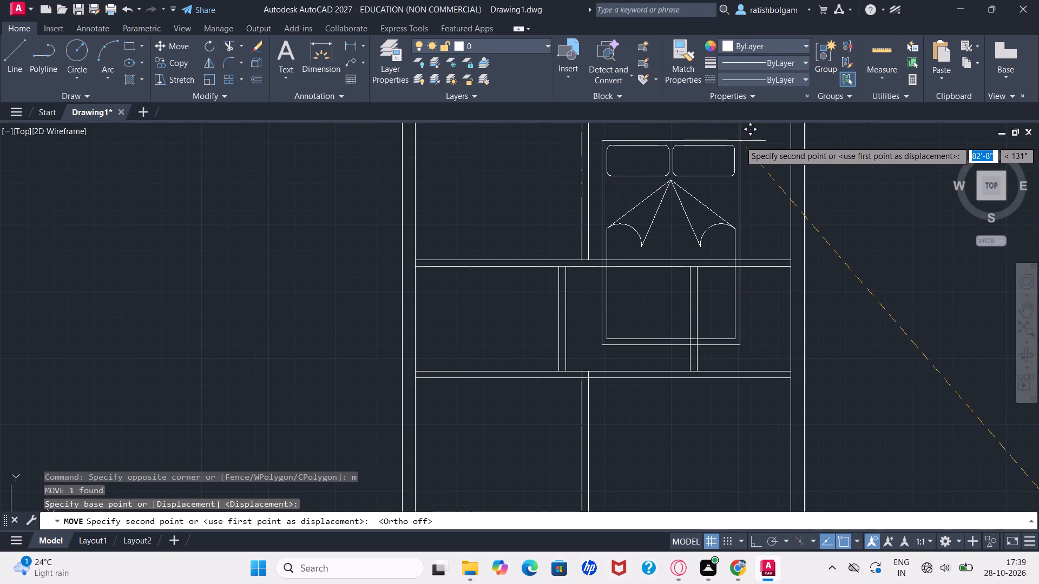
ctrl+scroll(740, 141, down, 2)
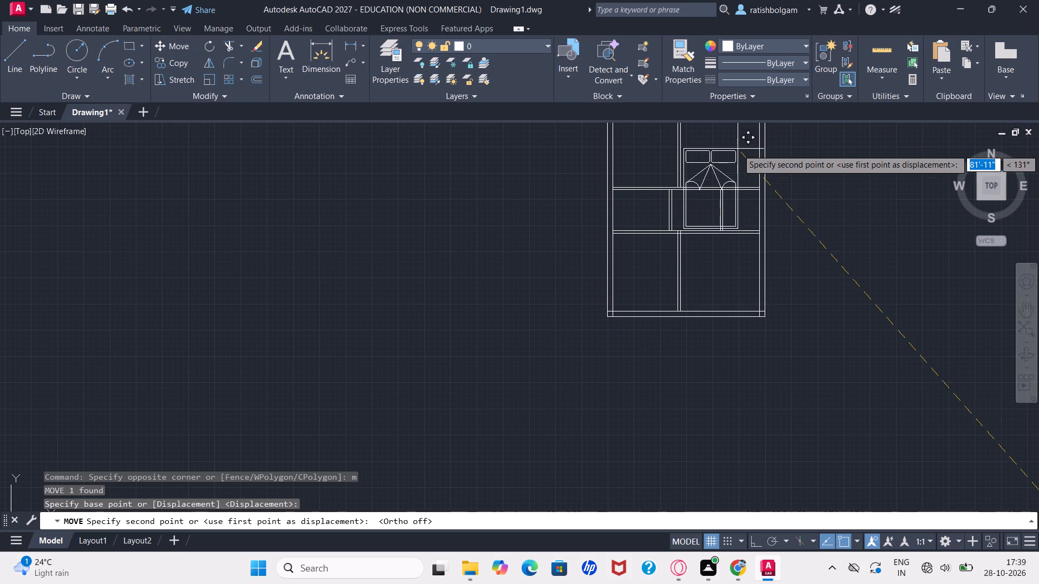
ctrl+scroll(739, 154, down, 2)
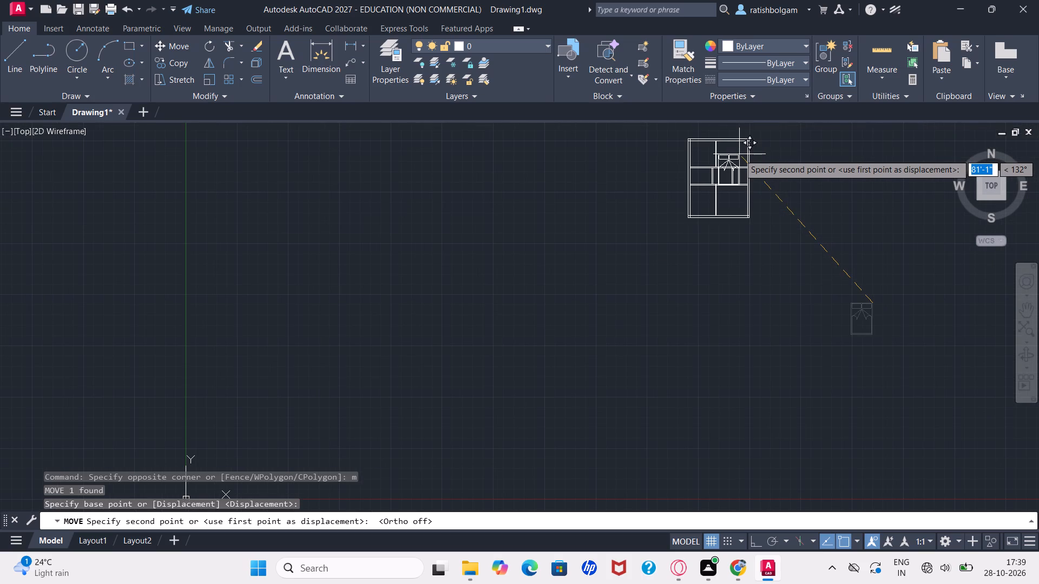
click(742, 145)
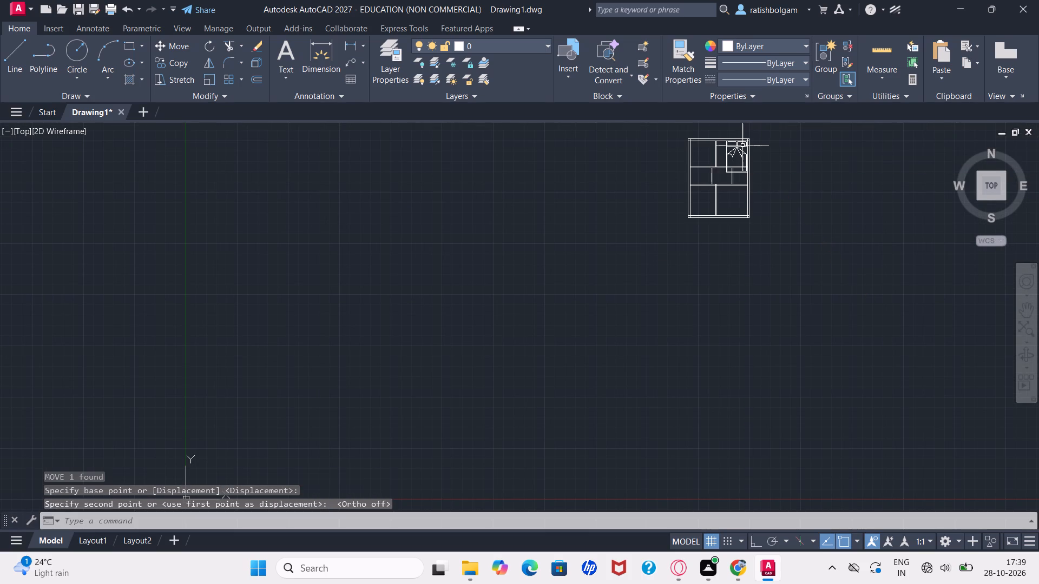
Scale the bed down freehand about a point just west of it, to roughly a third of the northeast room's width.
ctrl+scroll(732, 165, up, 7)
ctrl+scroll(732, 165, down, 2)
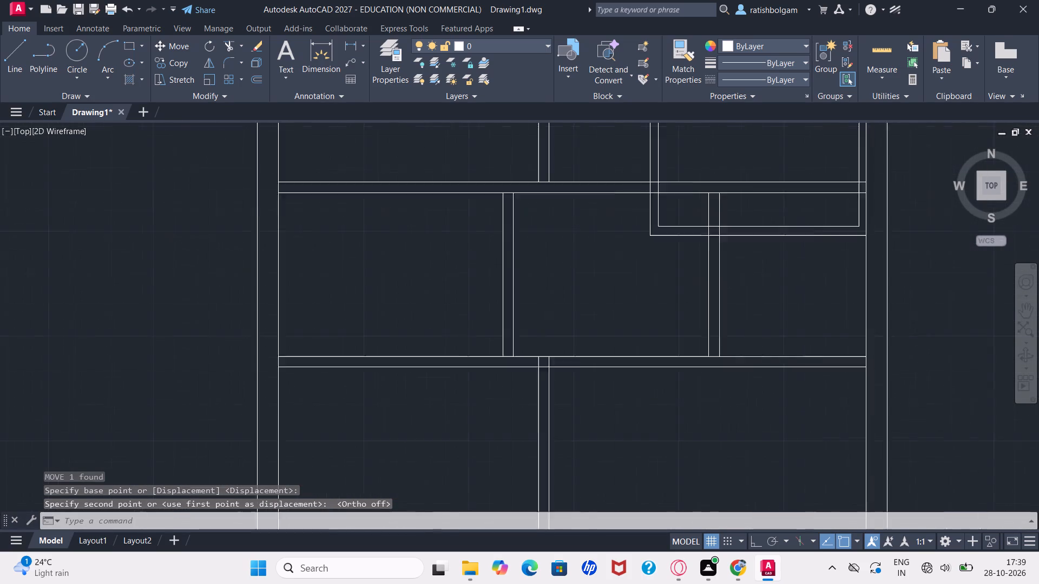
ctrl+scroll(732, 165, down, 3)
ctrl+scroll(732, 165, up, 1)
ctrl+scroll(732, 165, down, 1)
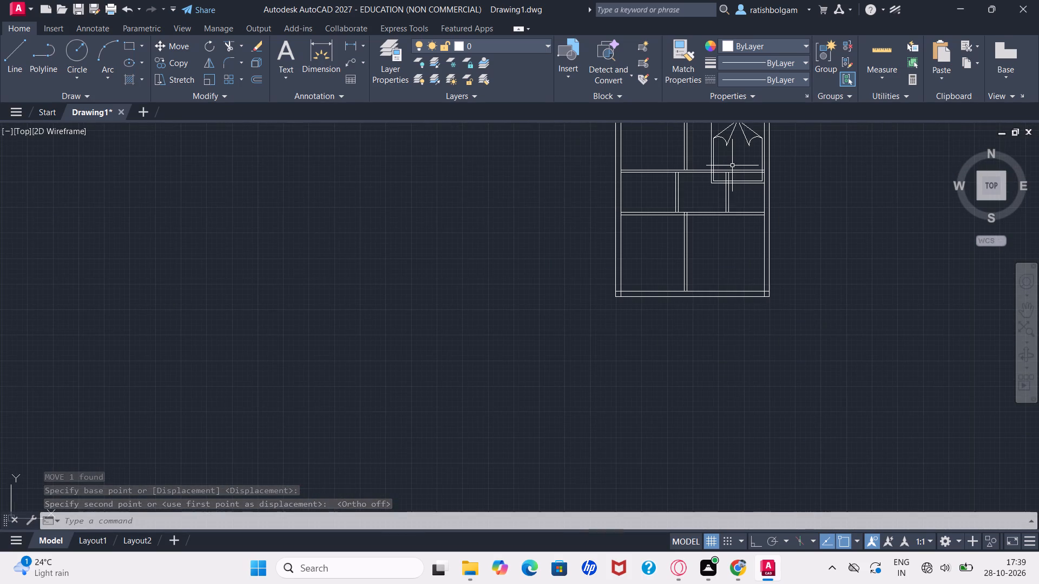
ctrl+scroll(732, 165, down, 2)
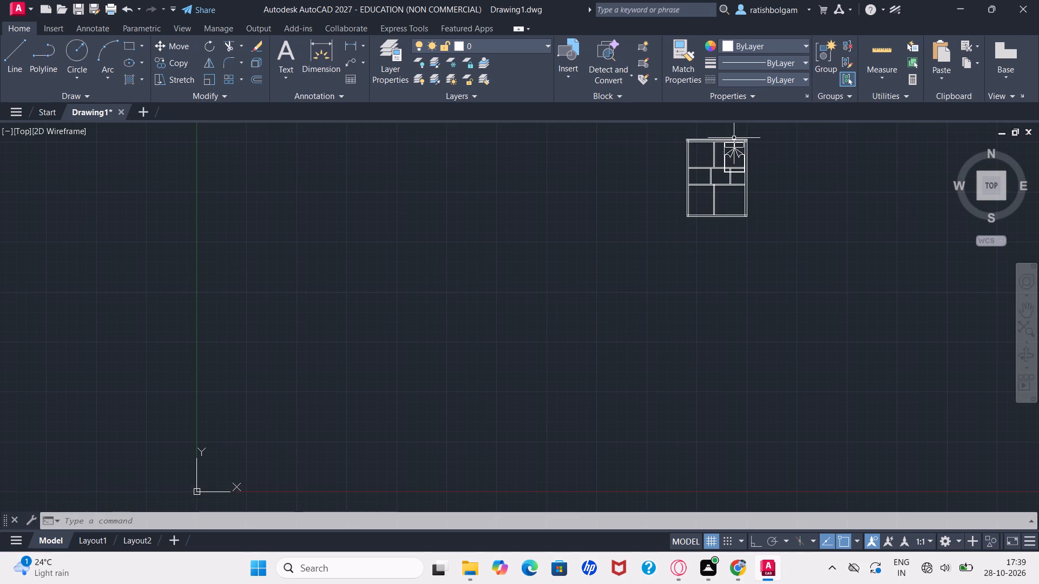
ctrl+scroll(737, 133, up, 4)
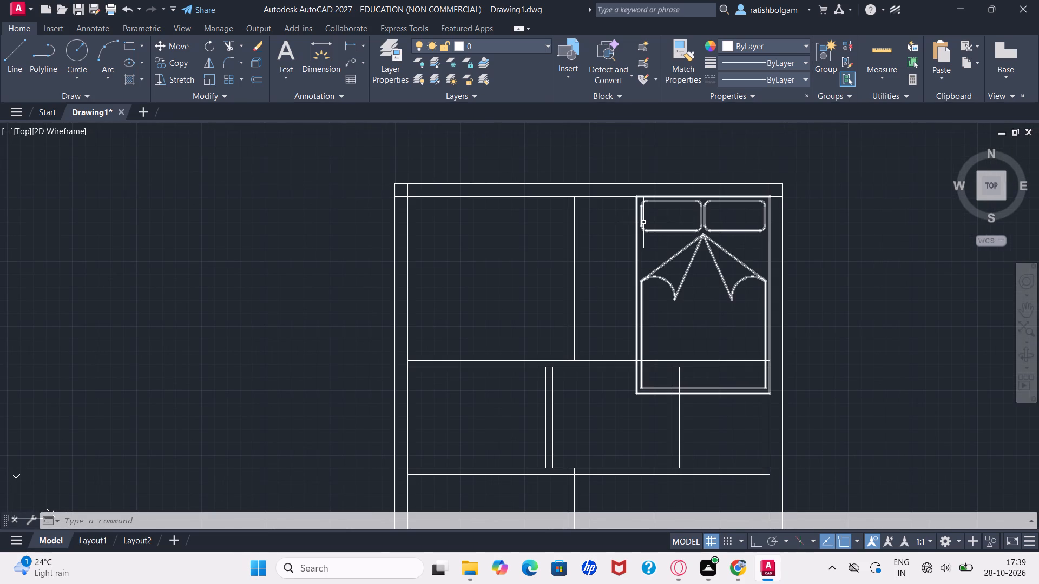
click(643, 222)
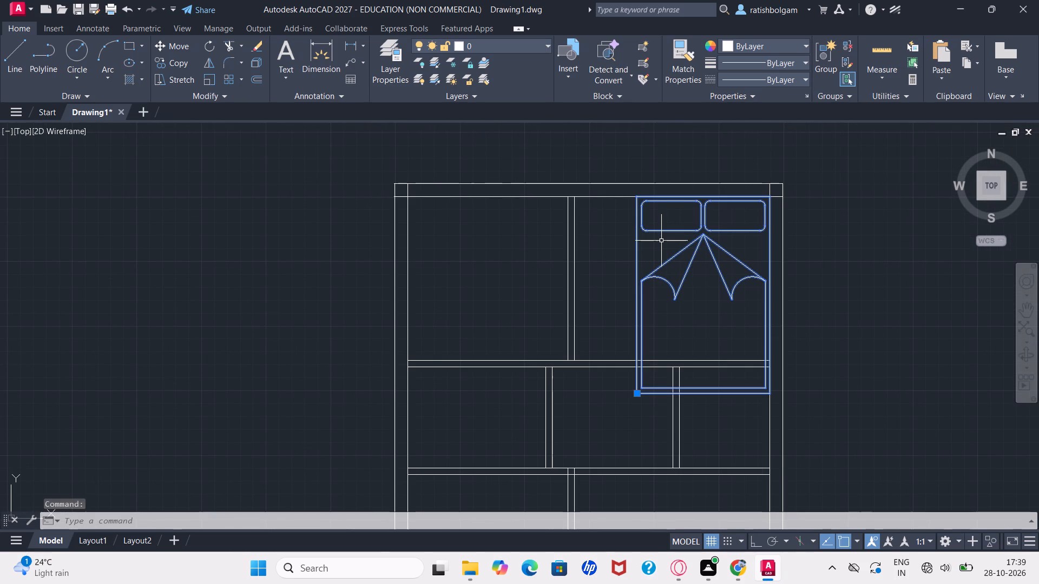
text(sc)
key(Return)
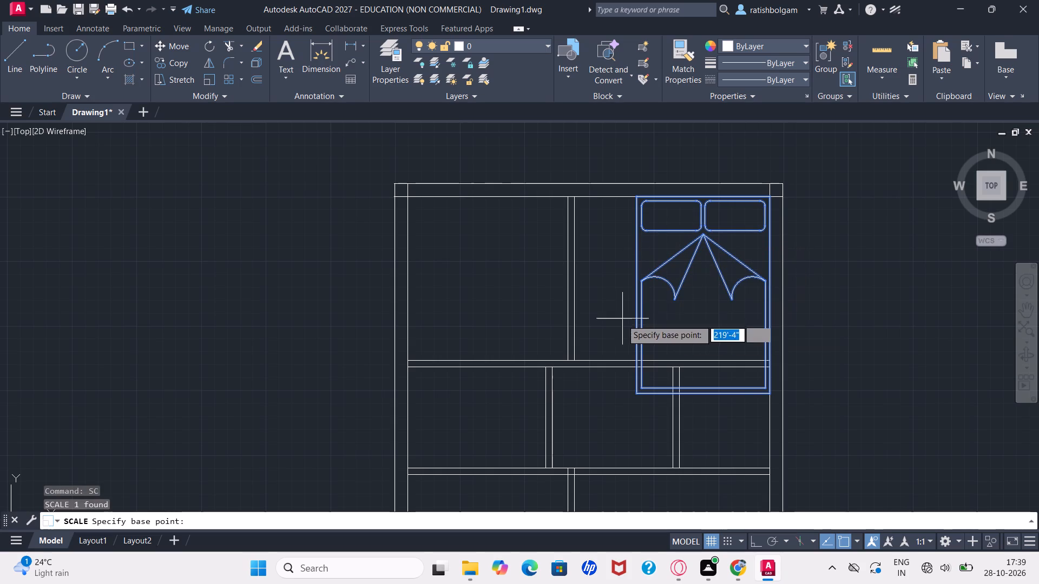
click(623, 311)
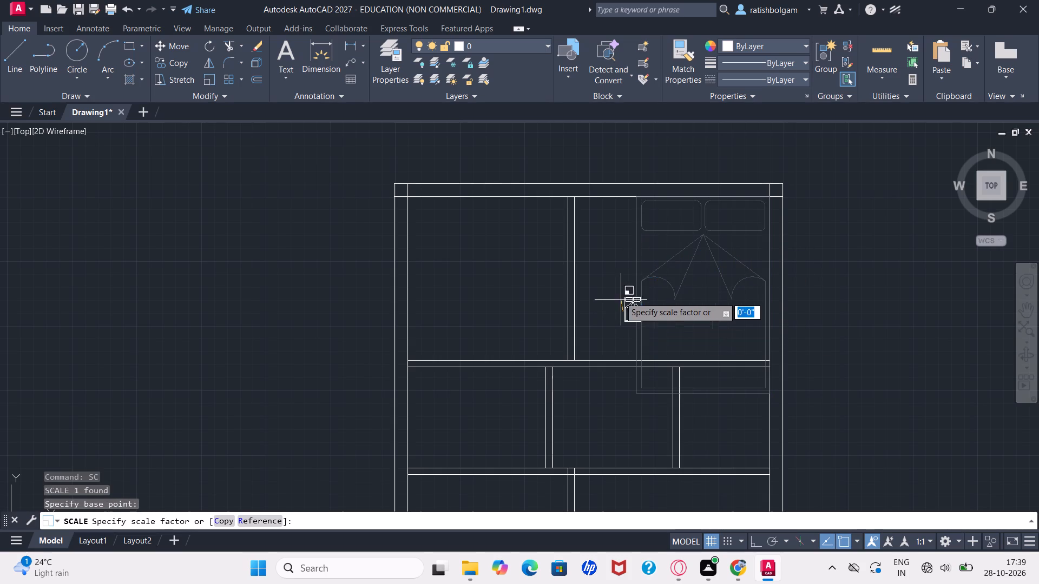
click(612, 268)
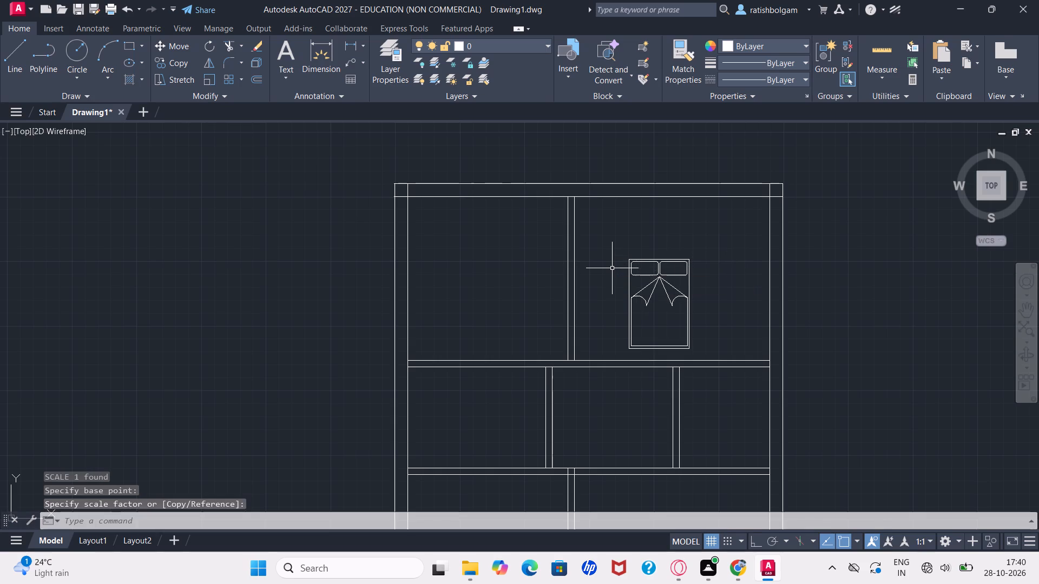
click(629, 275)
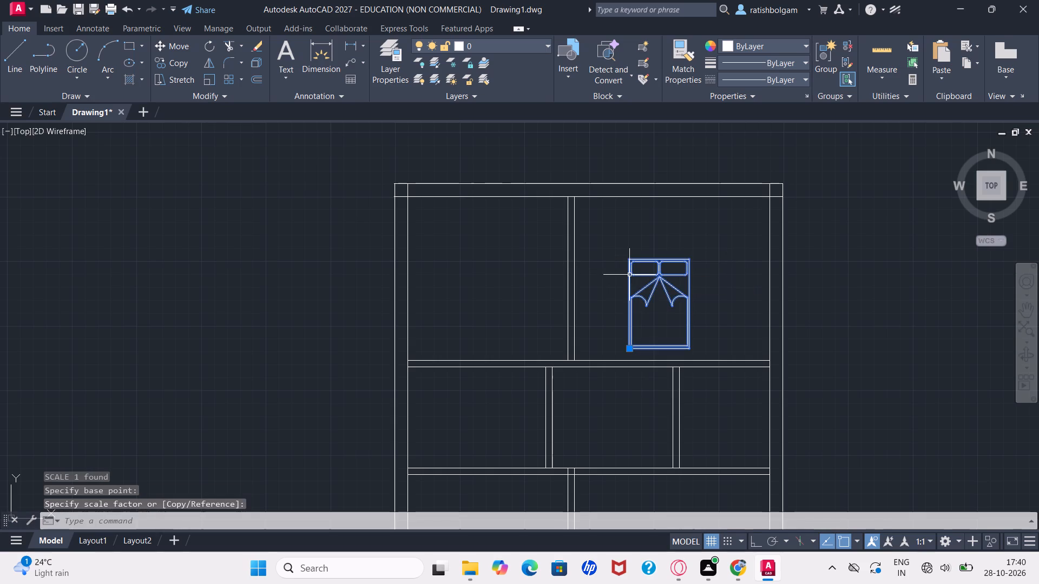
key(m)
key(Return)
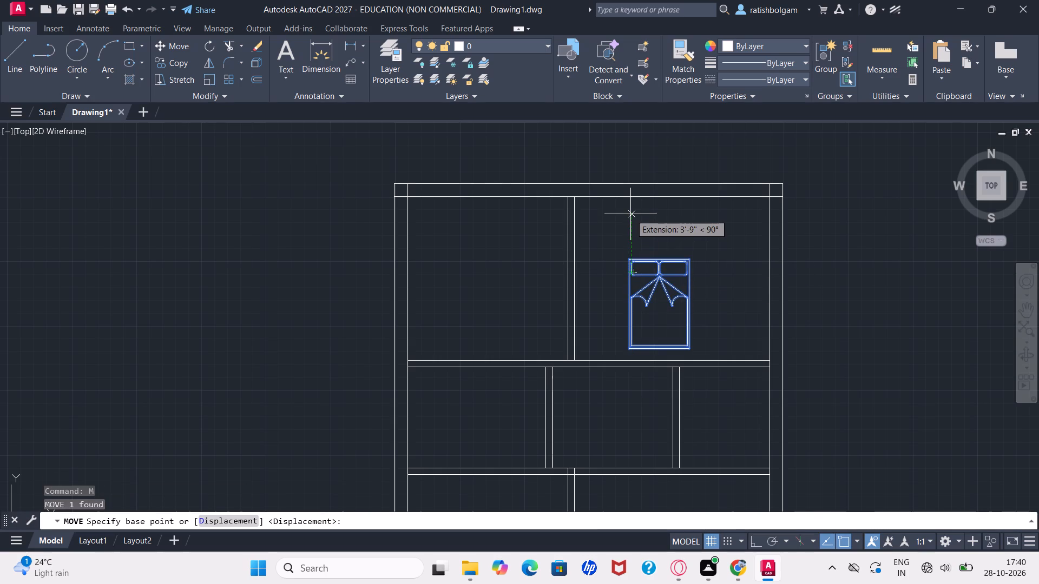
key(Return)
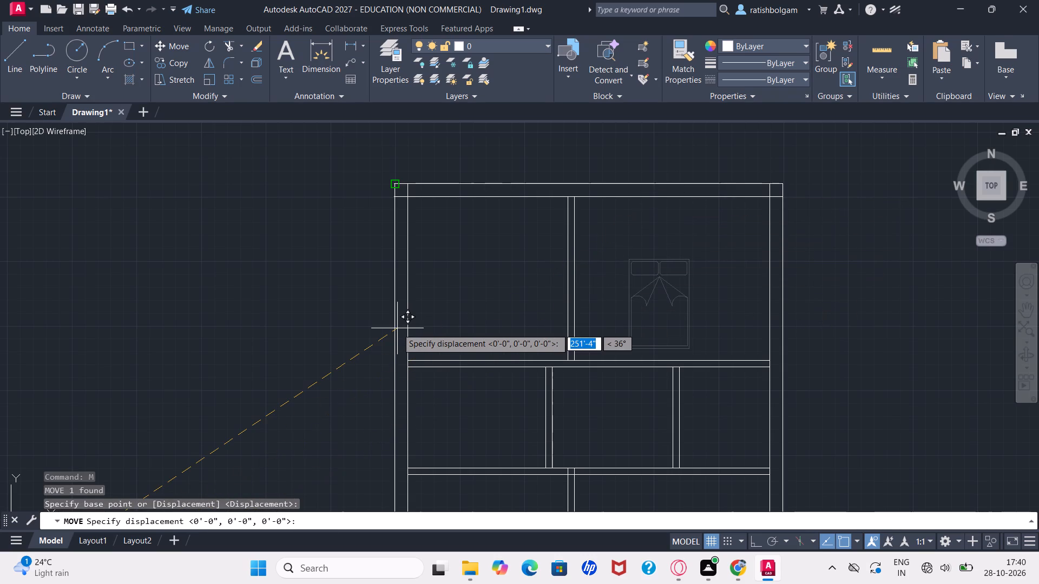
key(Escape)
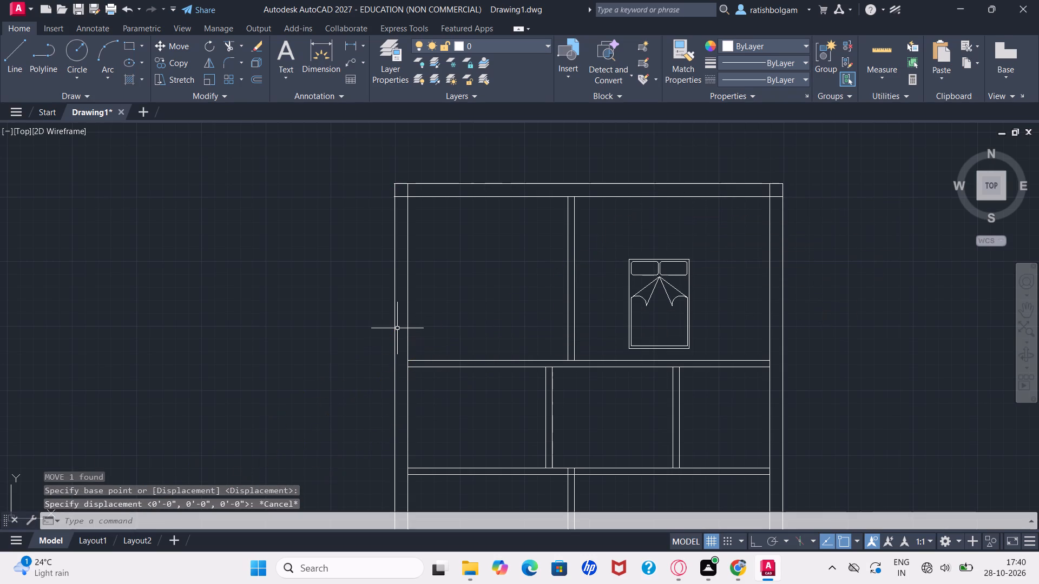
Move the bed north so its headboard sits just below the north wall's inner face, near the middle of the northeast room.
key(m)
key(Return)
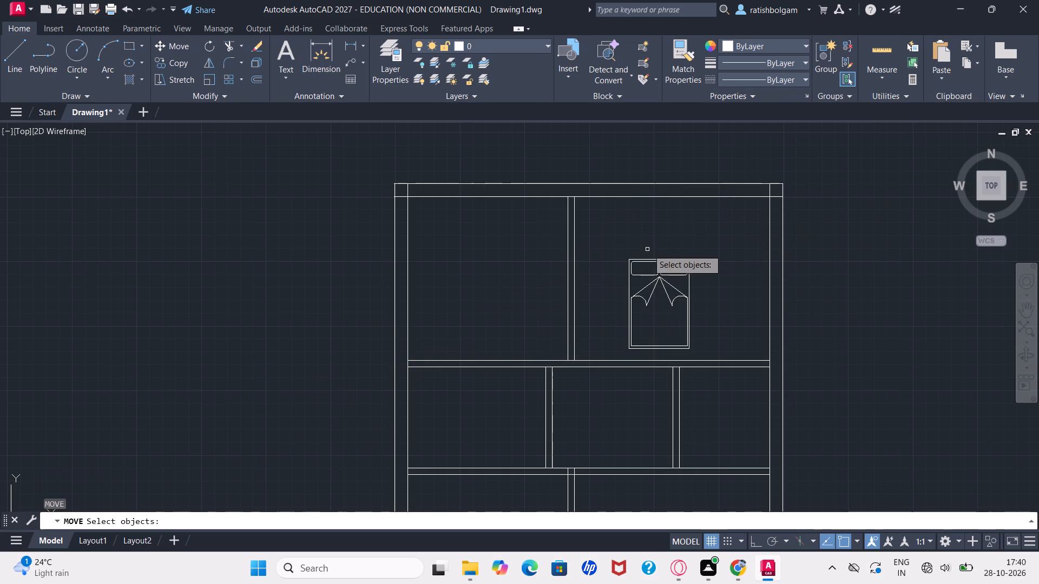
click(652, 262)
key(Return)
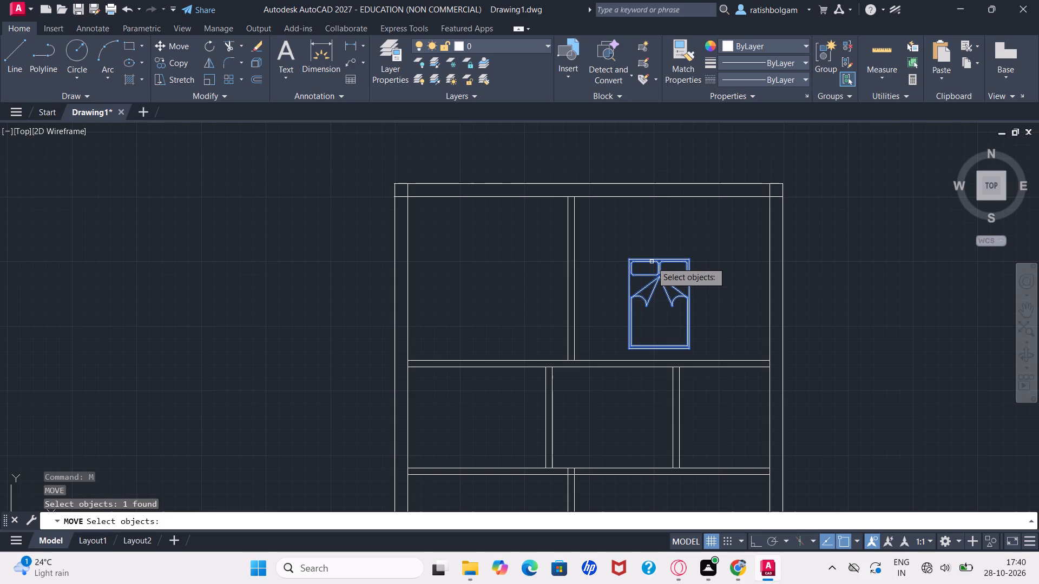
click(652, 262)
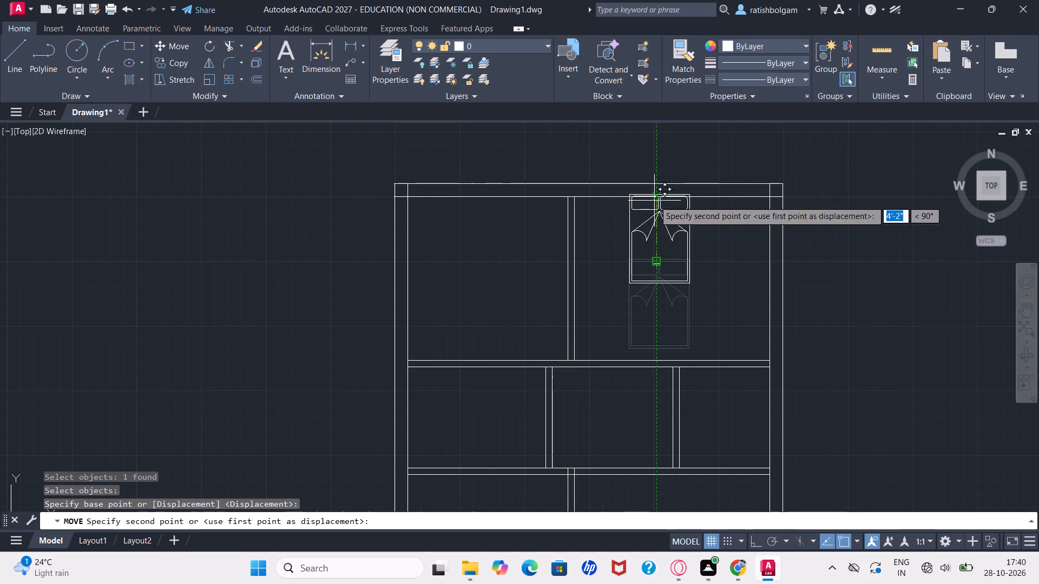
ctrl+scroll(657, 203, up, 3)
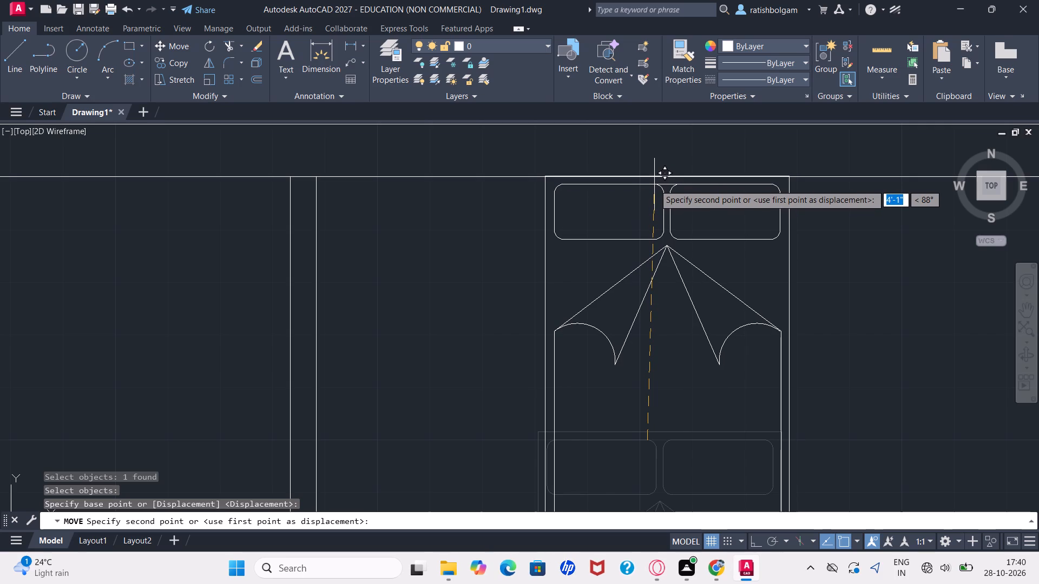
ctrl+scroll(654, 185, up, 4)
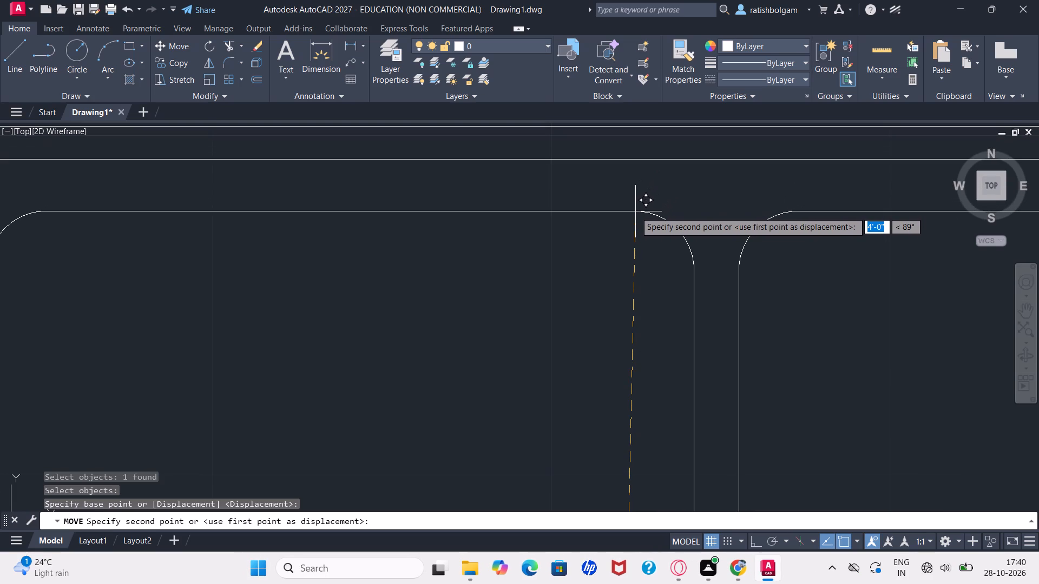
click(635, 211)
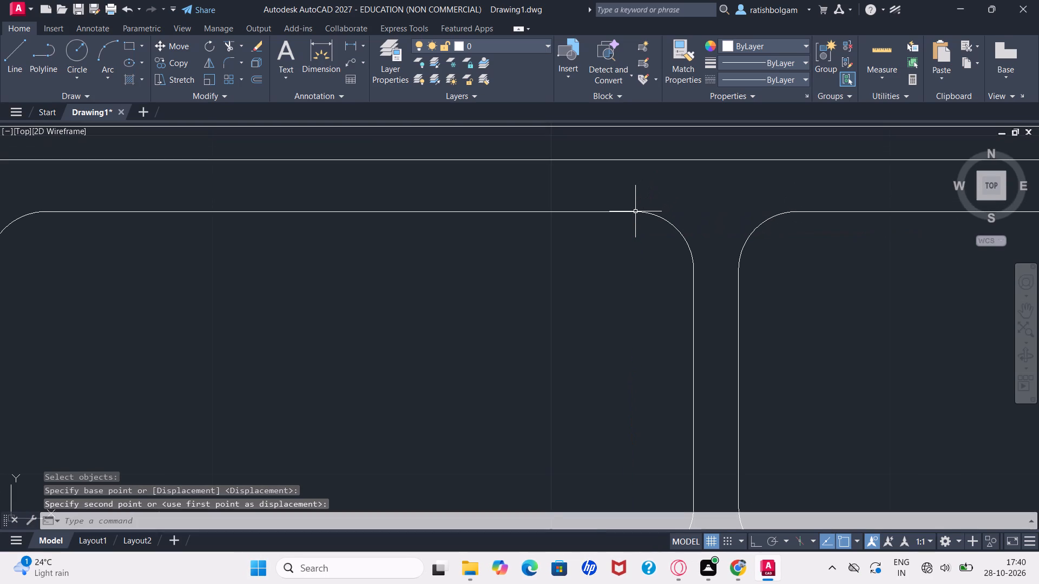
ctrl+scroll(635, 211, down, 4)
right_click(635, 211)
ctrl+scroll(635, 211, down, 5)
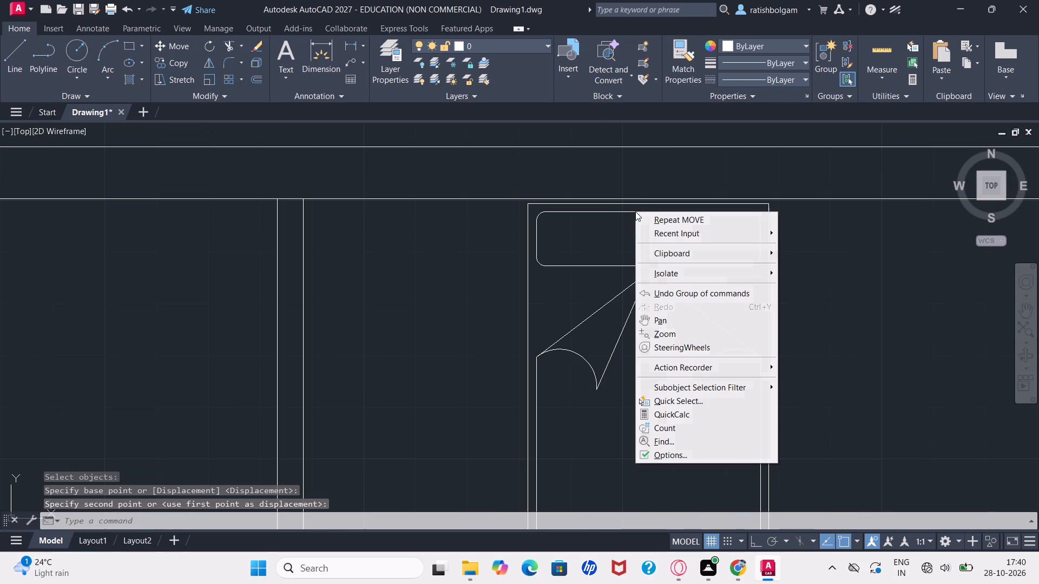
click(478, 329)
ctrl+scroll(478, 329, down, 3)
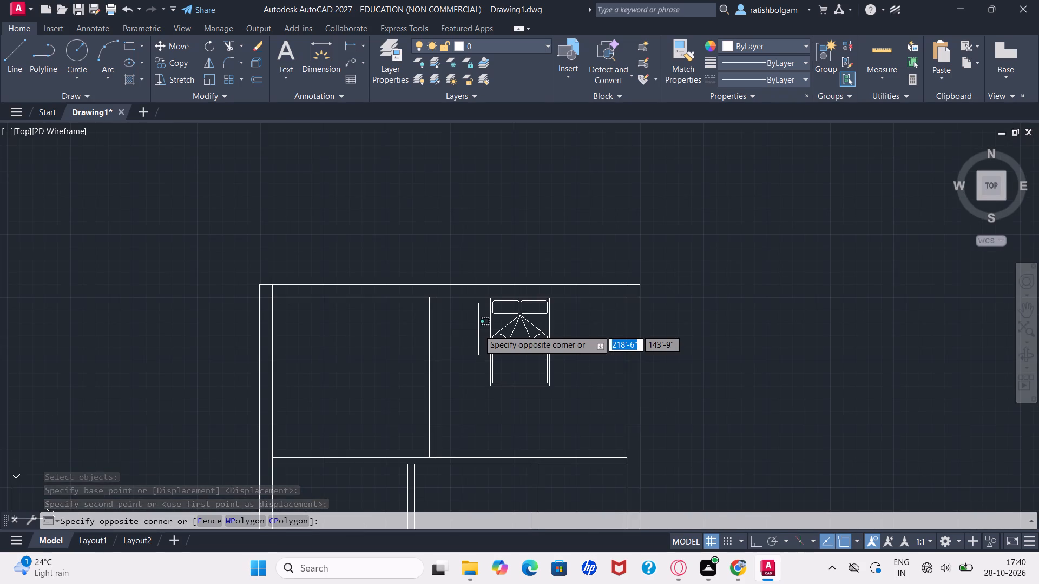
ctrl+scroll(478, 329, down, 3)
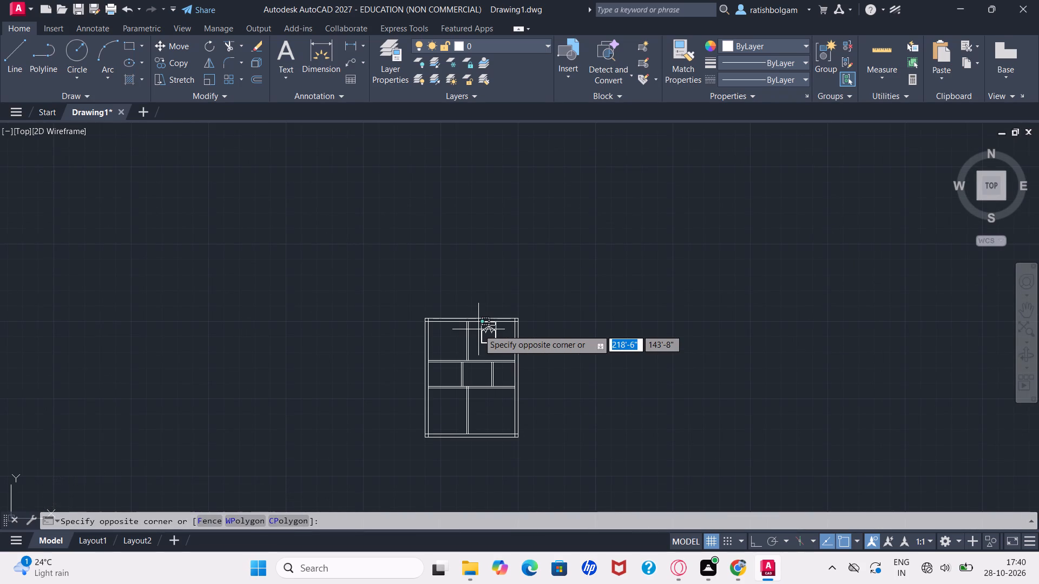
key(Escape)
key(Escape)
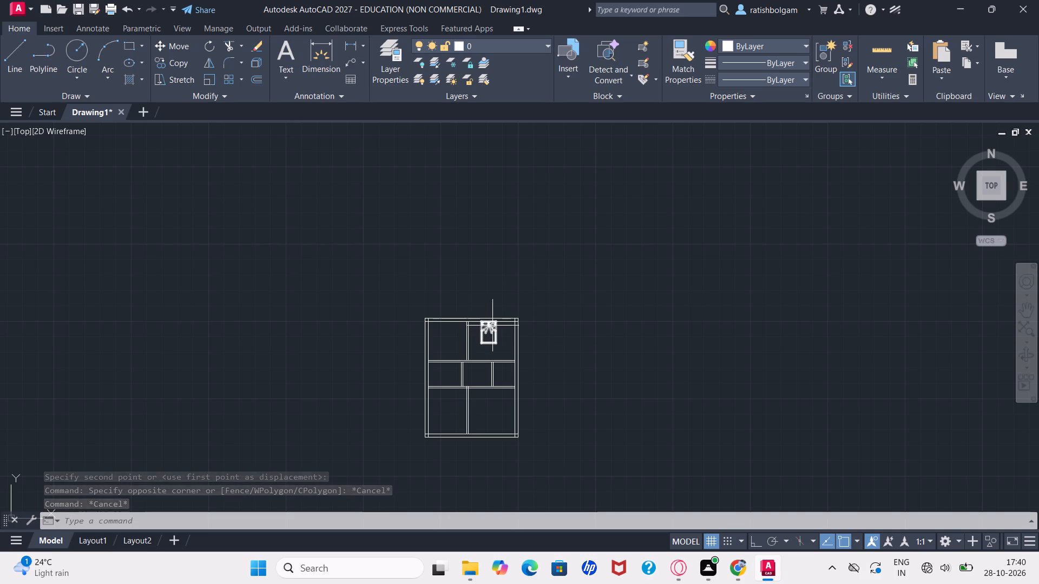
ctrl+scroll(492, 326, up, 4)
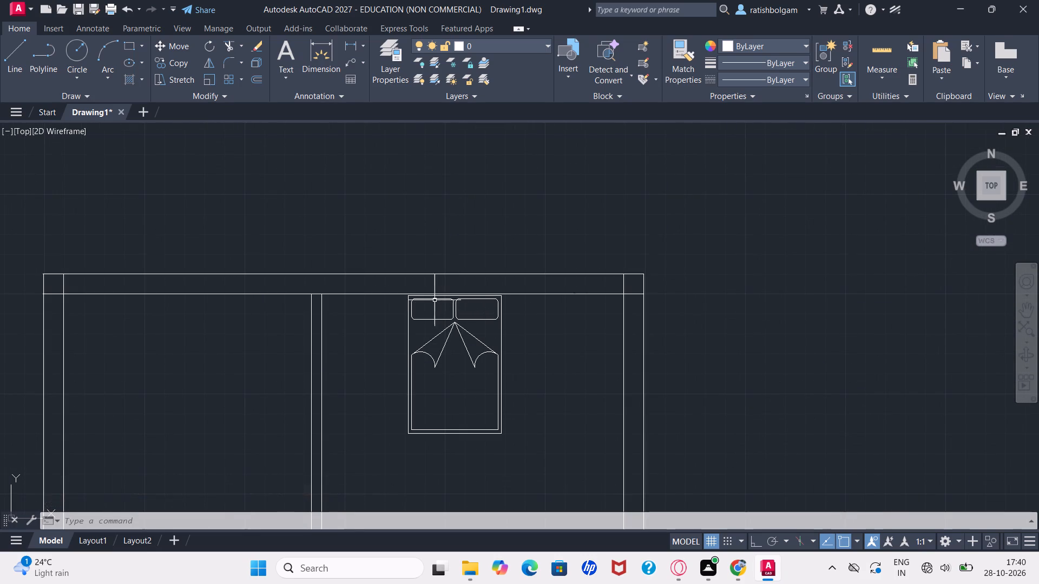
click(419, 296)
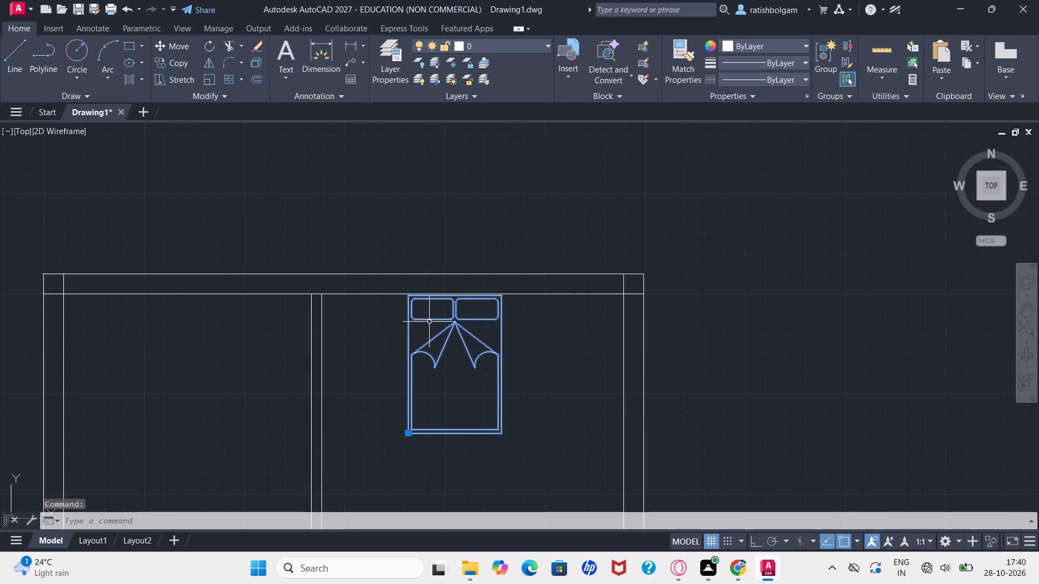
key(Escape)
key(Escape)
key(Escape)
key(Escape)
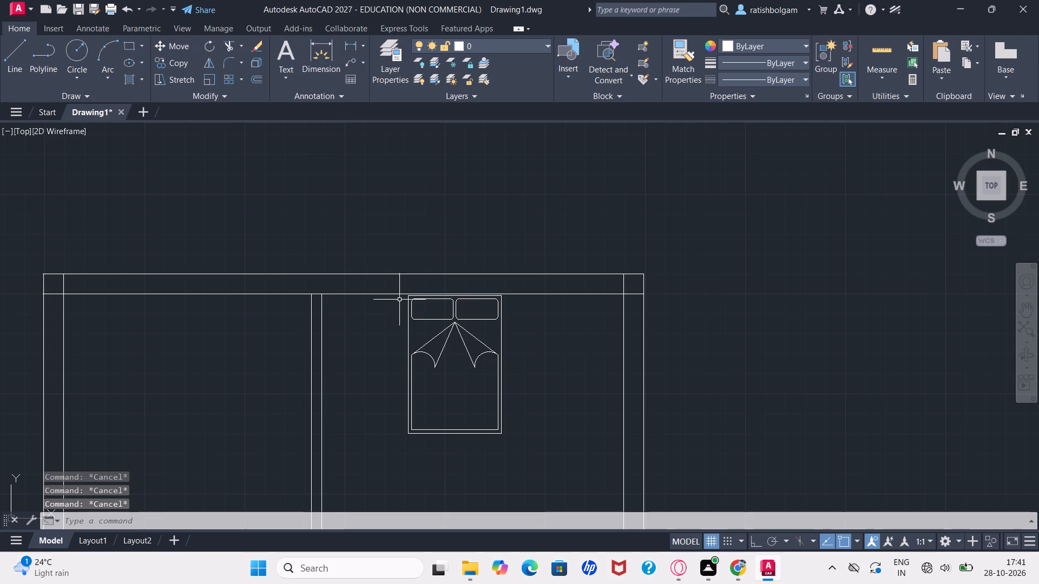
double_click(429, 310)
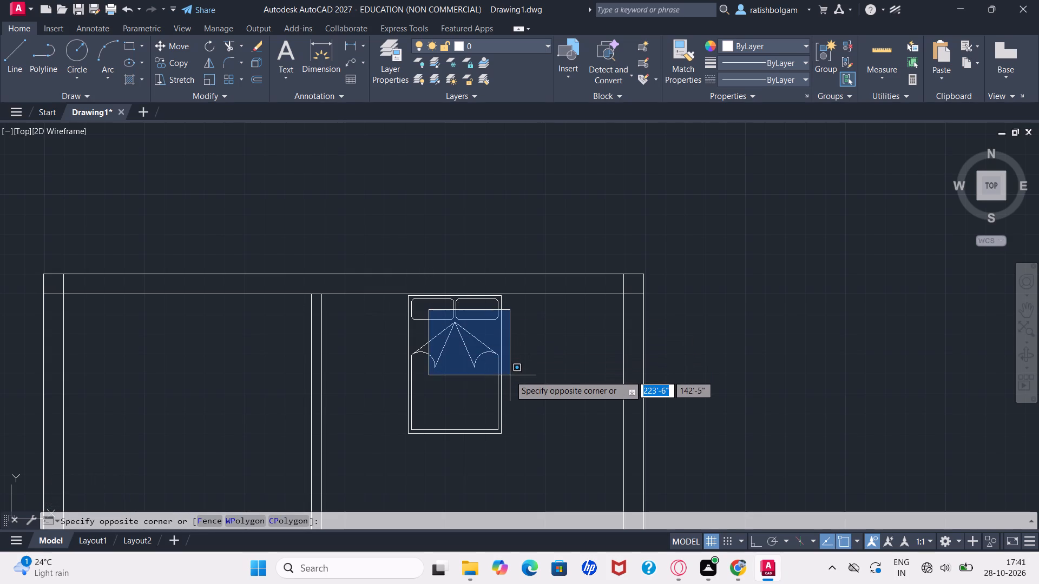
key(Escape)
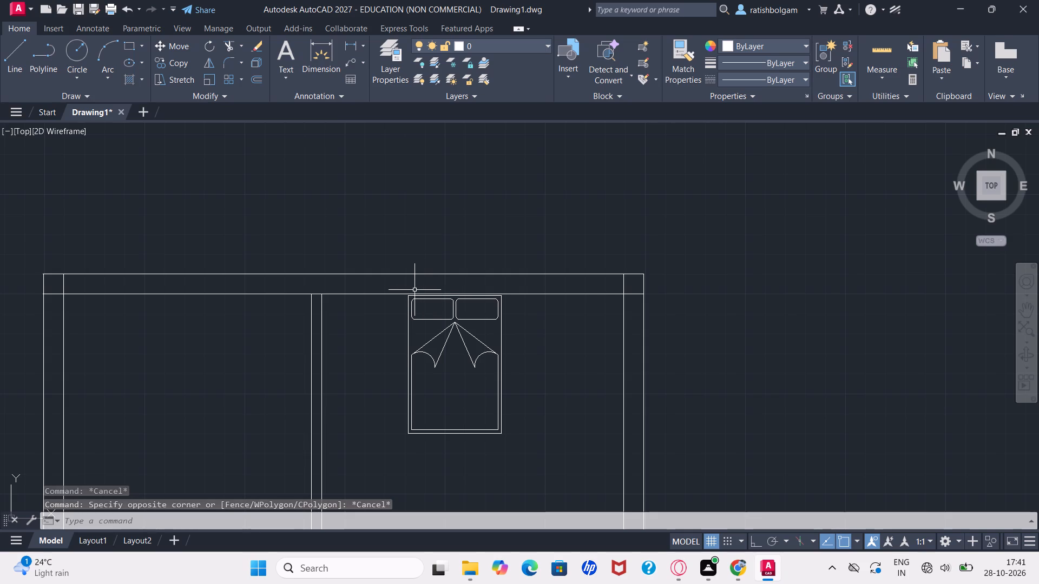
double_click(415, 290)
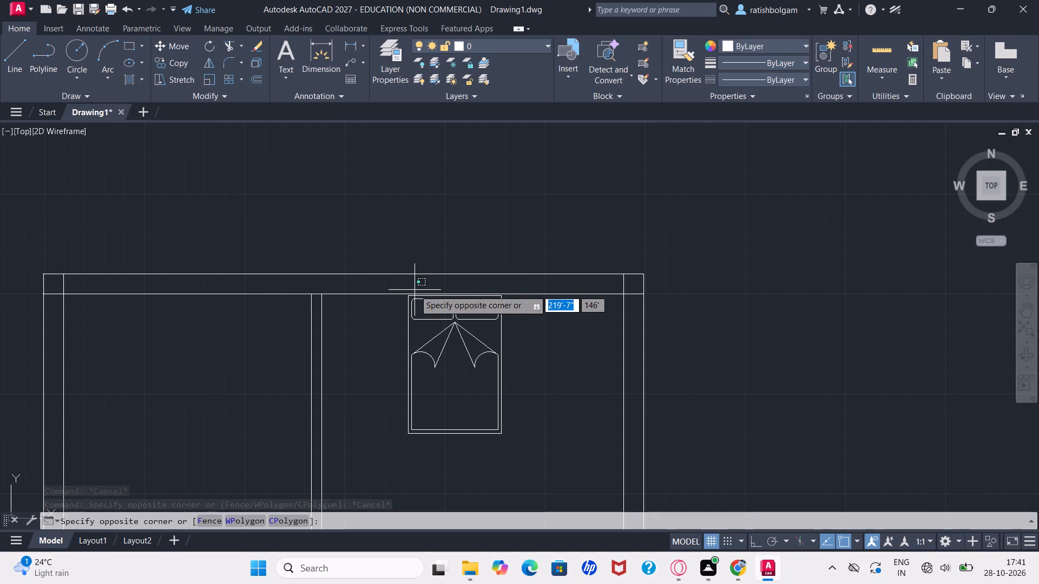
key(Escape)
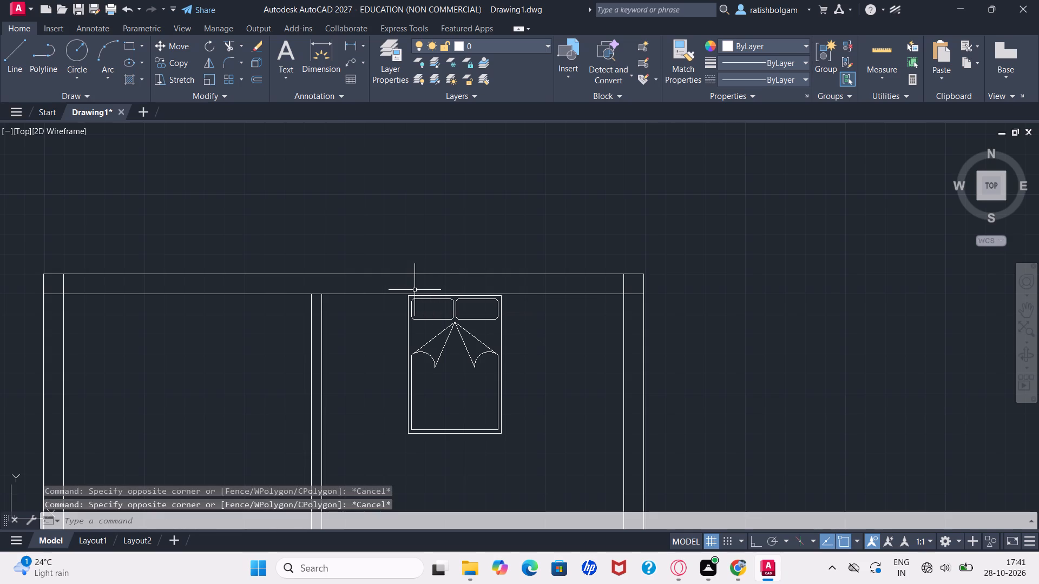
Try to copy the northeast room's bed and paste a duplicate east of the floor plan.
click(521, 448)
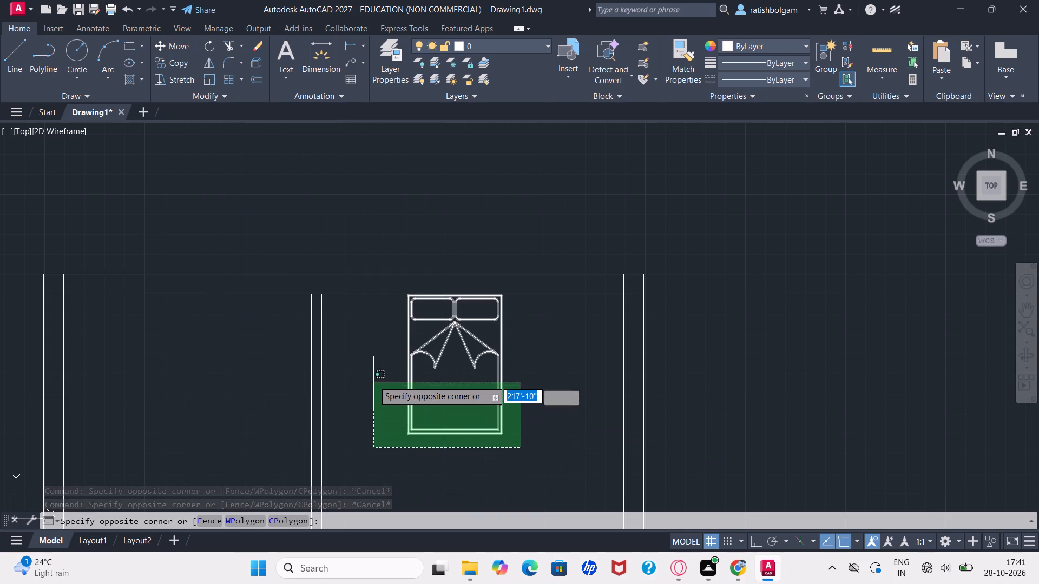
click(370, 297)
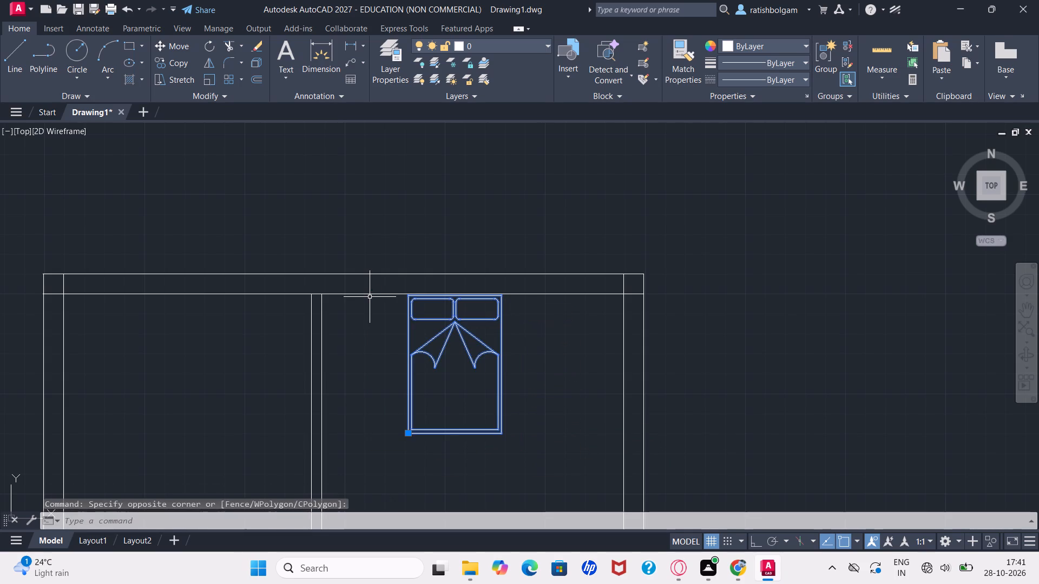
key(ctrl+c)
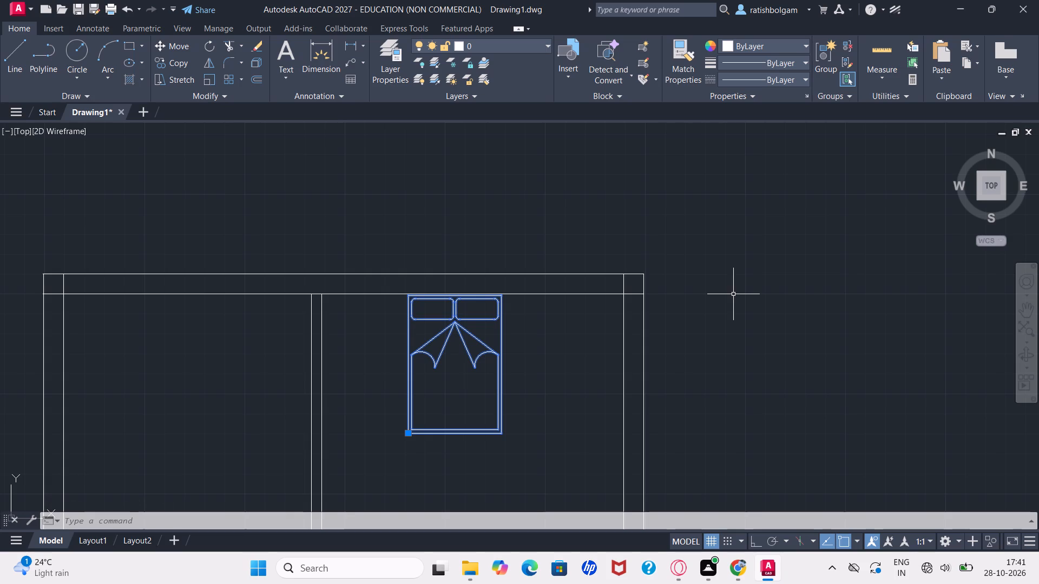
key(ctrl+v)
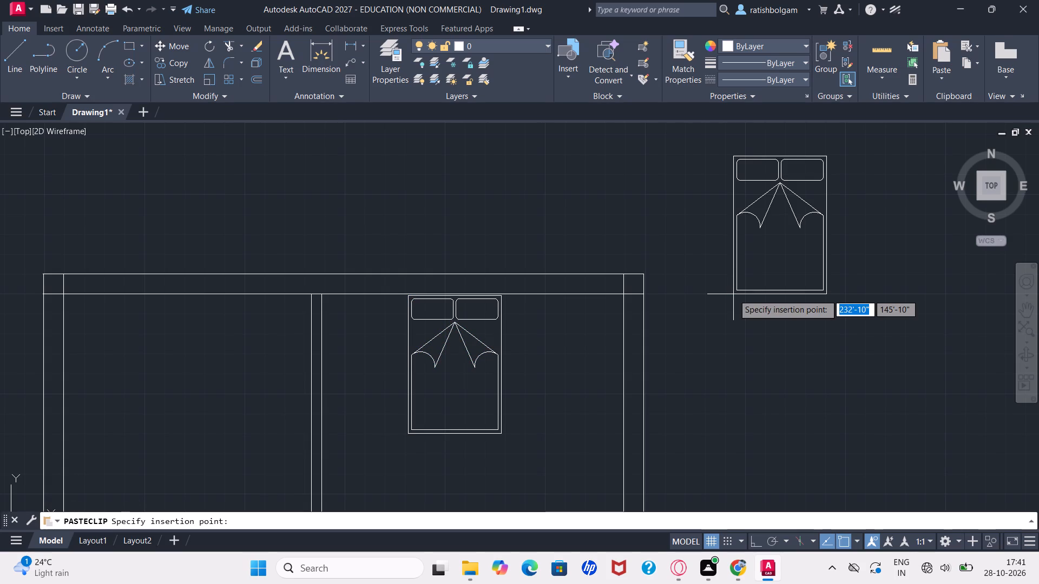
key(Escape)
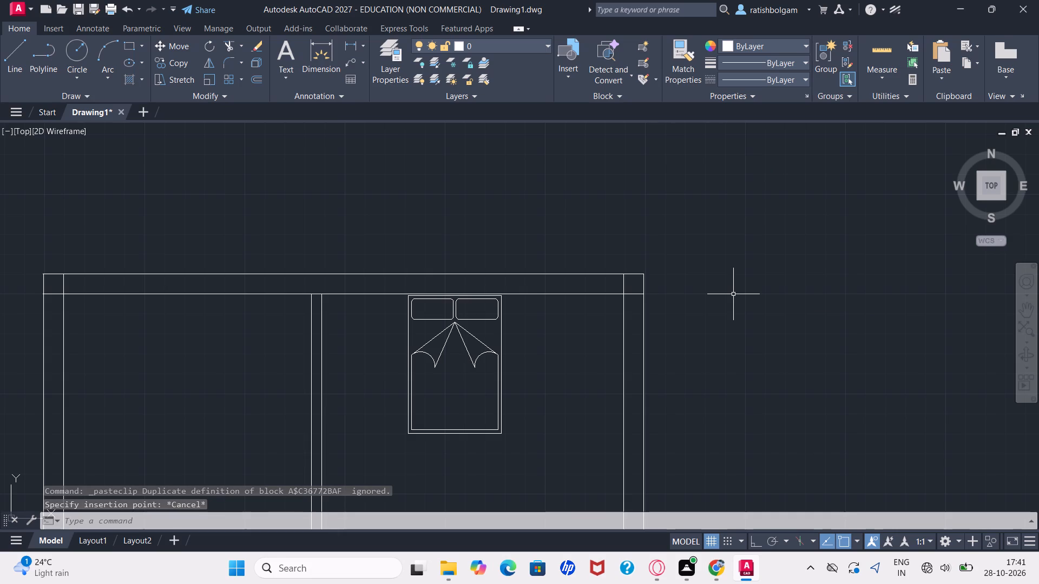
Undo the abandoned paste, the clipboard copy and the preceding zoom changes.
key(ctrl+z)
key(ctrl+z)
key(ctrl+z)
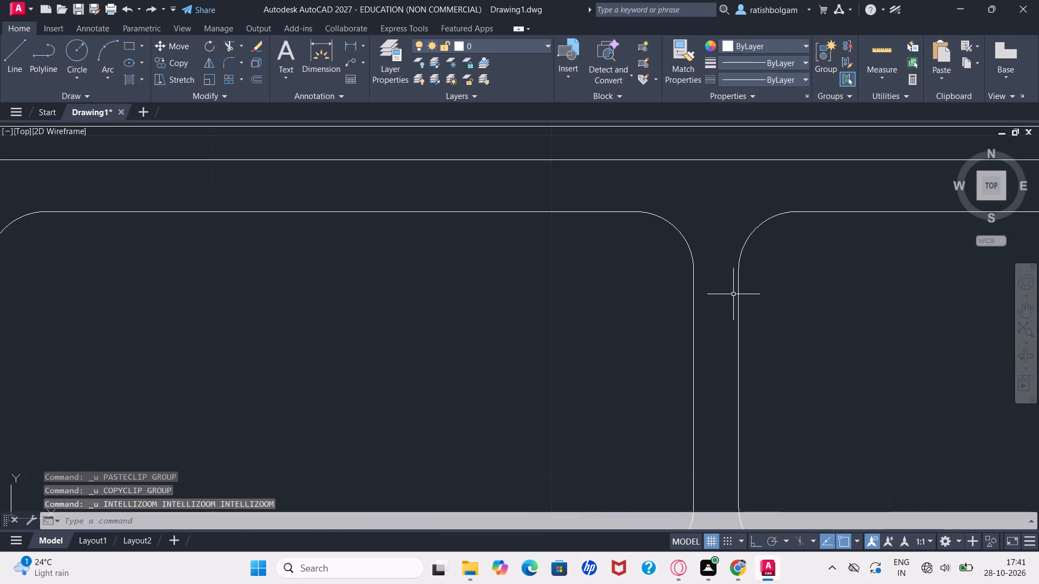
Select the bed in the northeast room and copy it to the clipboard.
ctrl+scroll(733, 294, down, 9)
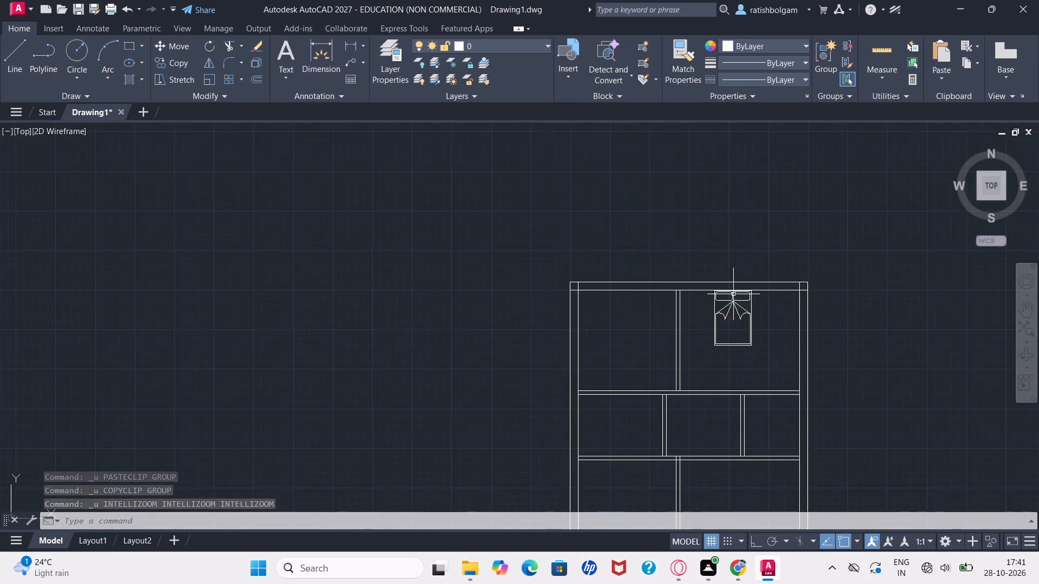
ctrl+scroll(774, 320, up, 5)
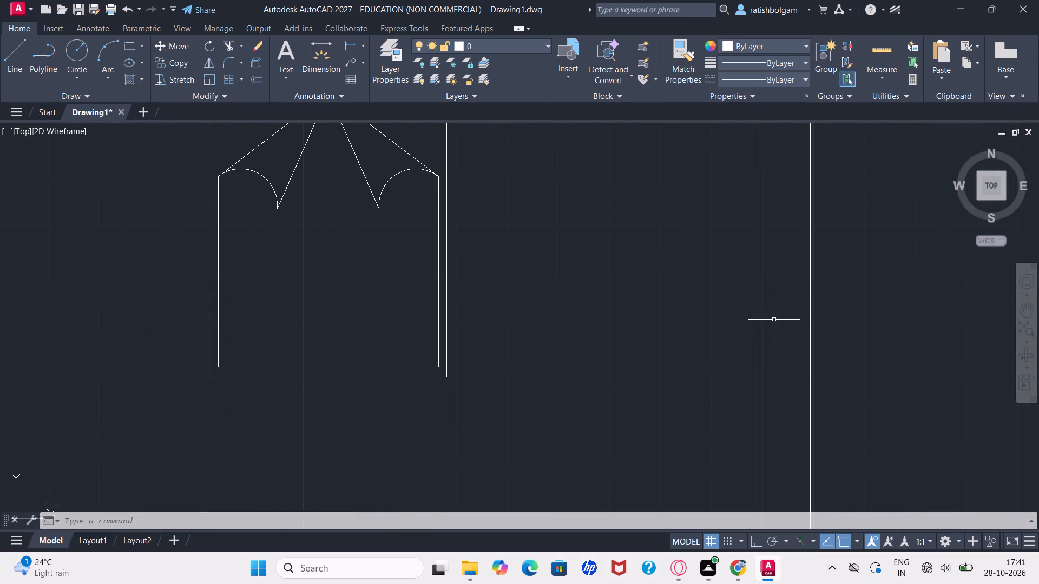
ctrl+scroll(471, 384, down, 2)
click(471, 384)
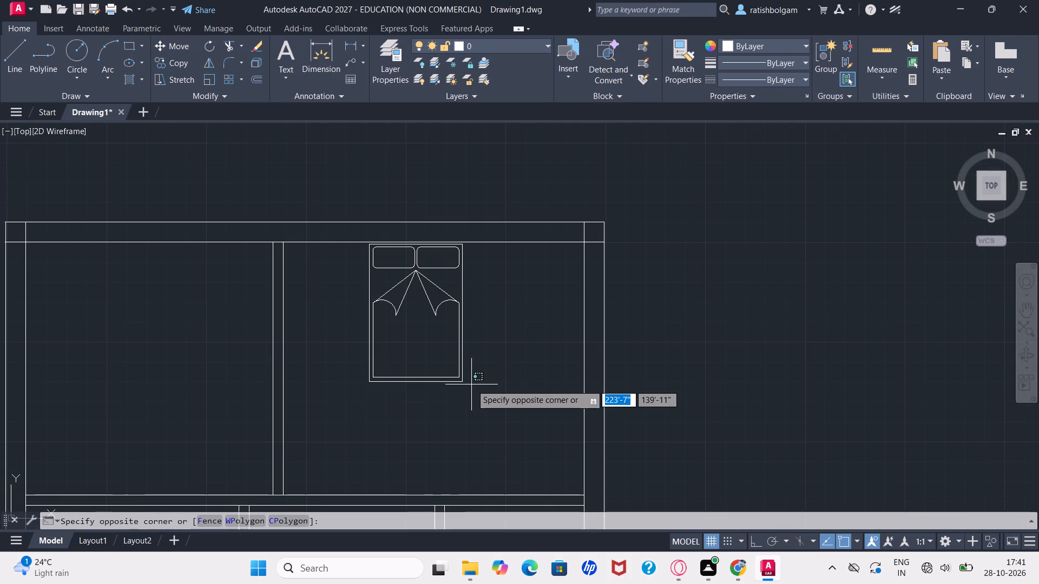
key(Escape)
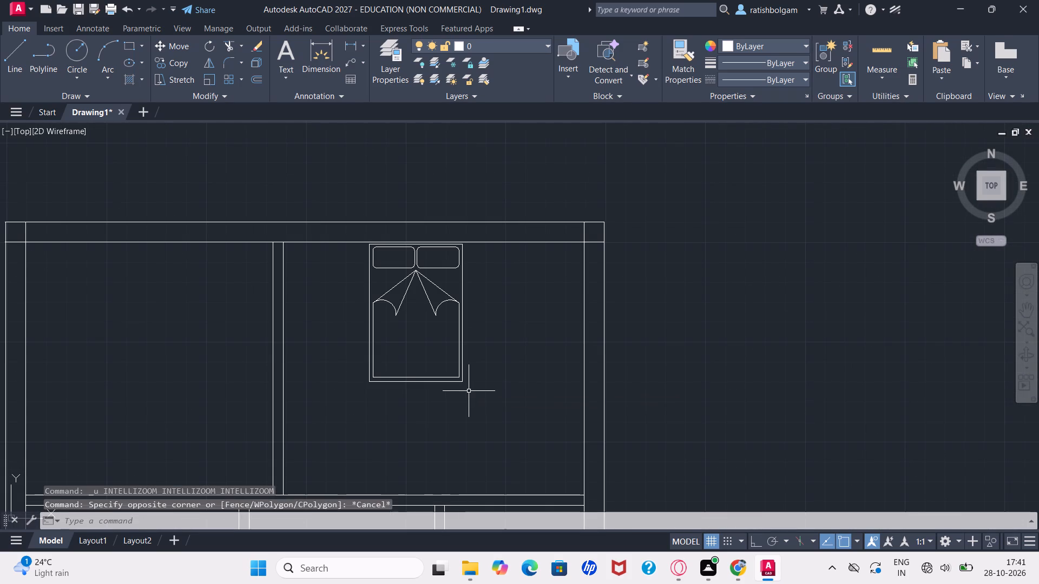
click(466, 396)
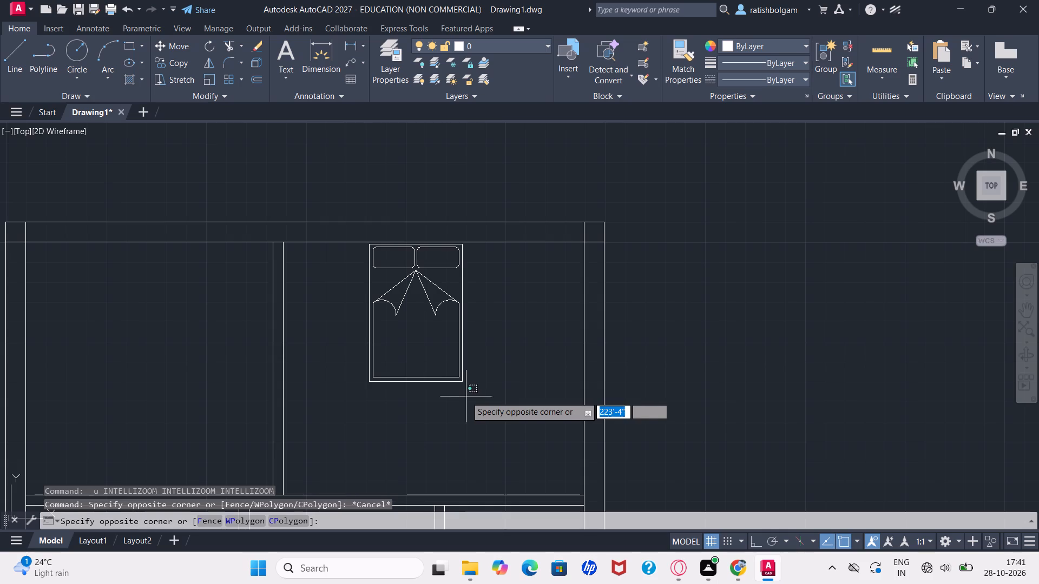
click(462, 399)
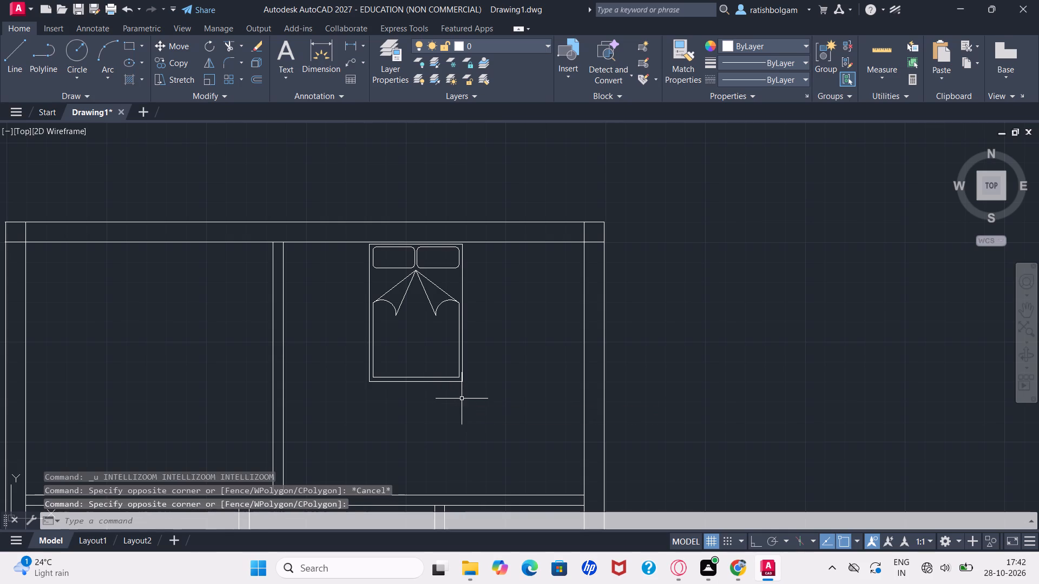
click(474, 397)
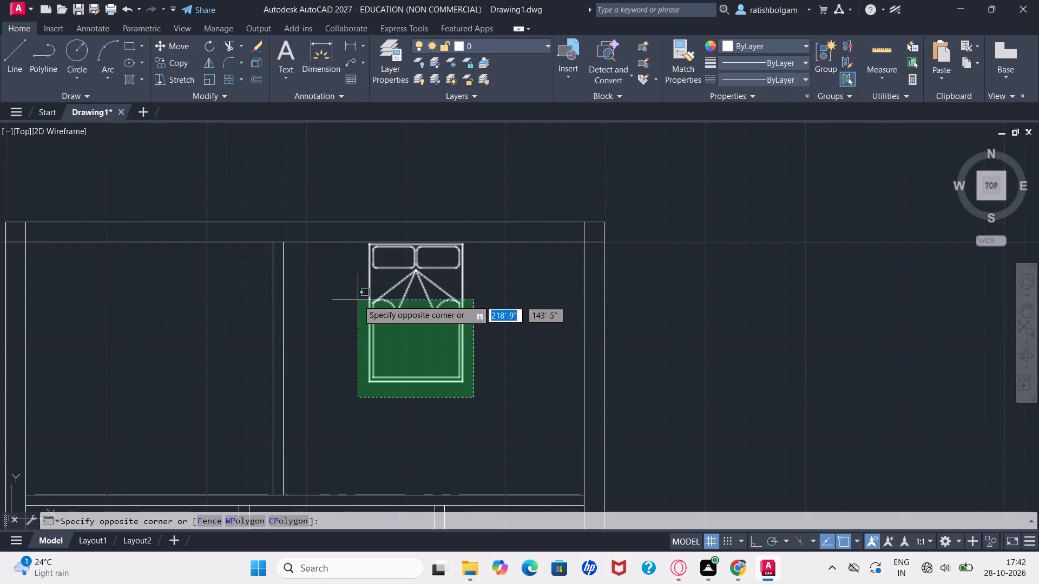
click(360, 245)
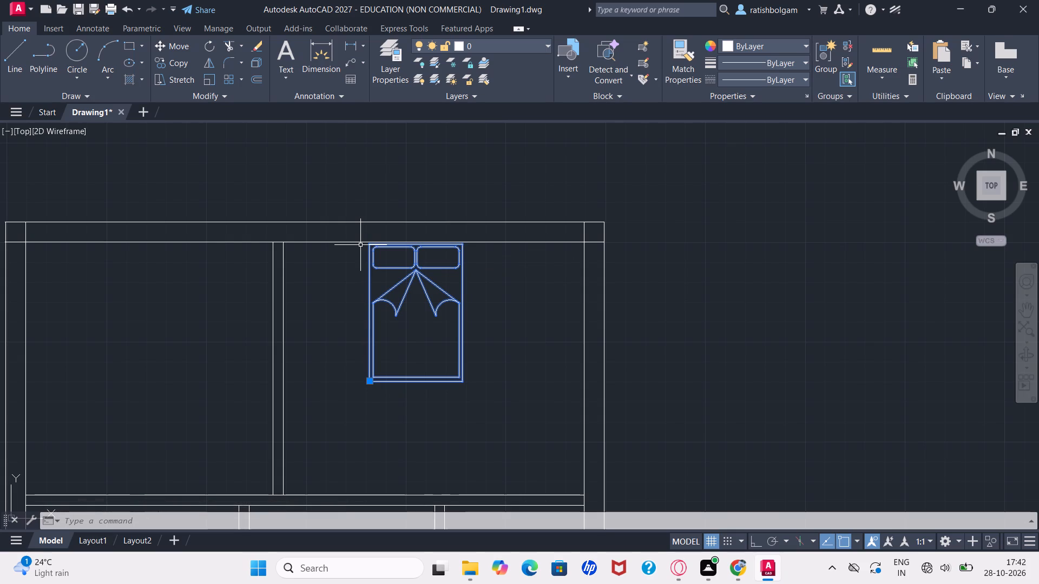
key(ctrl+c)
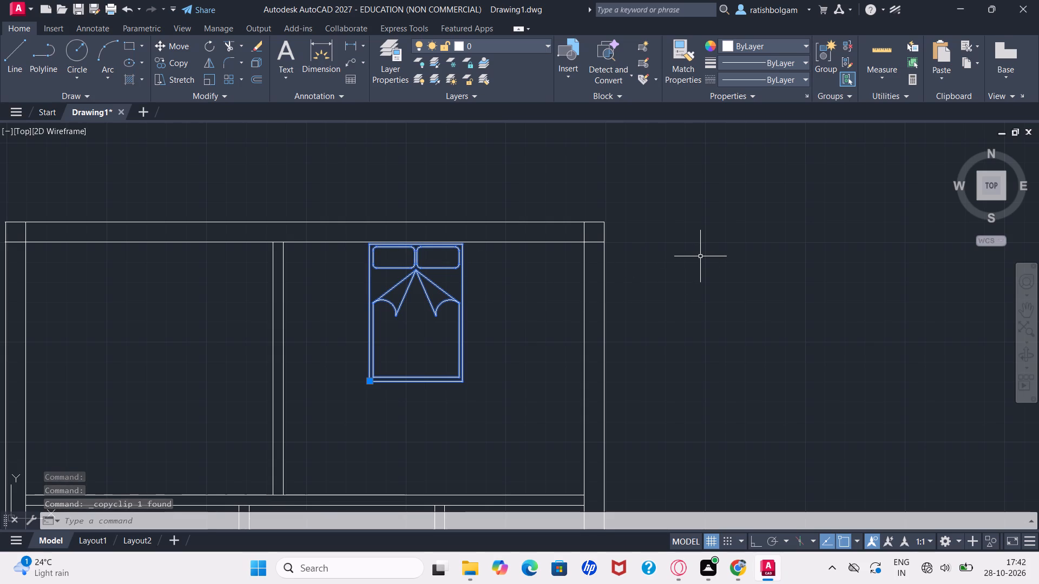
Turn off object snap and paste the copied bed outside the plan, east of the northeast room.
key(ctrl+v)
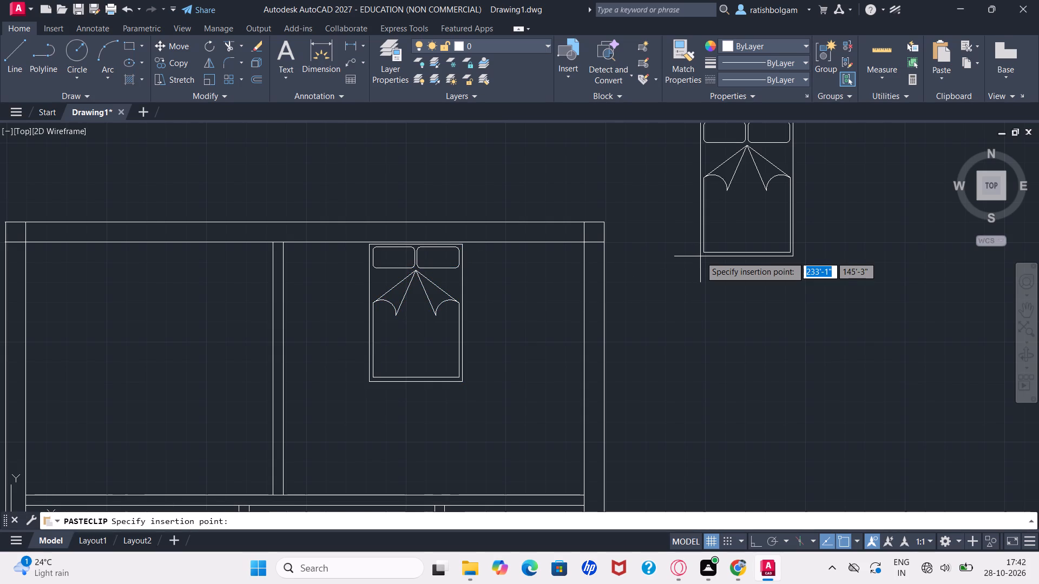
key(Return)
key(Escape)
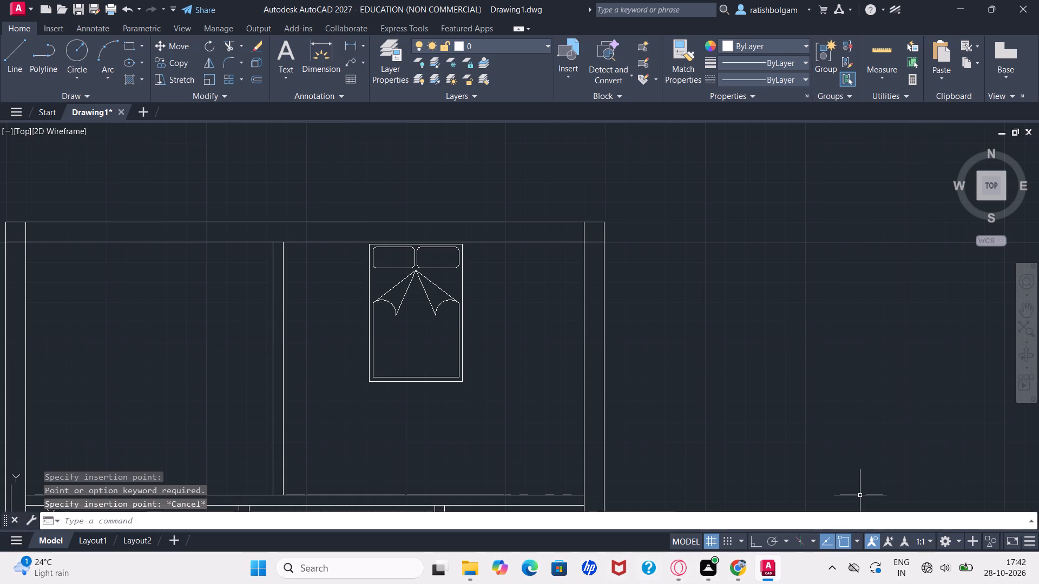
click(846, 539)
click(808, 365)
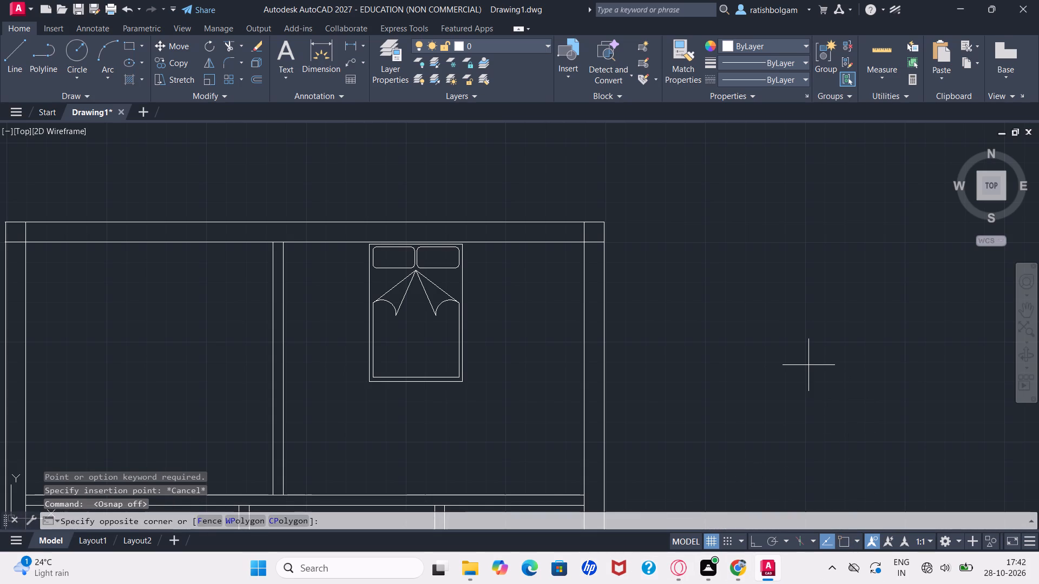
key(ctrl+v)
click(808, 365)
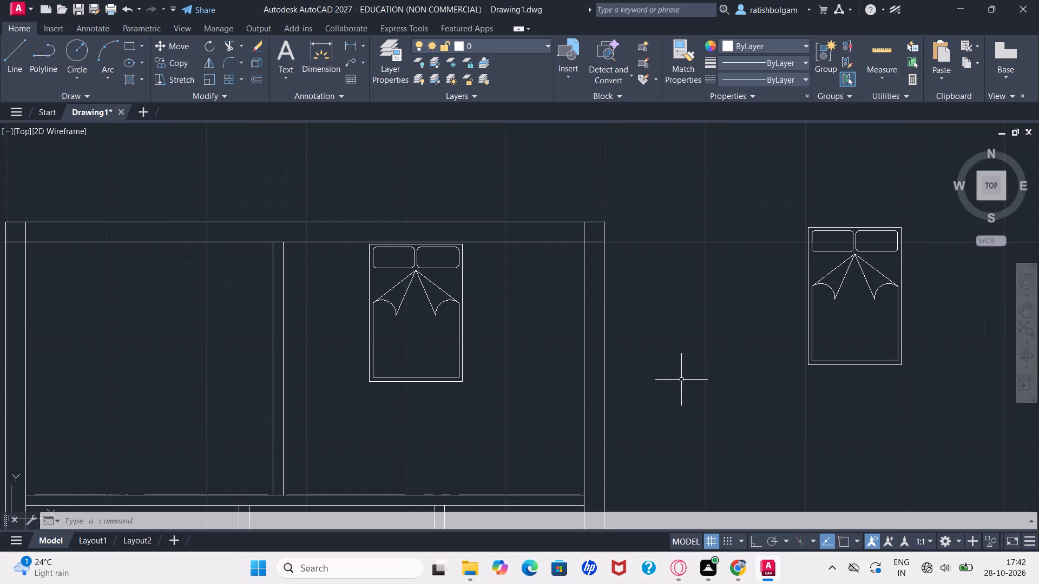
Rotate the bed copy east of the plan 90° counterclockwise about its southeast corner, with ortho mode turned on.
ctrl+scroll(628, 376, down, 2)
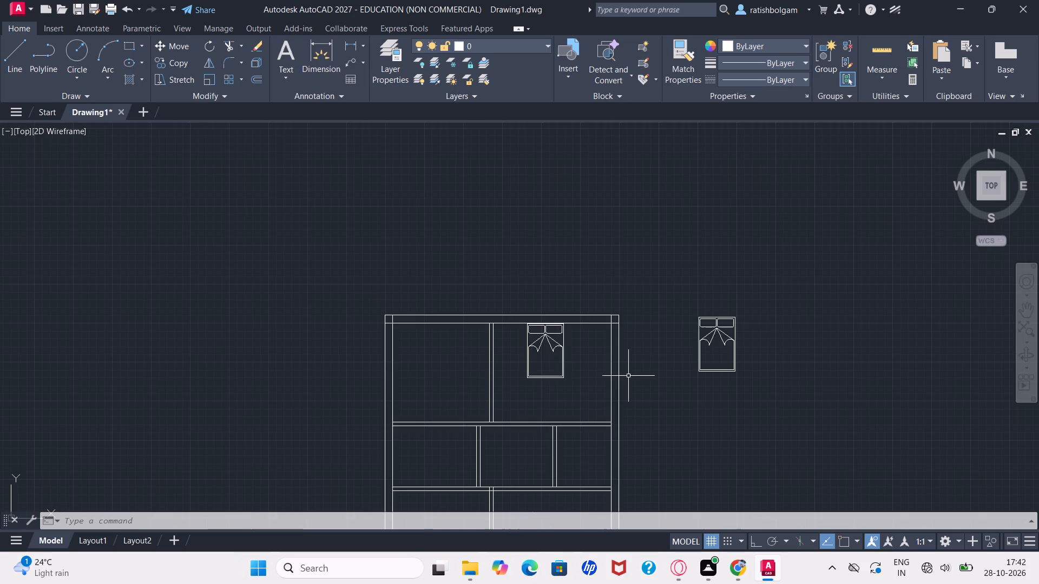
key(p)
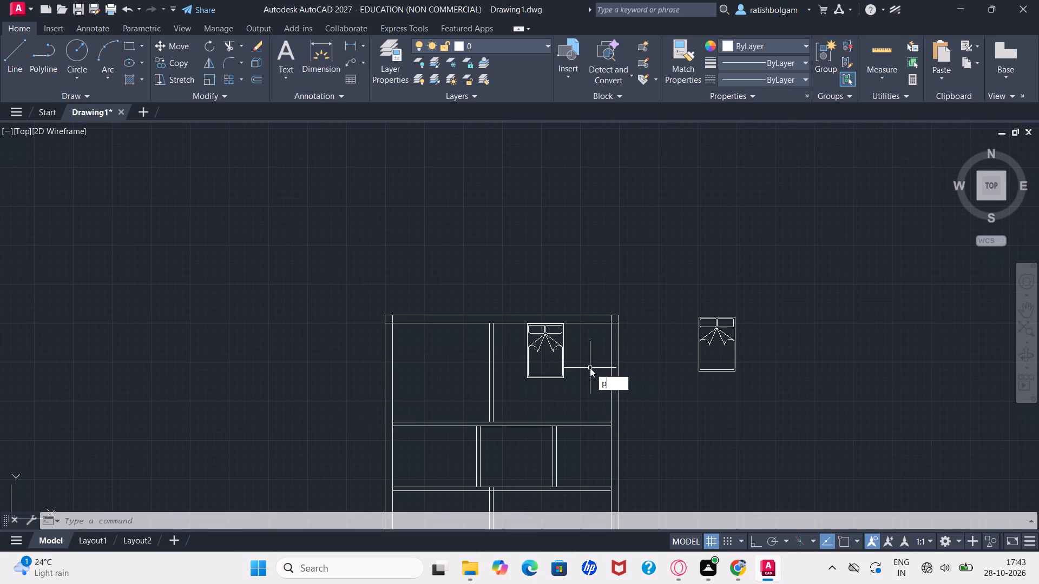
key(Return)
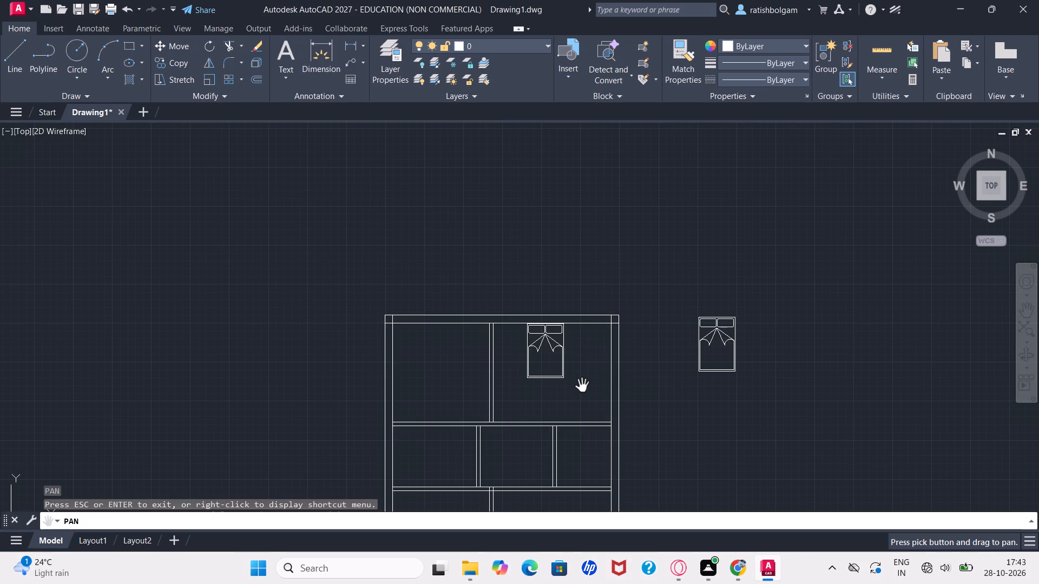
drag(582, 386, 601, 250)
drag(576, 320, 583, 279)
key(Escape)
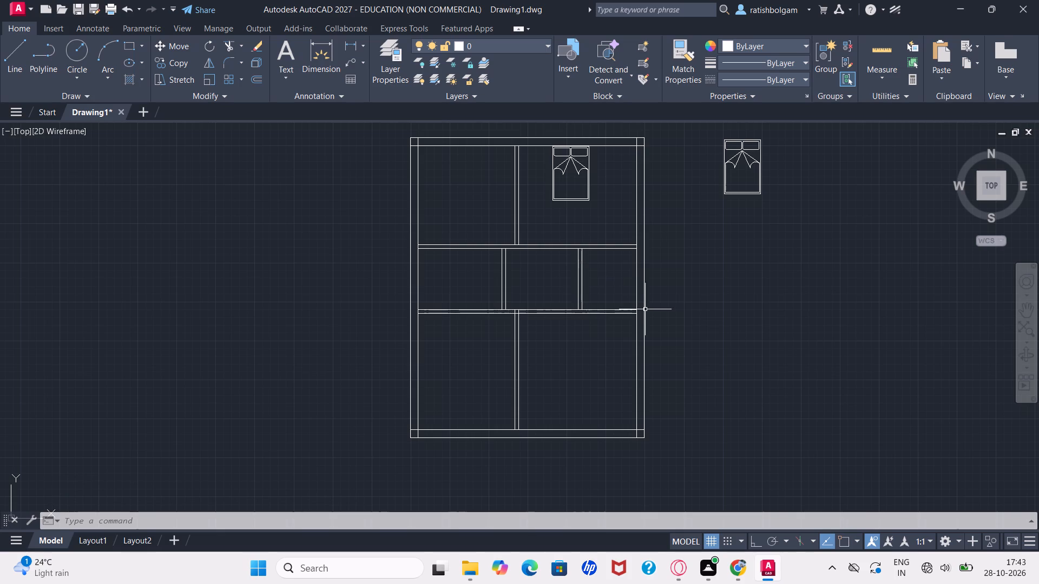
text(ro)
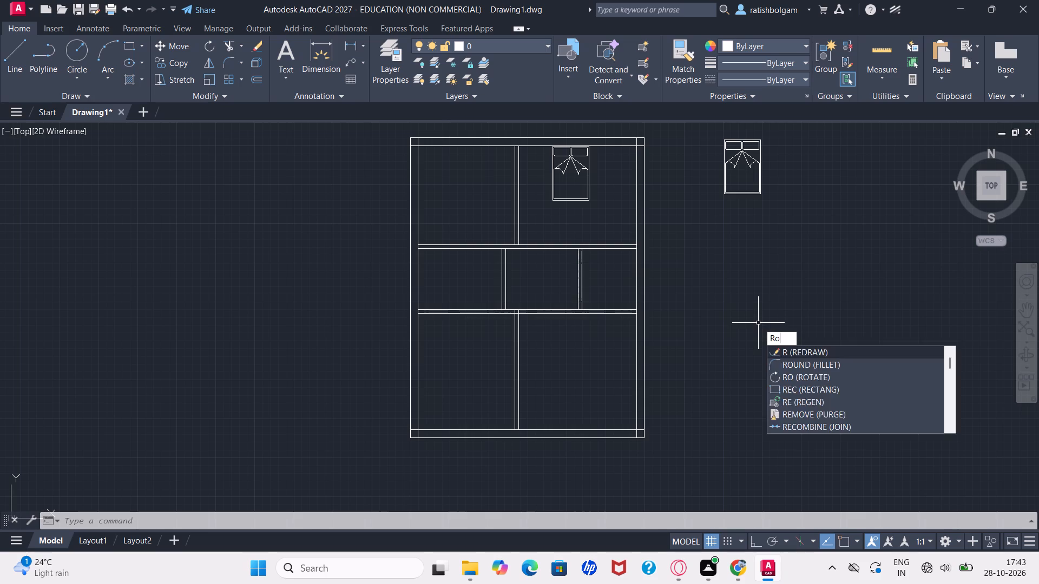
key(Return)
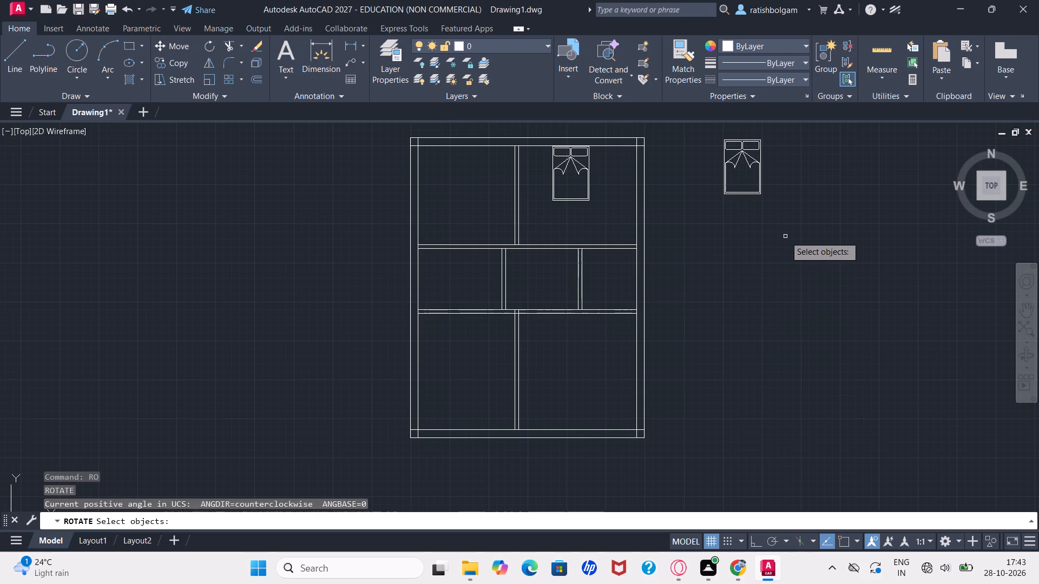
click(761, 141)
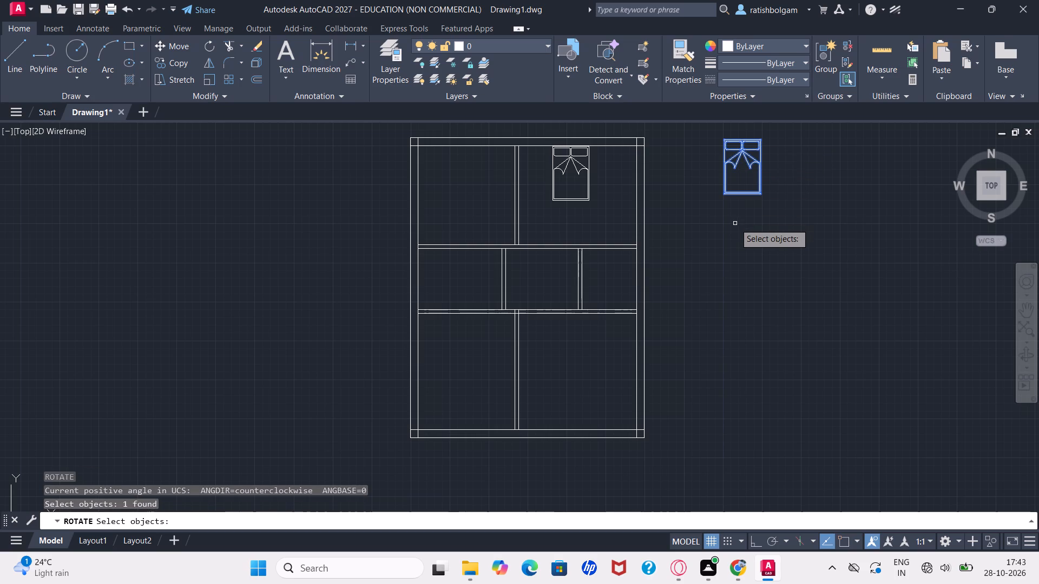
key(backslash)
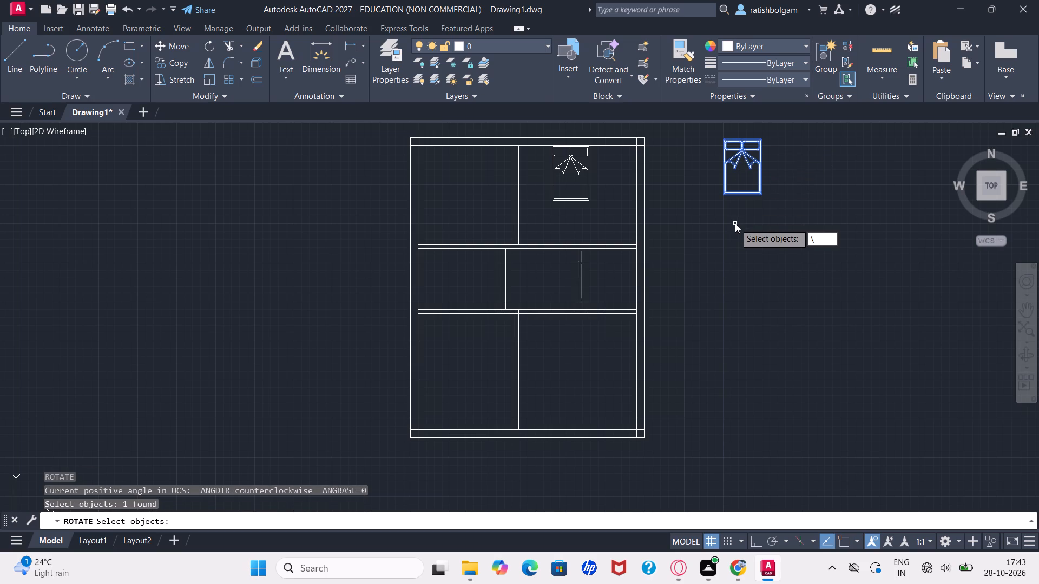
key(Return)
key(Return)
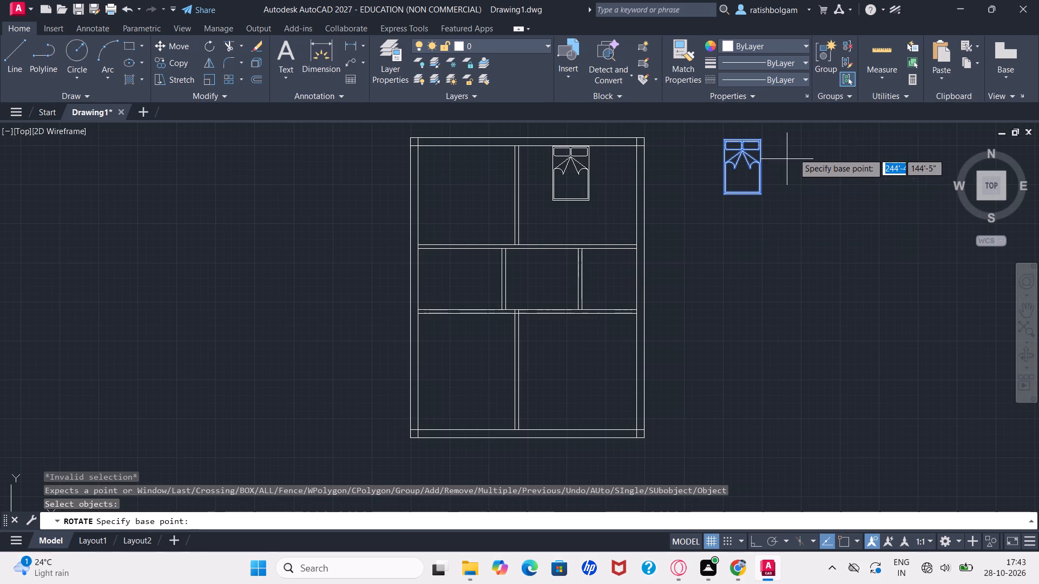
click(757, 193)
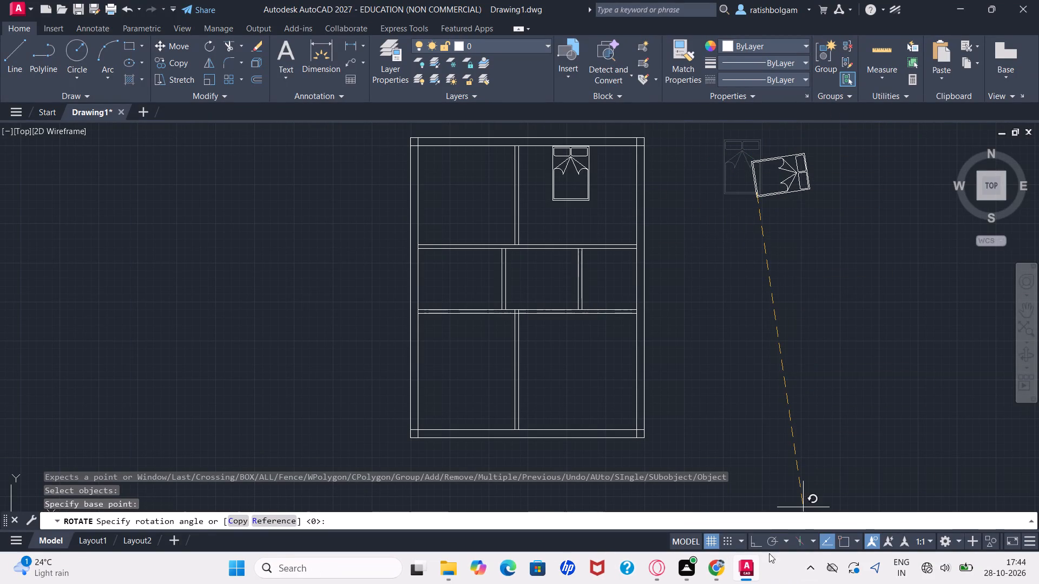
click(757, 535)
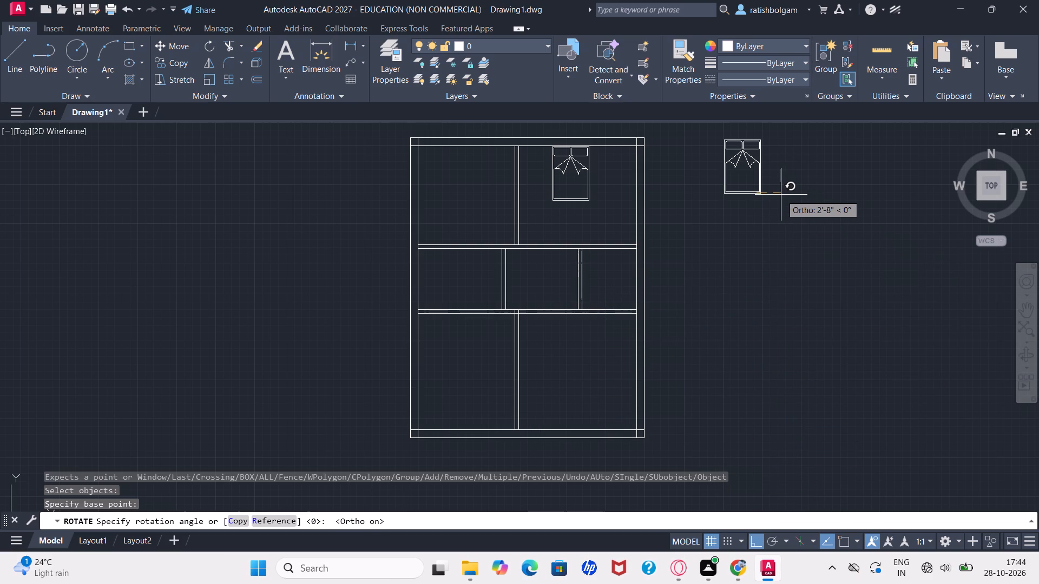
click(777, 158)
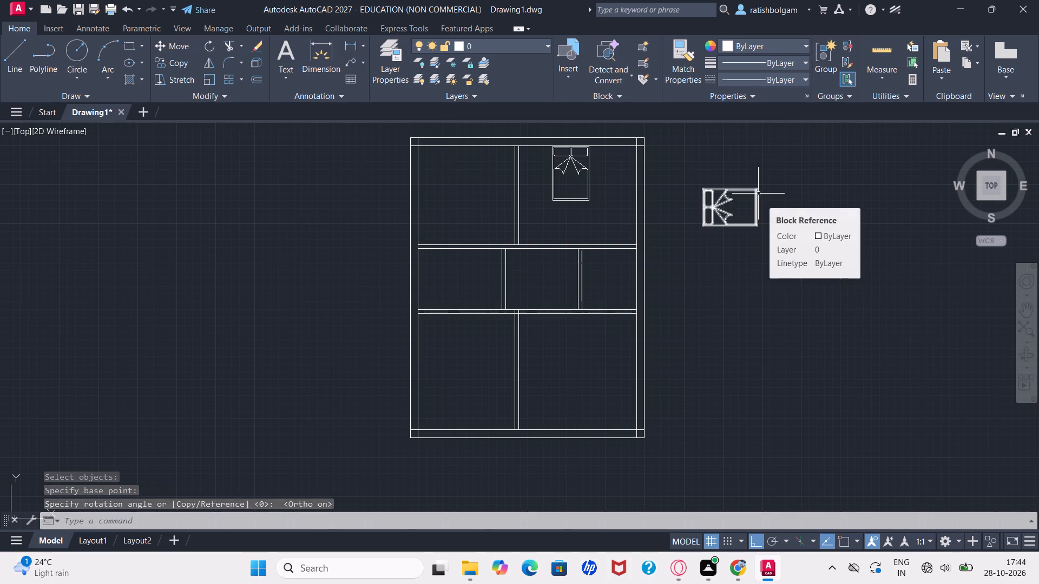
key(Escape)
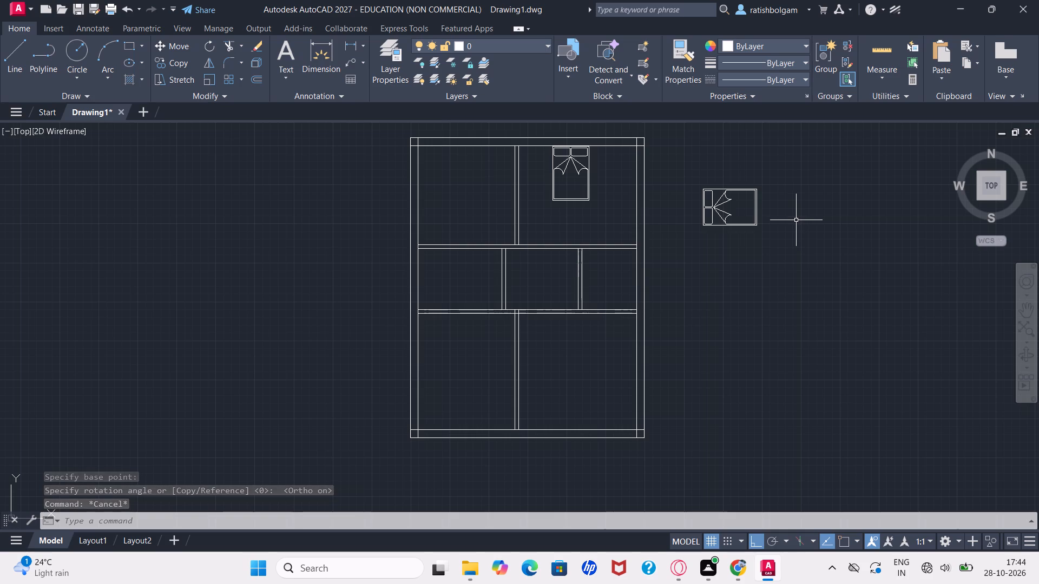
Select the rotated bed east of the plan and copy it to the clipboard.
click(767, 225)
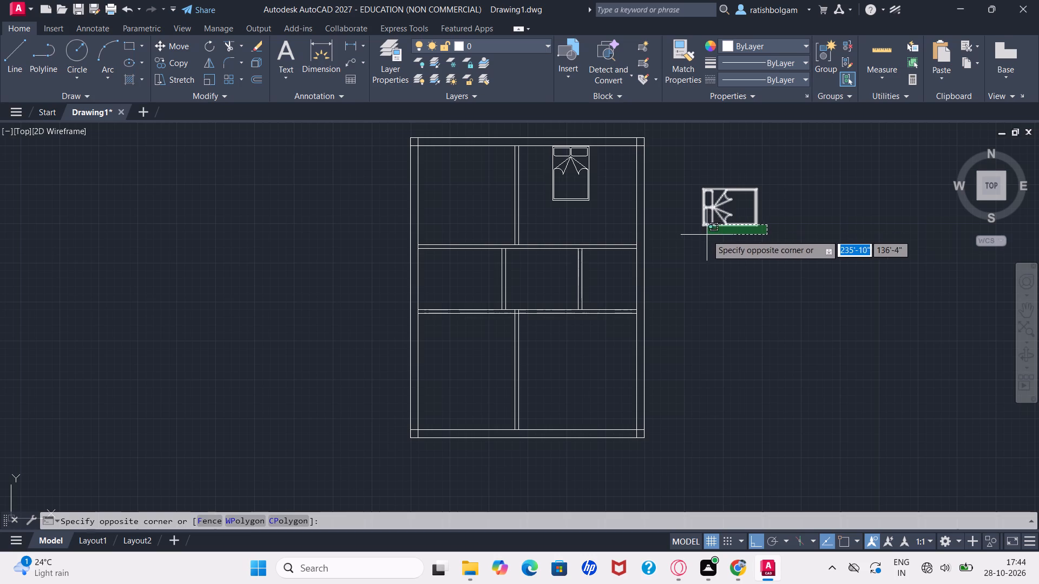
click(694, 185)
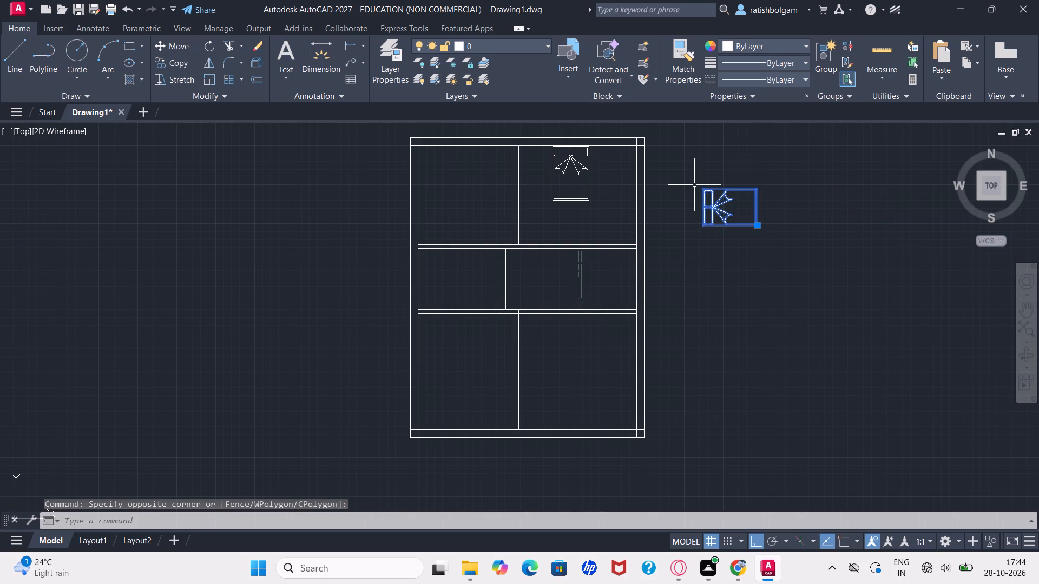
key(c)
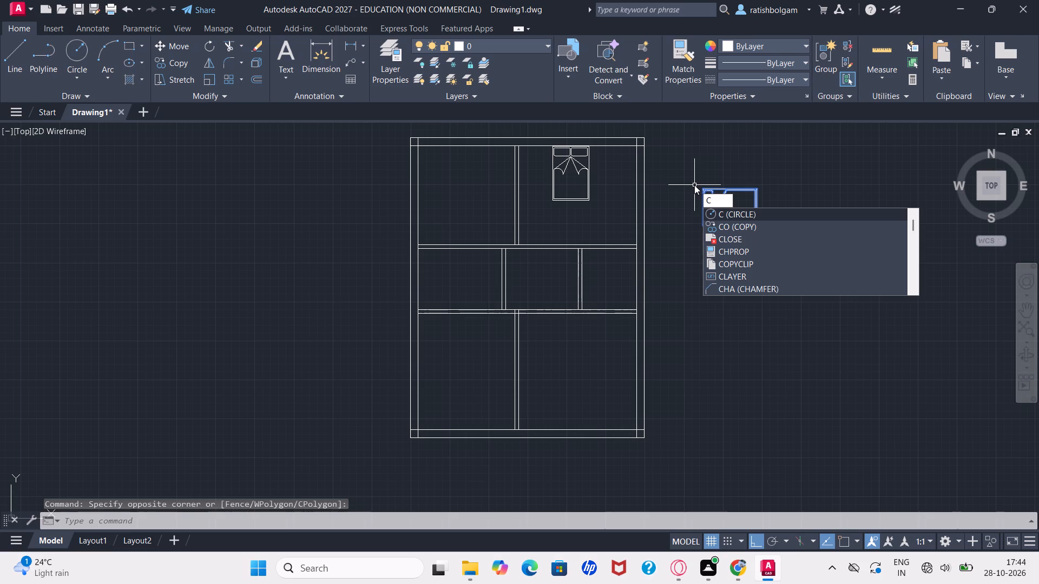
key(ctrl+v)
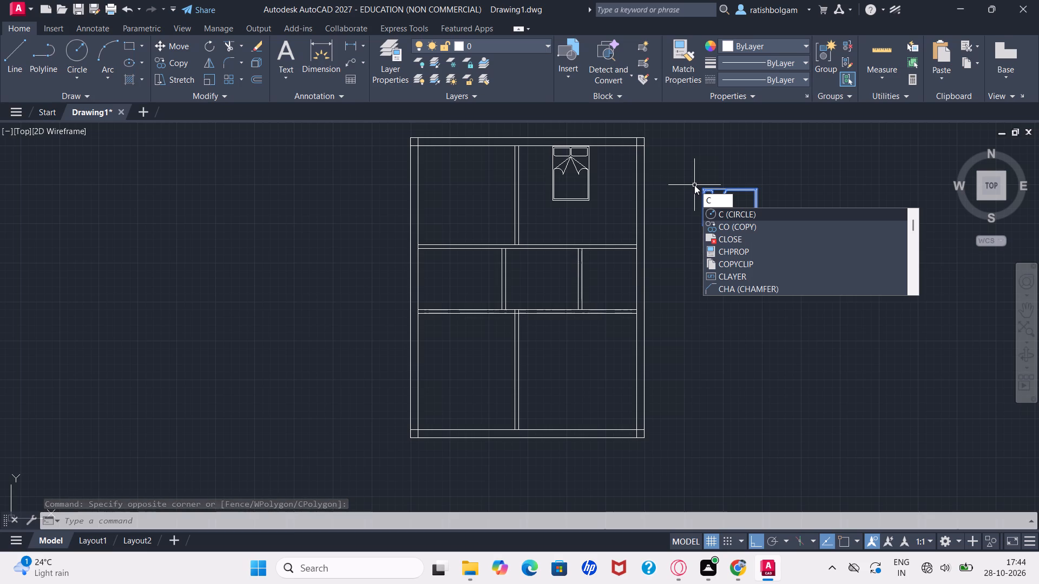
key(BackSpace)
key(ctrl+c)
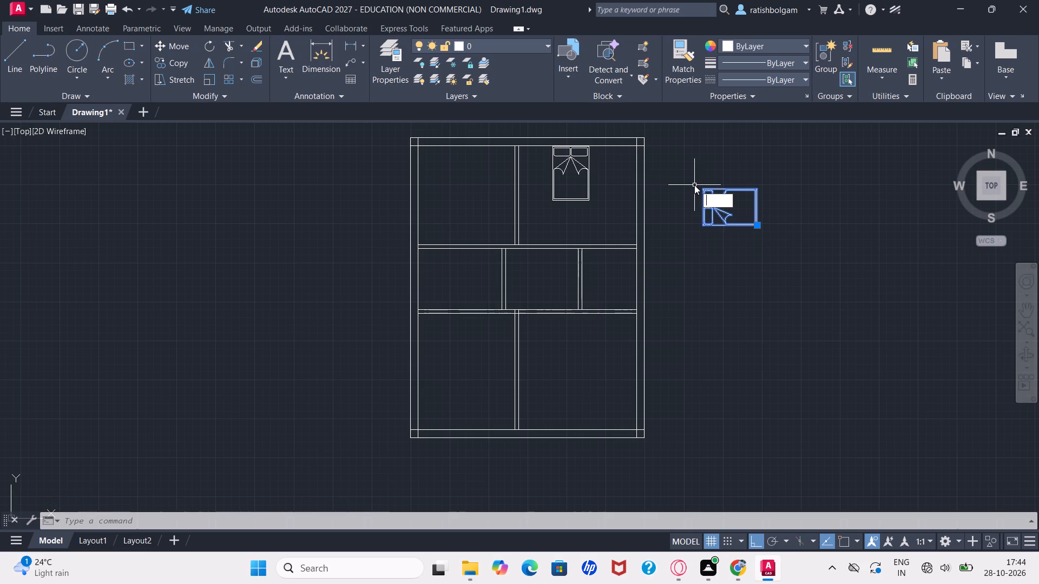
key(ctrl+c)
key(ctrl+v)
click(448, 377)
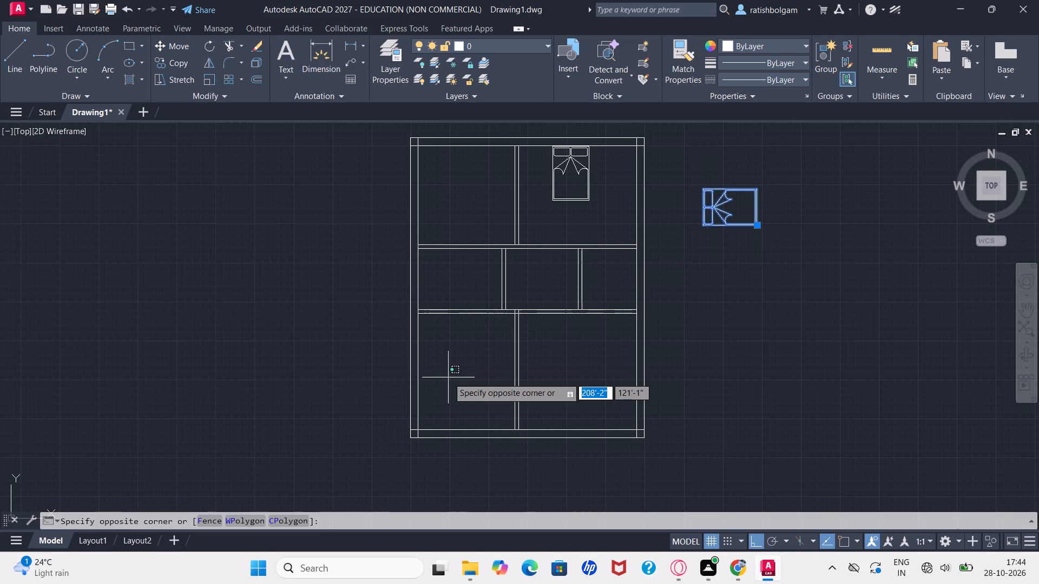
click(448, 377)
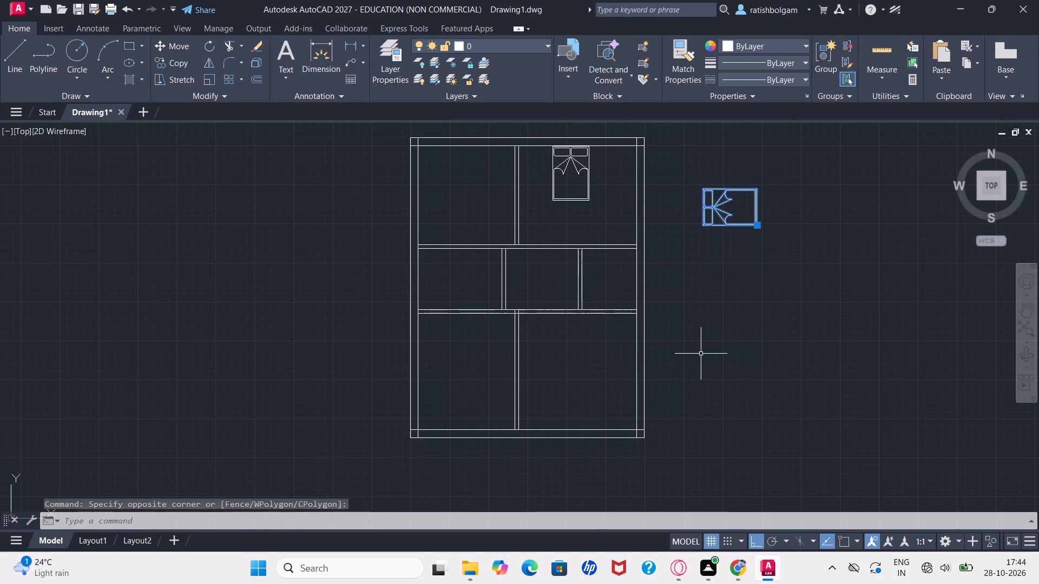
key(ctrl+c)
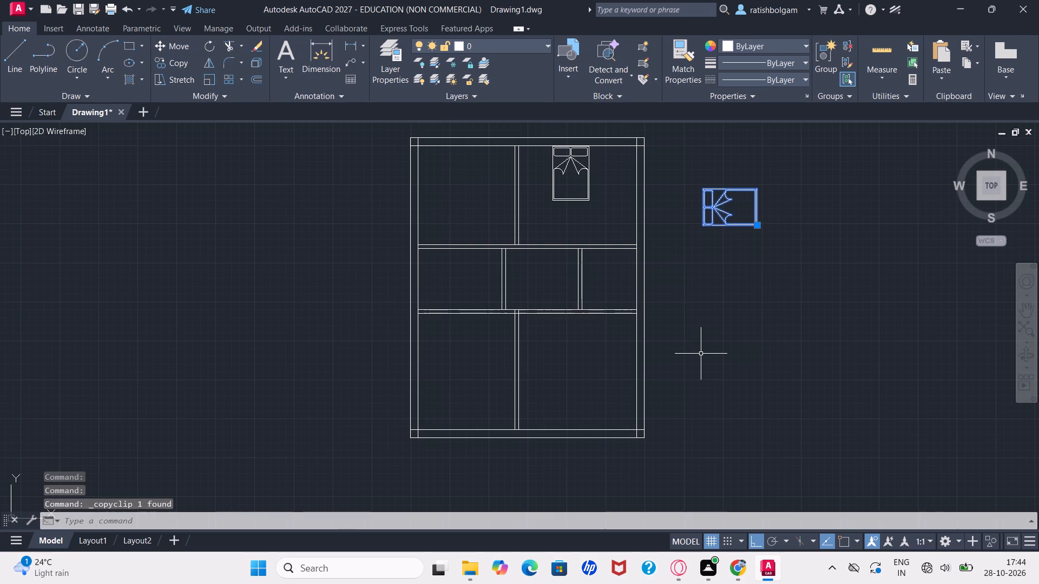
Paste the rotated bed into the southwest room with its headboard against the inner face of the west wall.
key(ctrl+v)
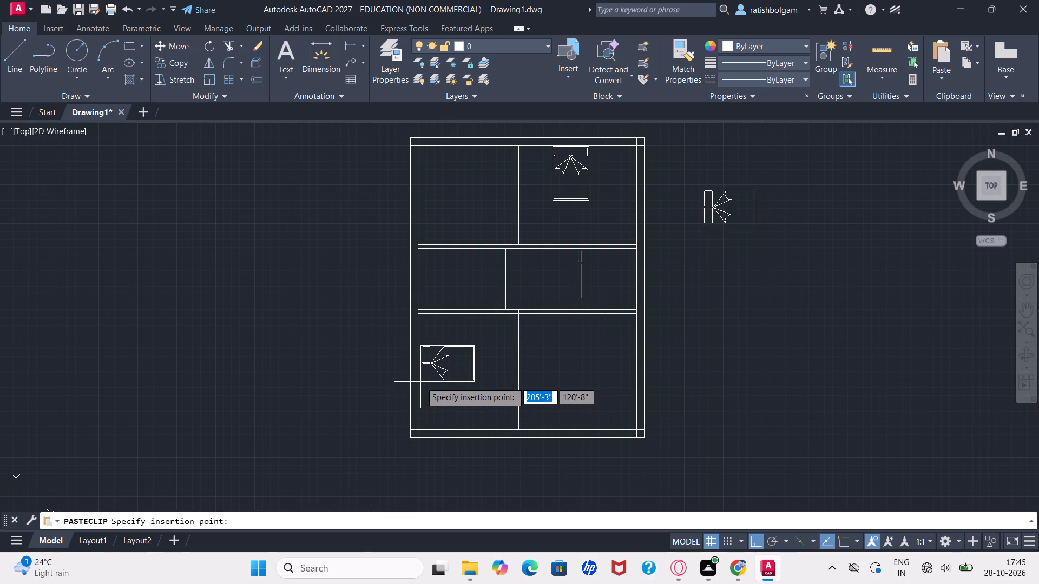
ctrl+scroll(420, 382, up, 2)
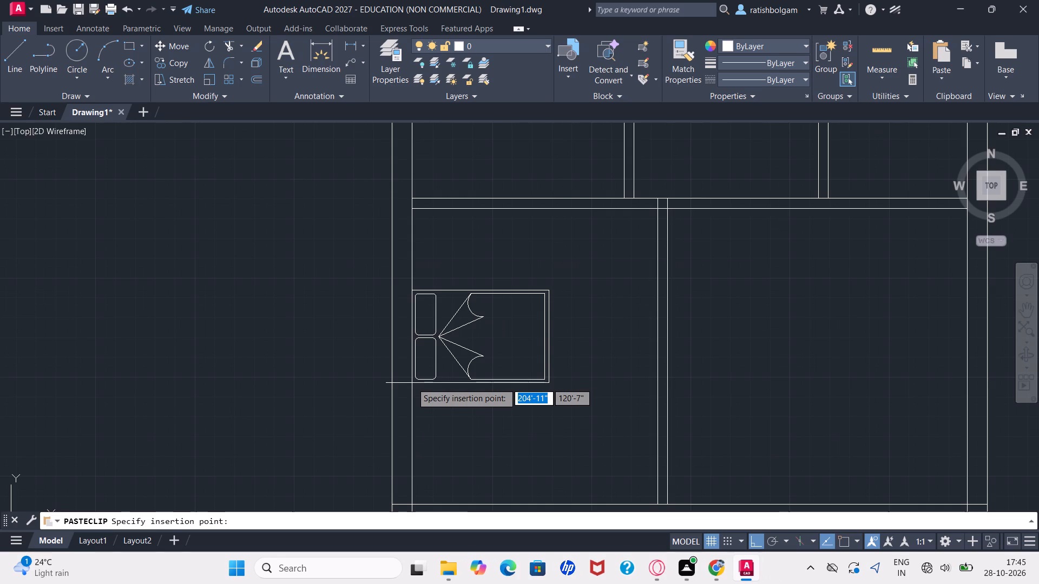
click(412, 383)
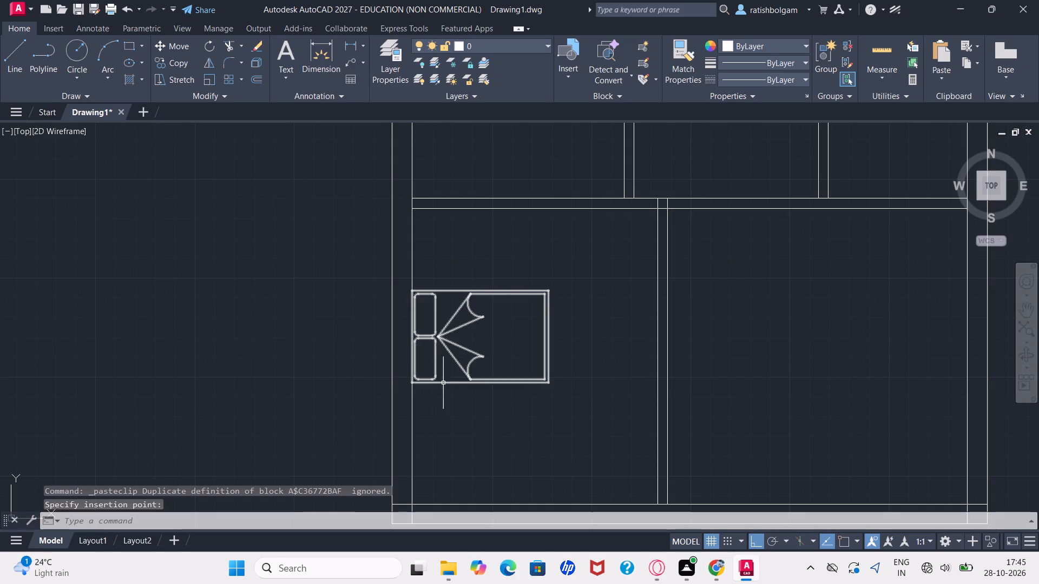
click(476, 445)
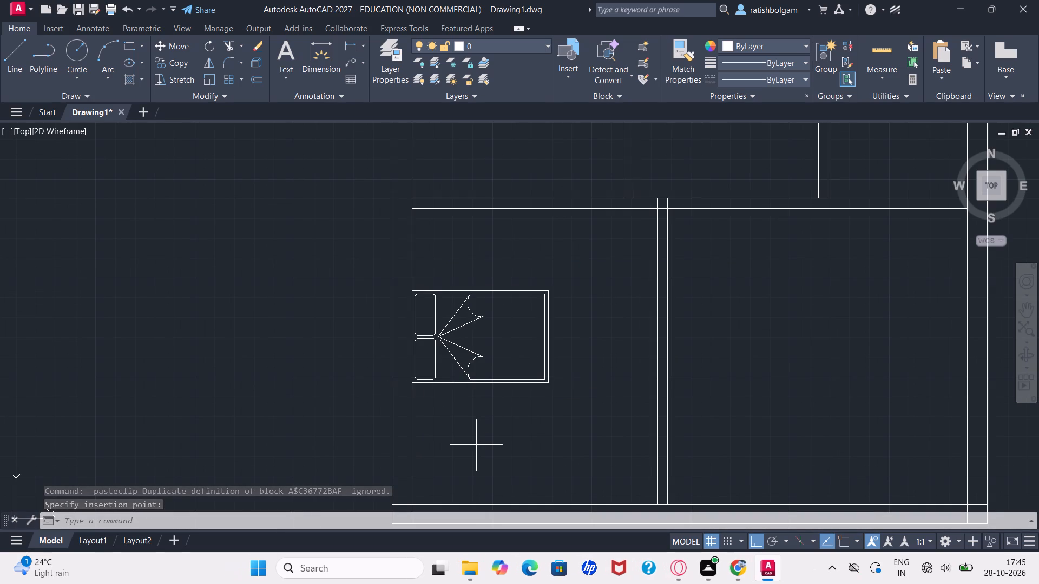
key(Escape)
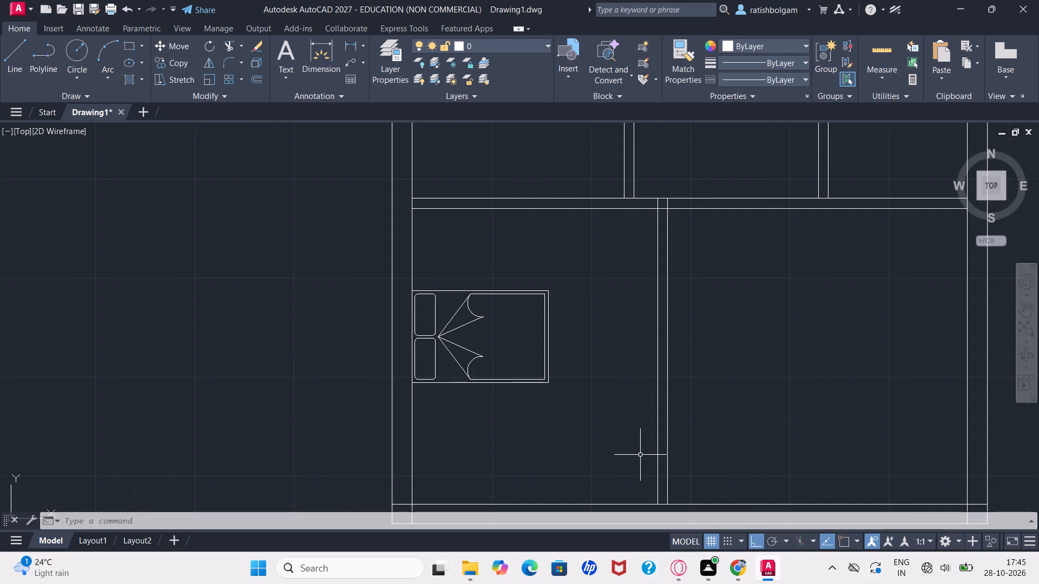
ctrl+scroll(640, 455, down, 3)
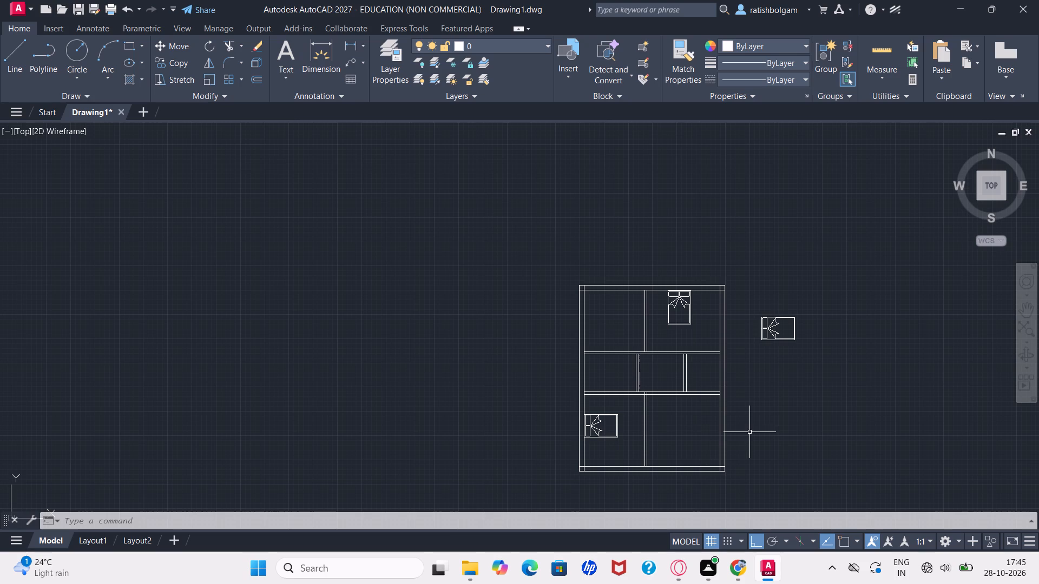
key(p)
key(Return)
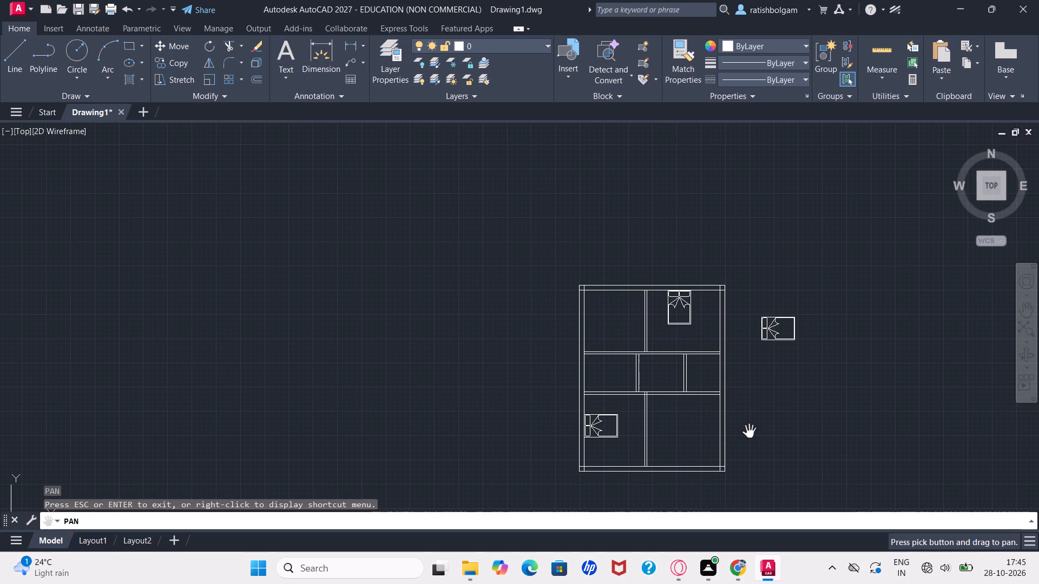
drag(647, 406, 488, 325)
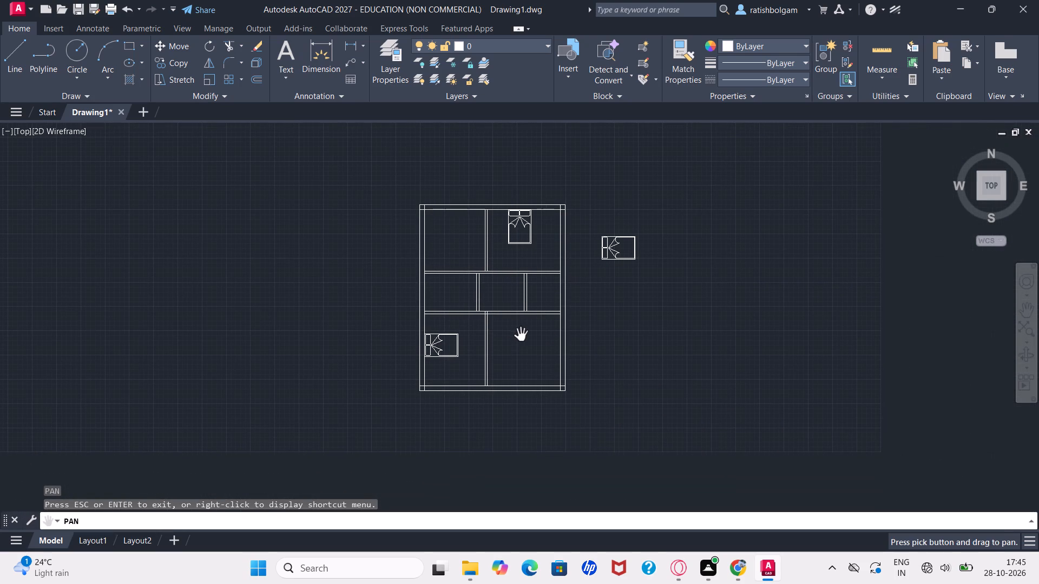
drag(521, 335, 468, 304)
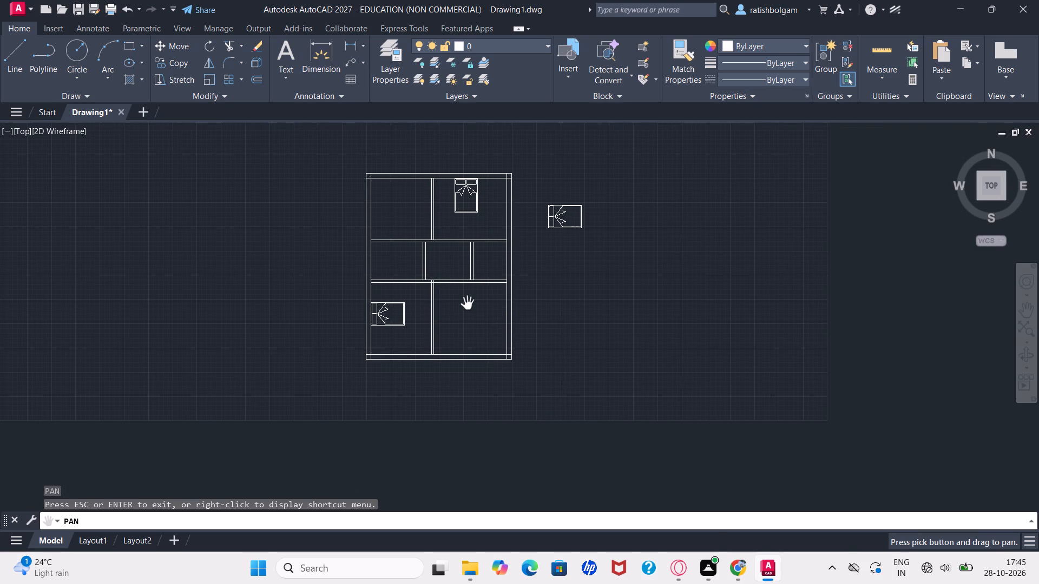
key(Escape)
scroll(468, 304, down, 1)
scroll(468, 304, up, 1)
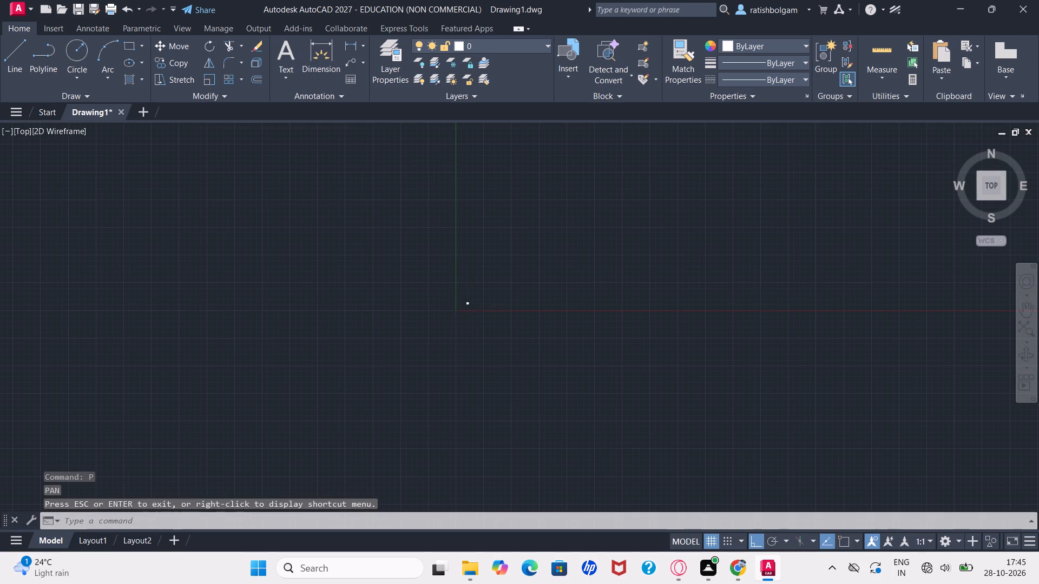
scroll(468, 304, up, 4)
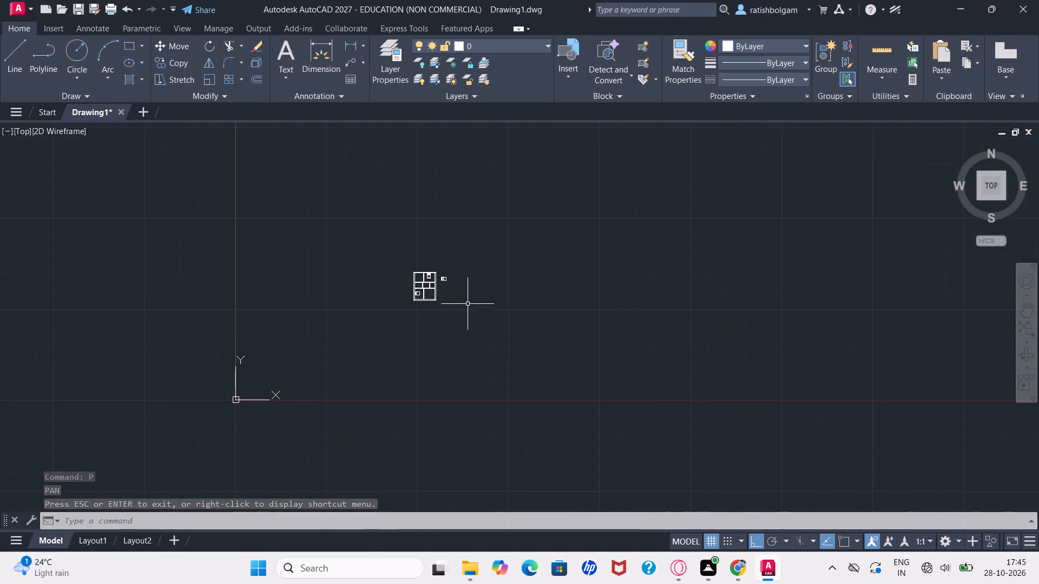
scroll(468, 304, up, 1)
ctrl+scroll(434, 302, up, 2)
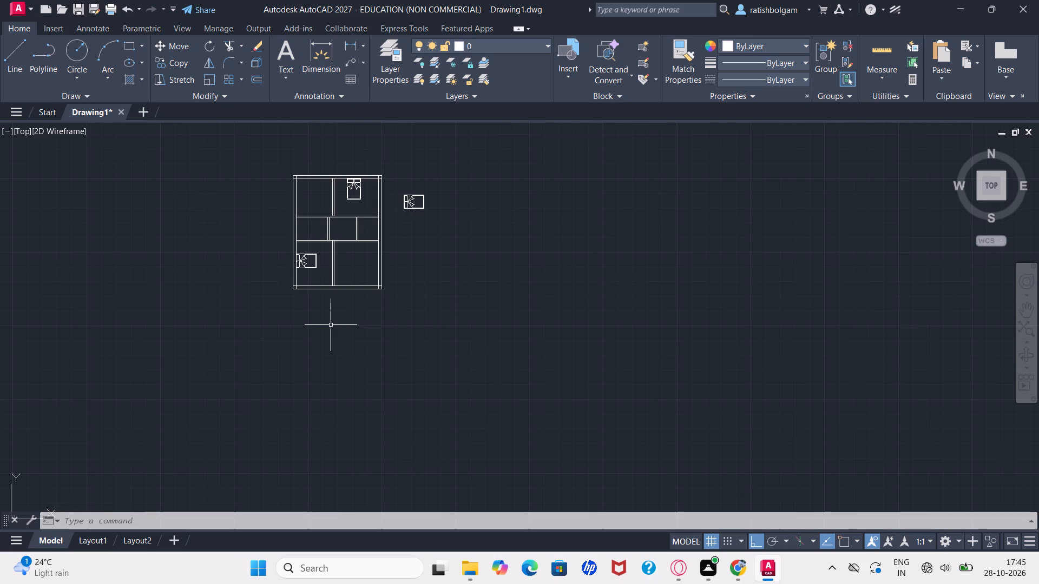
Offset the lower line of the northern horizontal partition 3'3" south, through the middle row of rooms.
ctrl+scroll(331, 325, up, 2)
key(p)
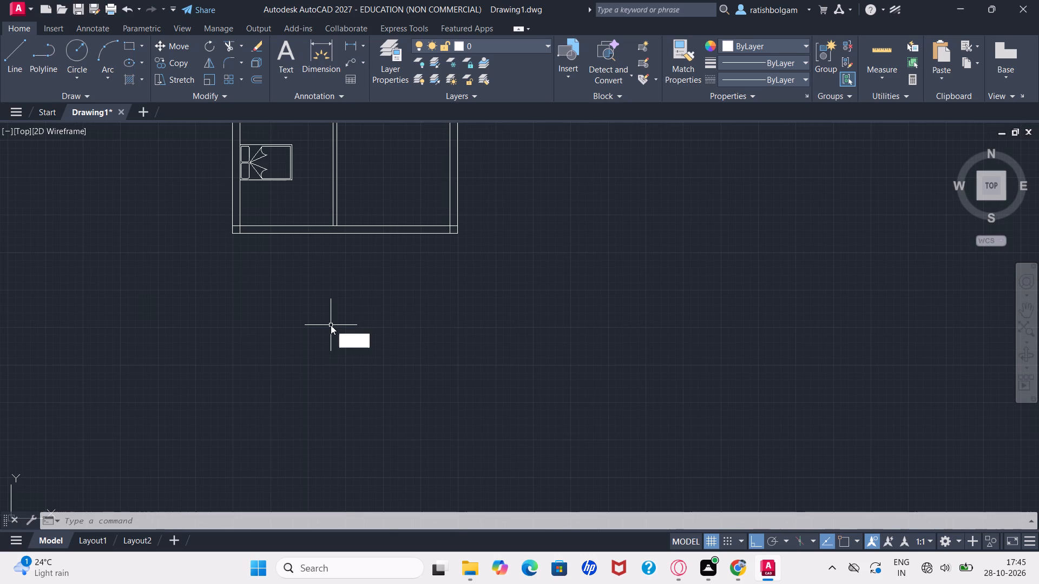
key(Return)
drag(347, 267, 328, 438)
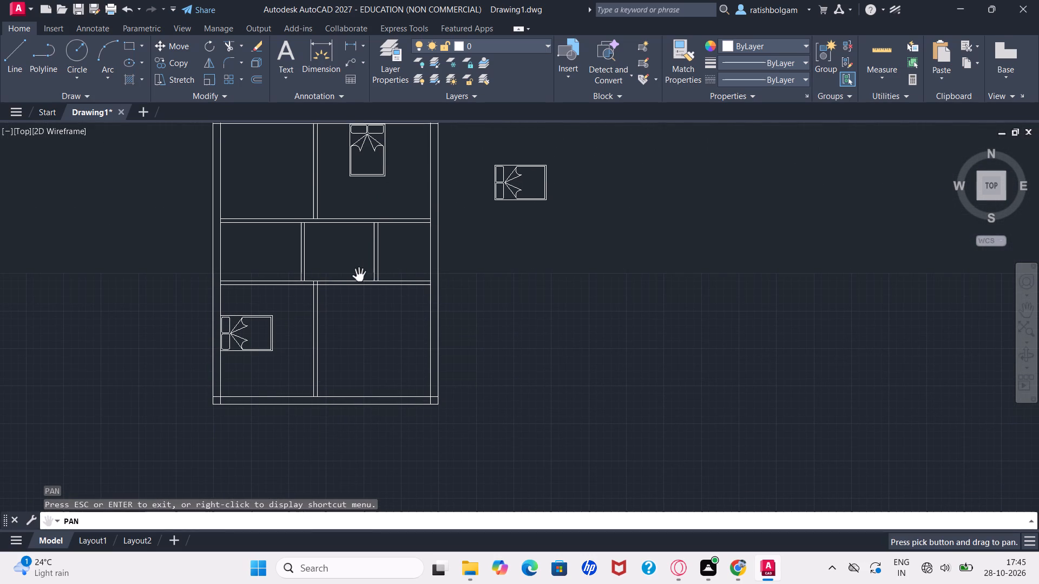
click(358, 275)
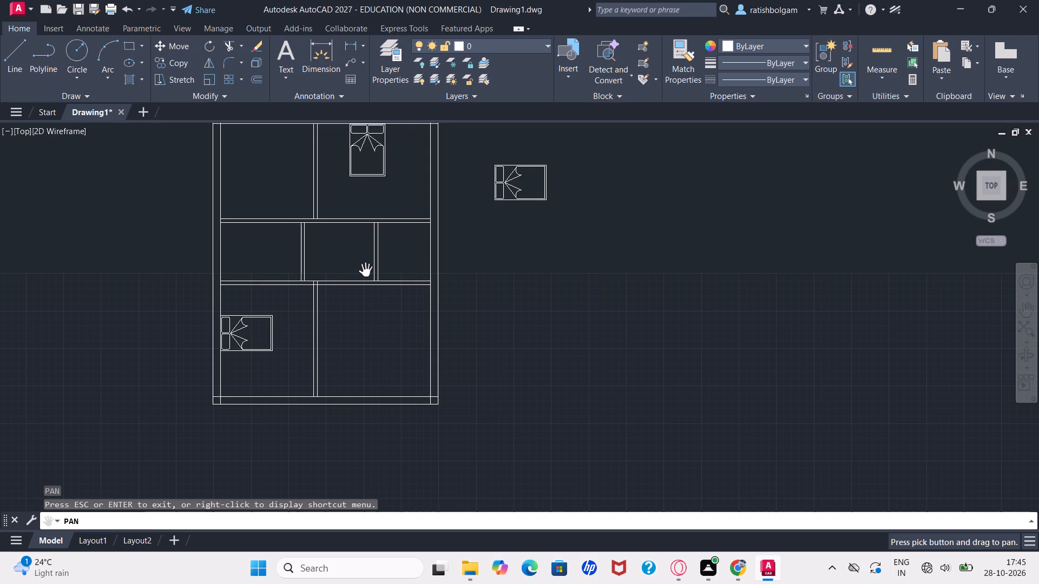
drag(366, 271, 370, 349)
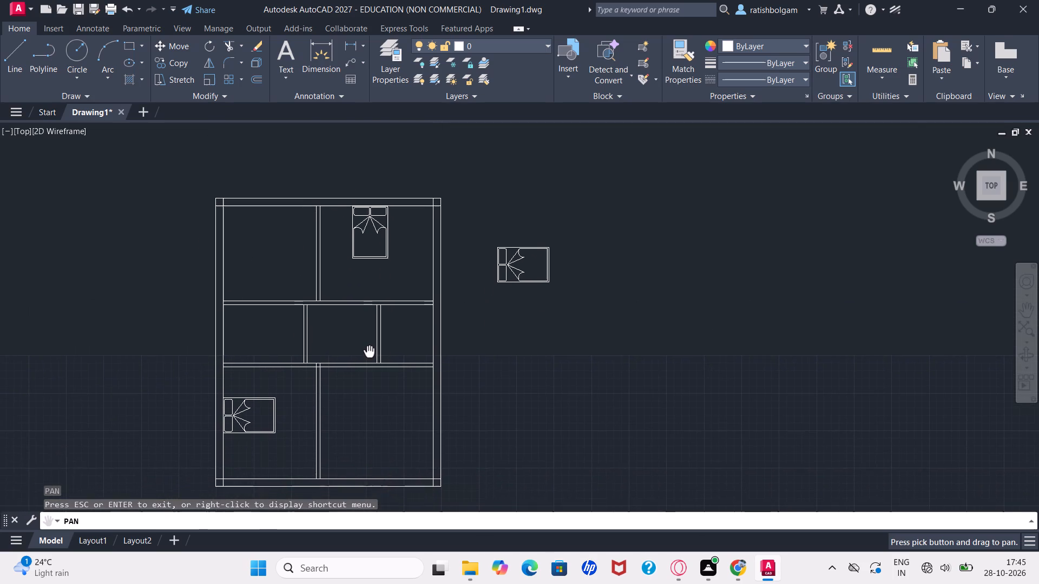
drag(370, 349, 371, 344)
key(Escape)
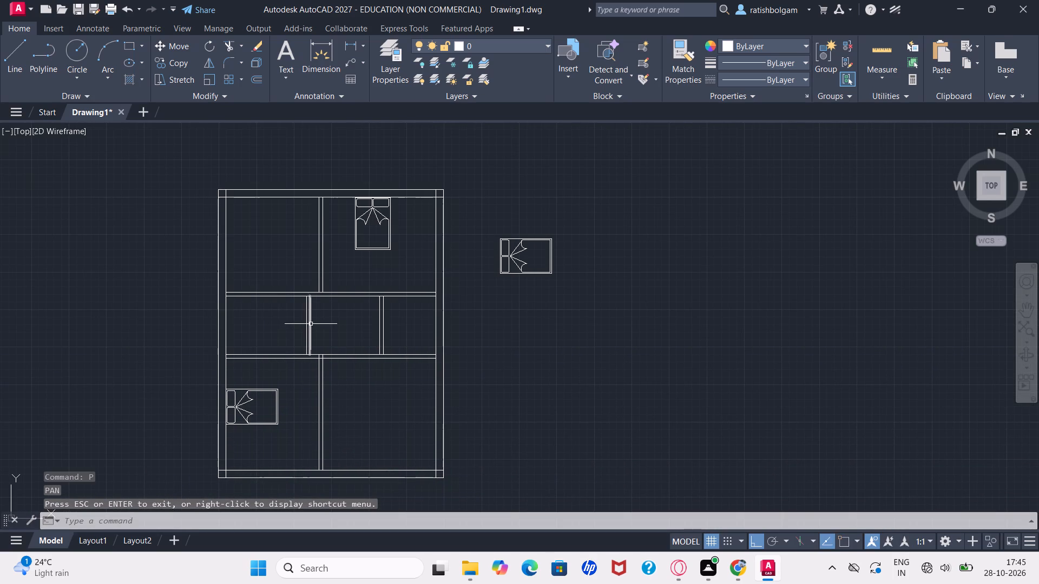
ctrl+scroll(281, 324, up, 2)
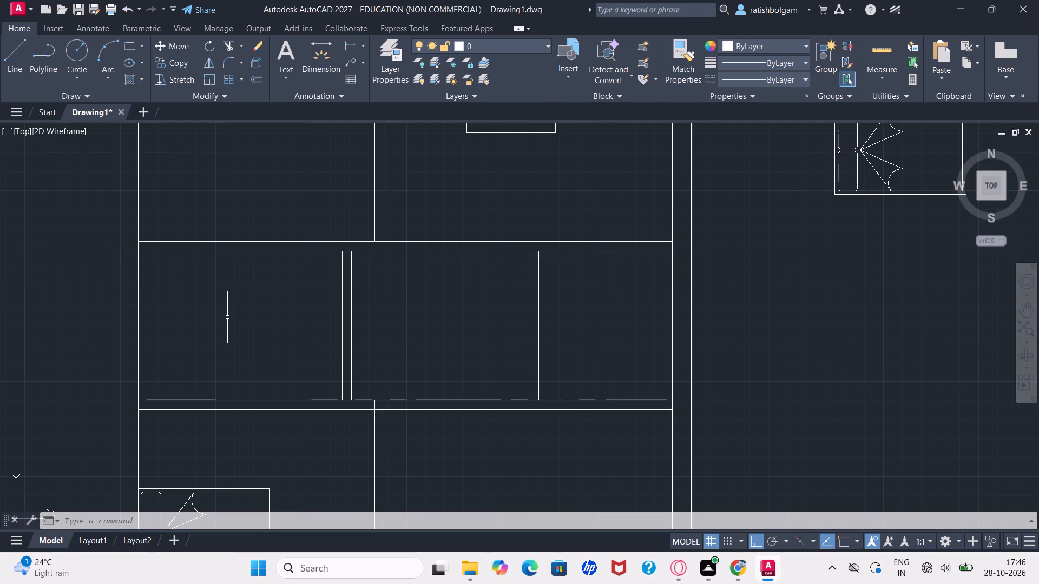
text(of)
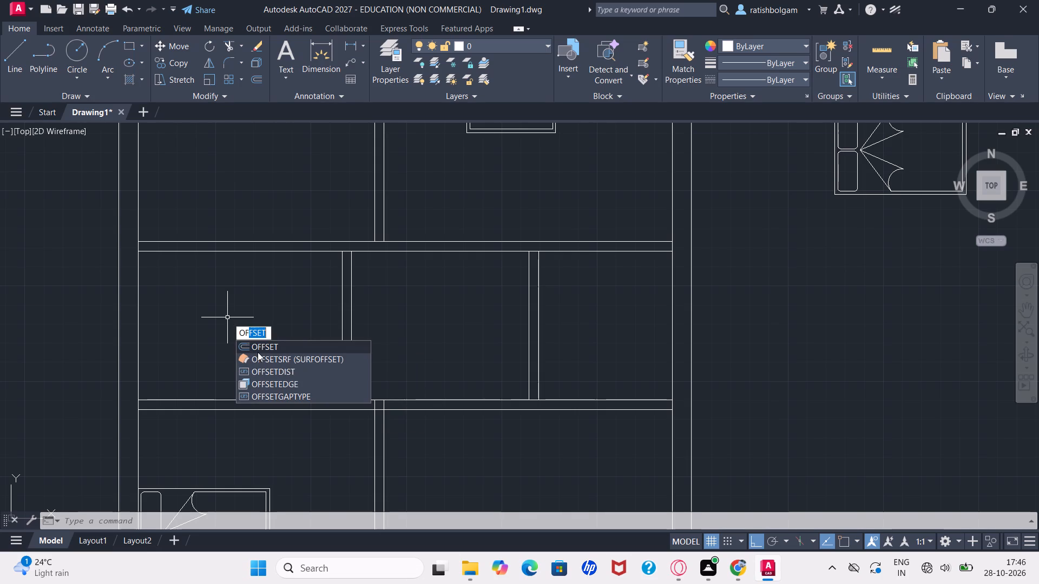
key(Return)
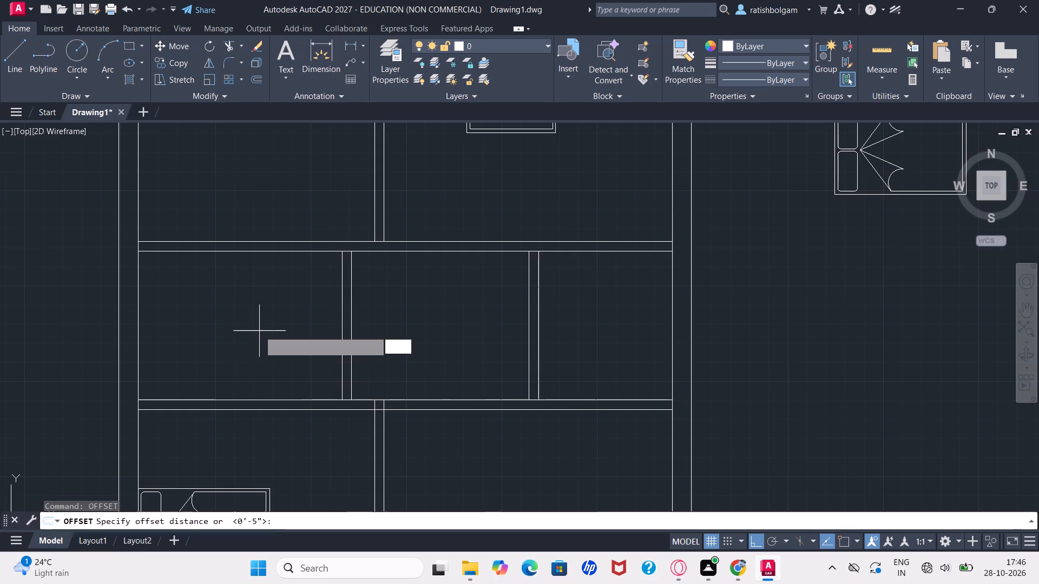
key(3)
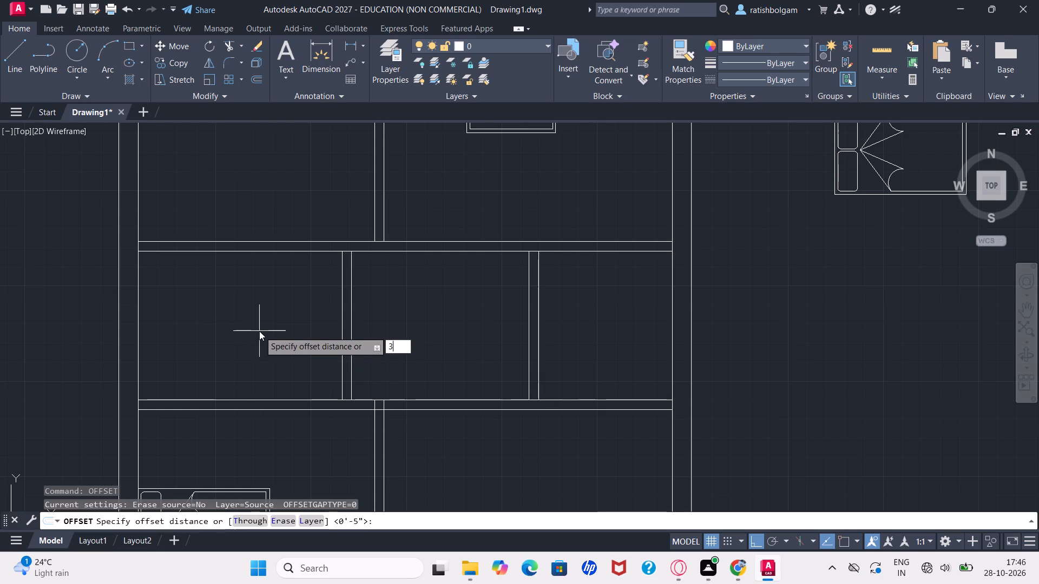
text('3)
key(shift+quotedbl)
key(Return)
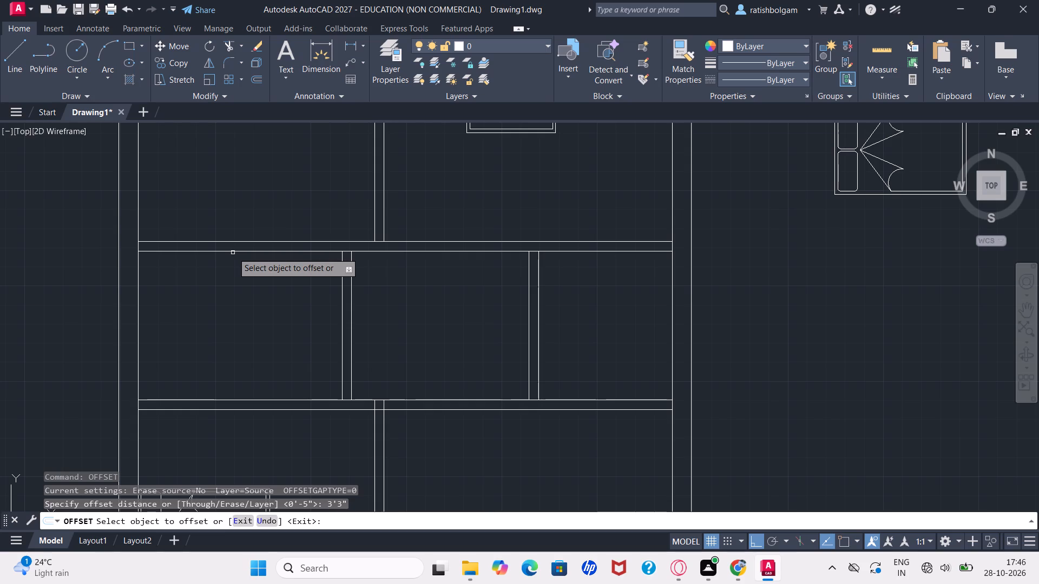
click(233, 253)
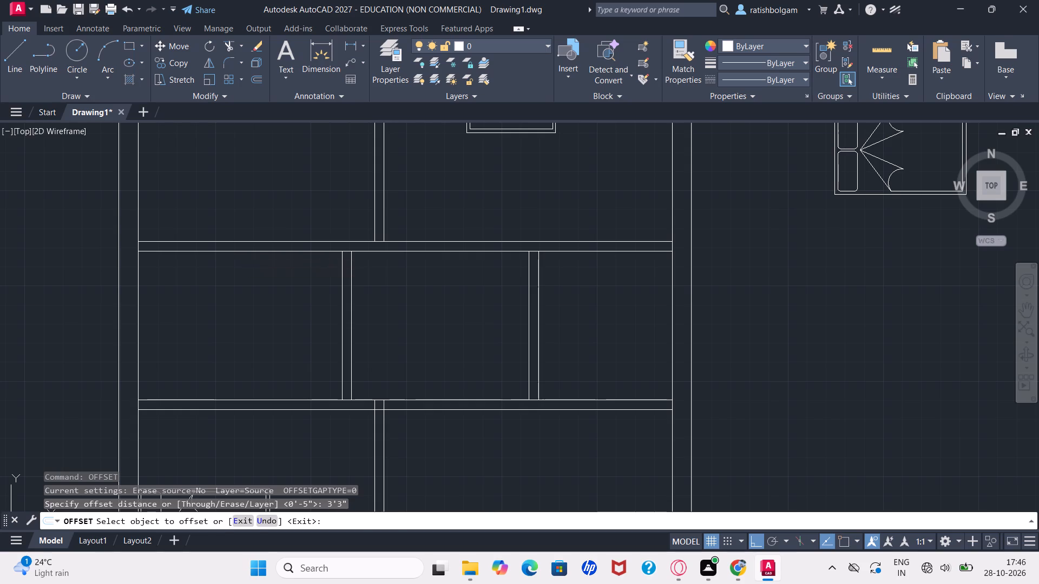
click(215, 325)
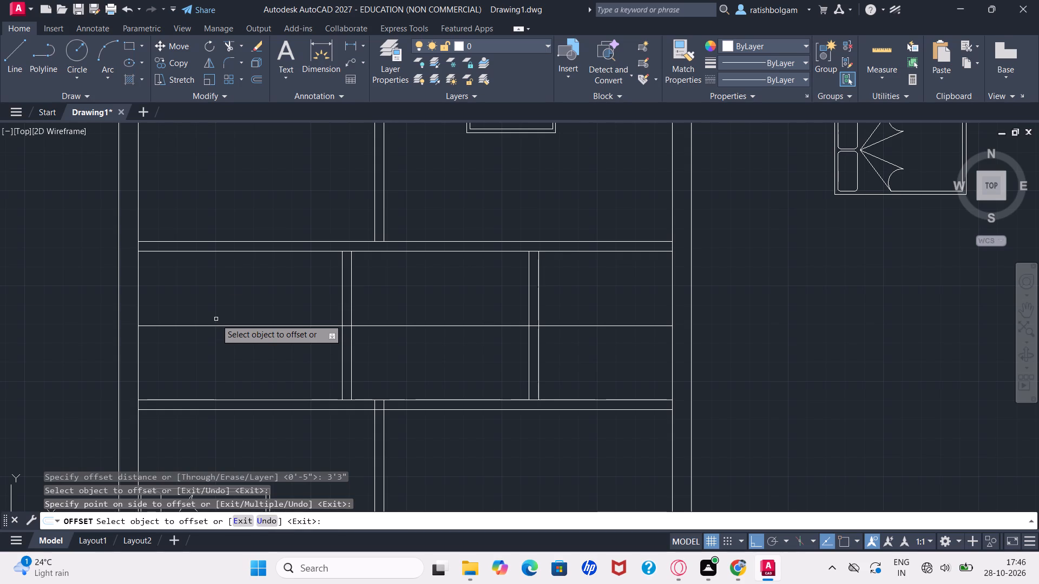
key(Escape)
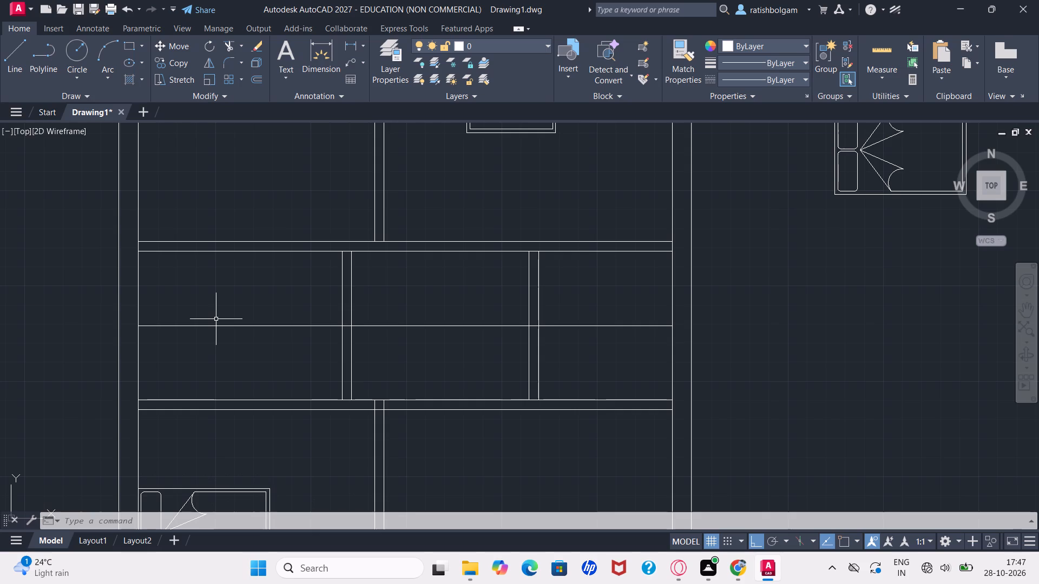
Trim the offset line out of the central and east middle rooms and the partition between them, along with that partition's west line.
click(418, 325)
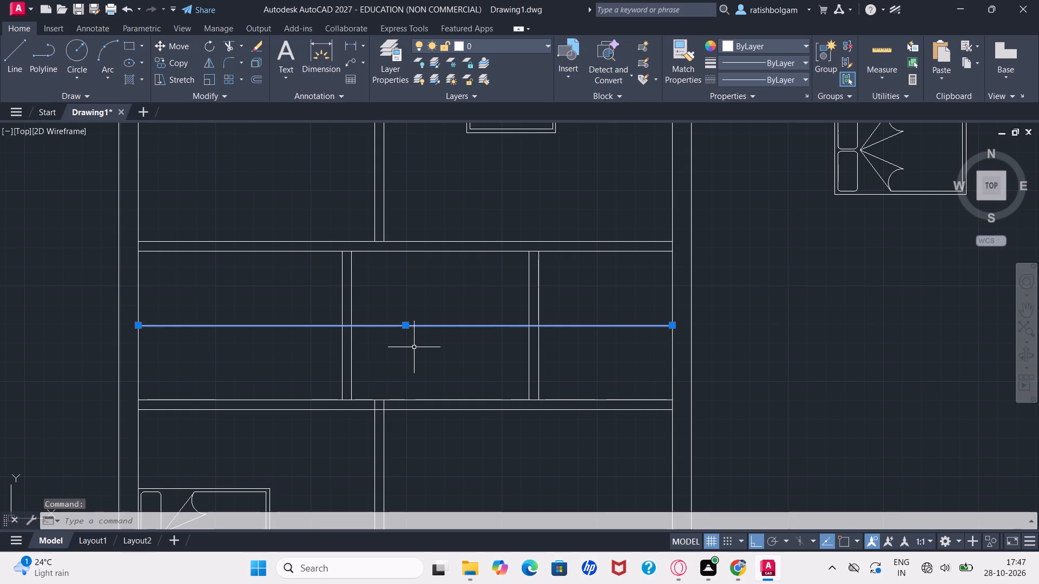
key(Escape)
text(tr)
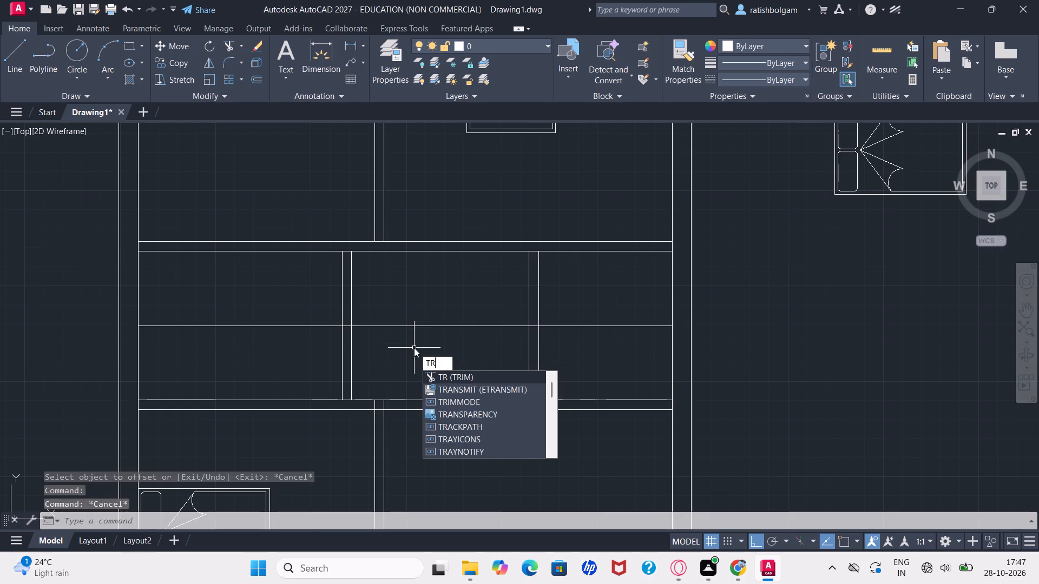
key(Return)
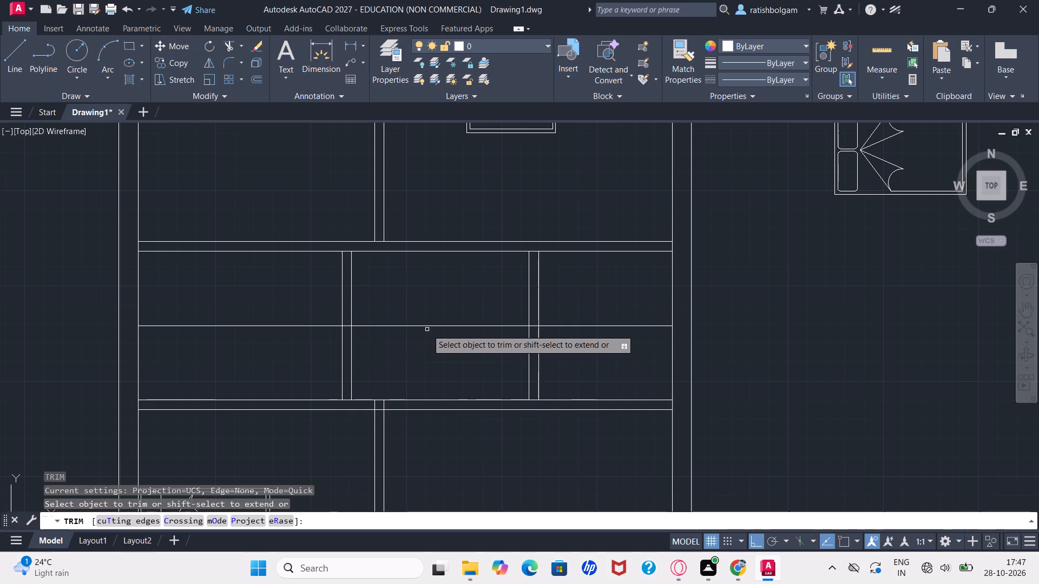
click(428, 327)
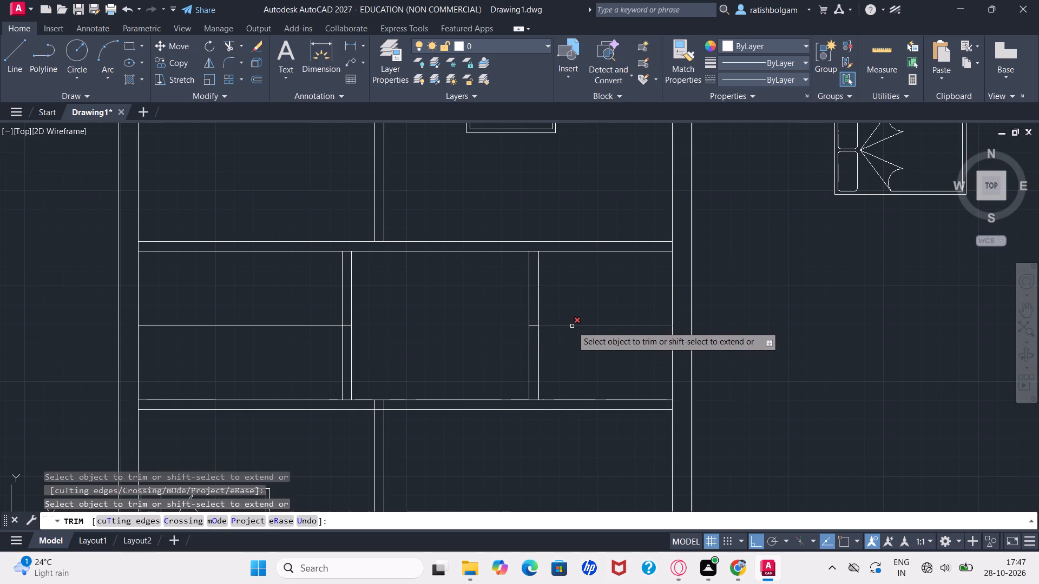
click(573, 323)
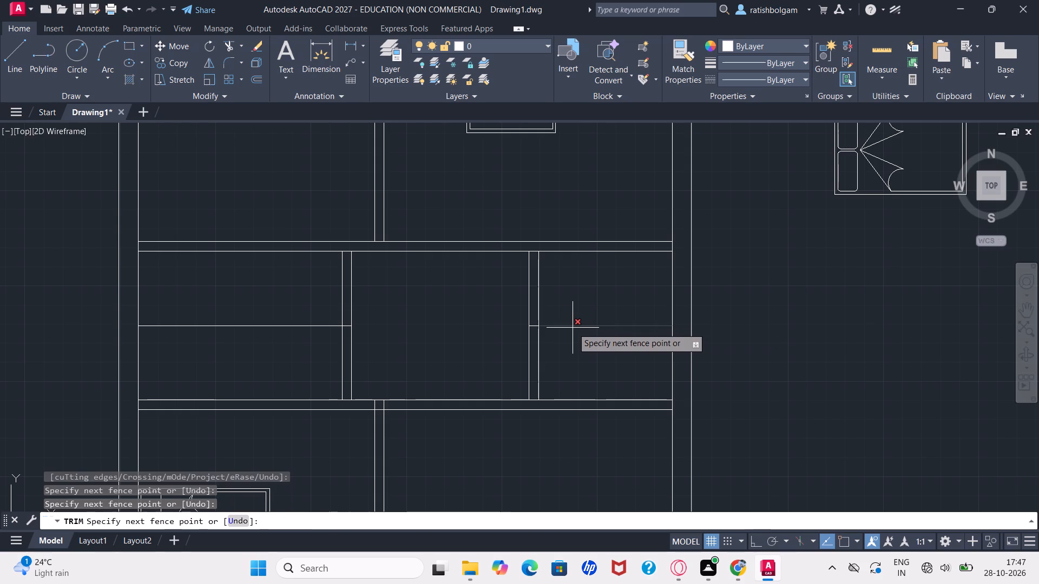
click(573, 328)
ctrl+scroll(562, 328, up, 2)
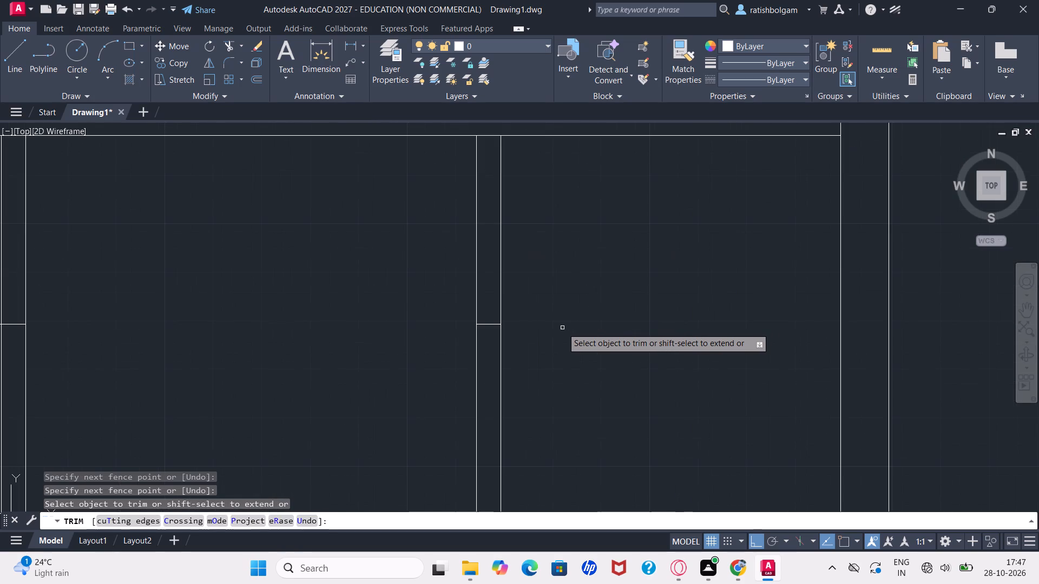
click(488, 326)
drag(488, 326, 331, 303)
key(Escape)
Offset the dividing line in the west middle room 0.6" to the north.
ctrl+scroll(331, 303, down, 3)
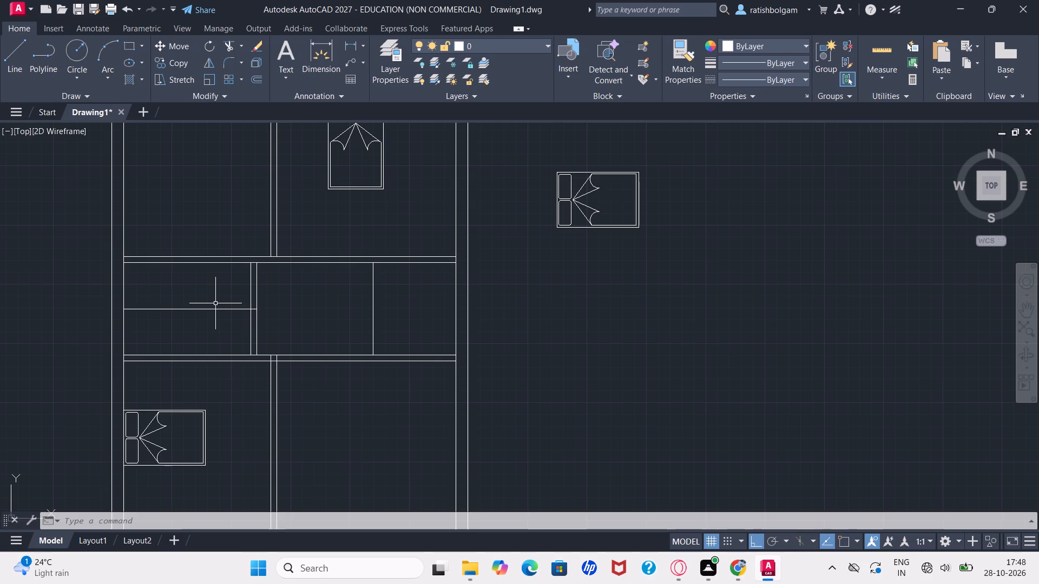
text(of)
key(Return)
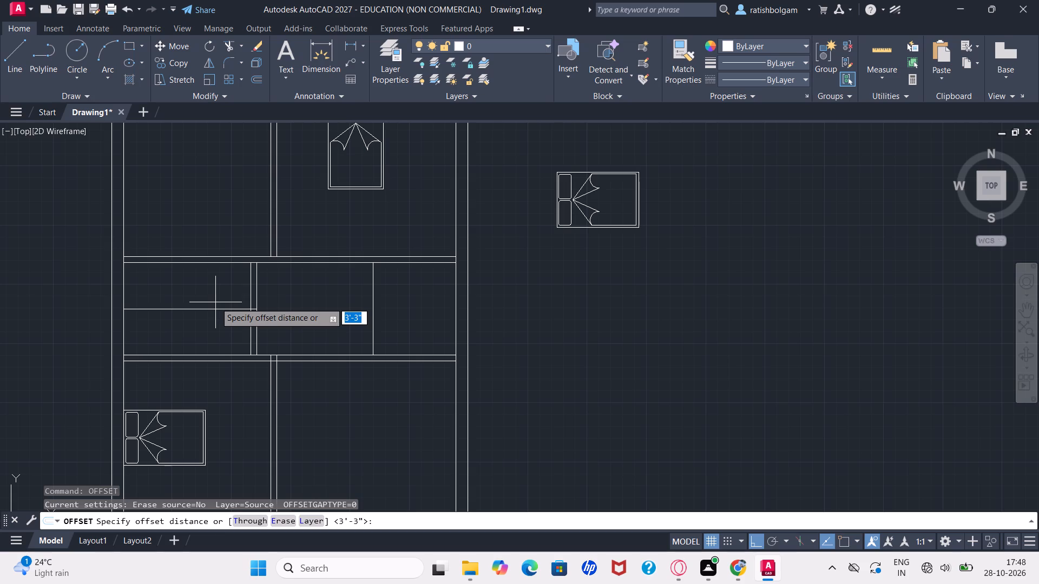
key(0)
key(period)
key(6)
key(shift+quotedbl)
key(Return)
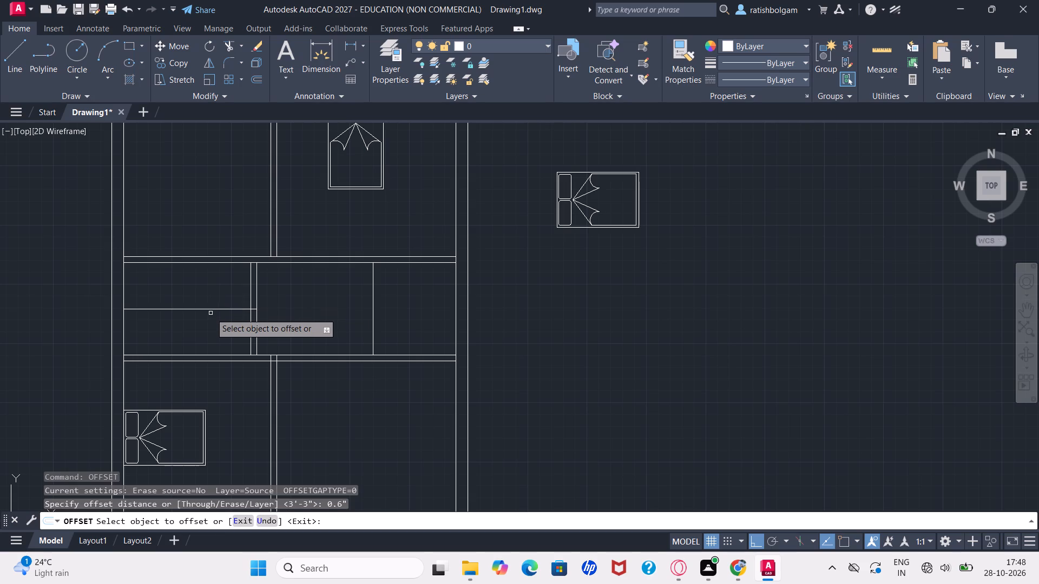
click(211, 308)
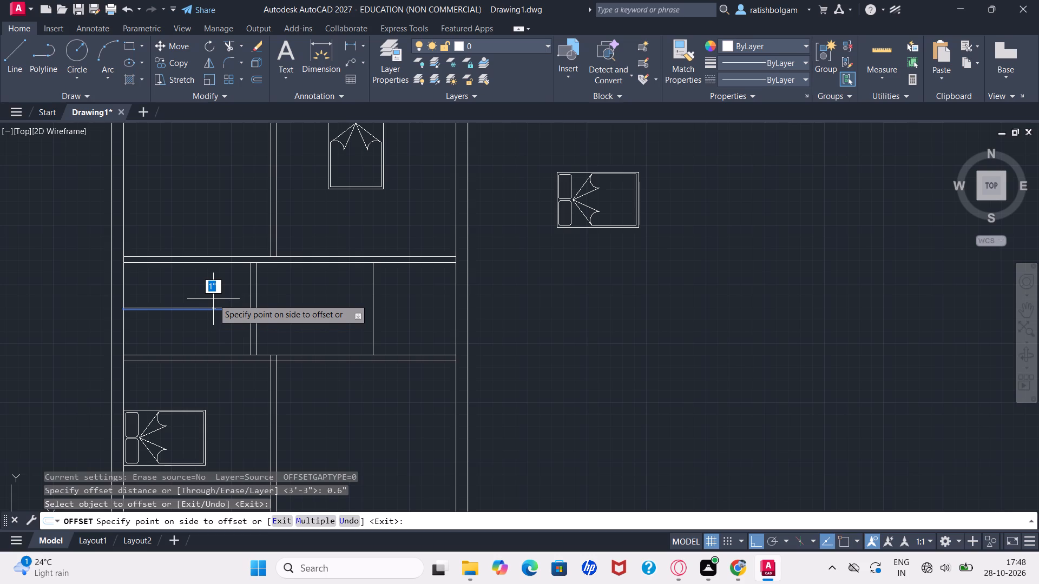
click(213, 299)
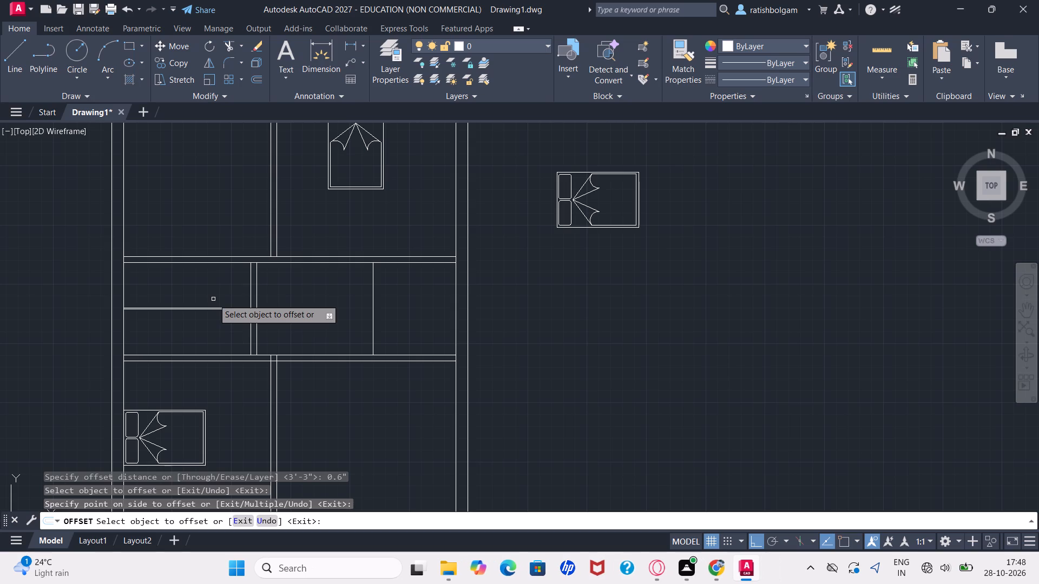
Offset the same dividing line in the west middle room 0.6" to the south.
click(213, 310)
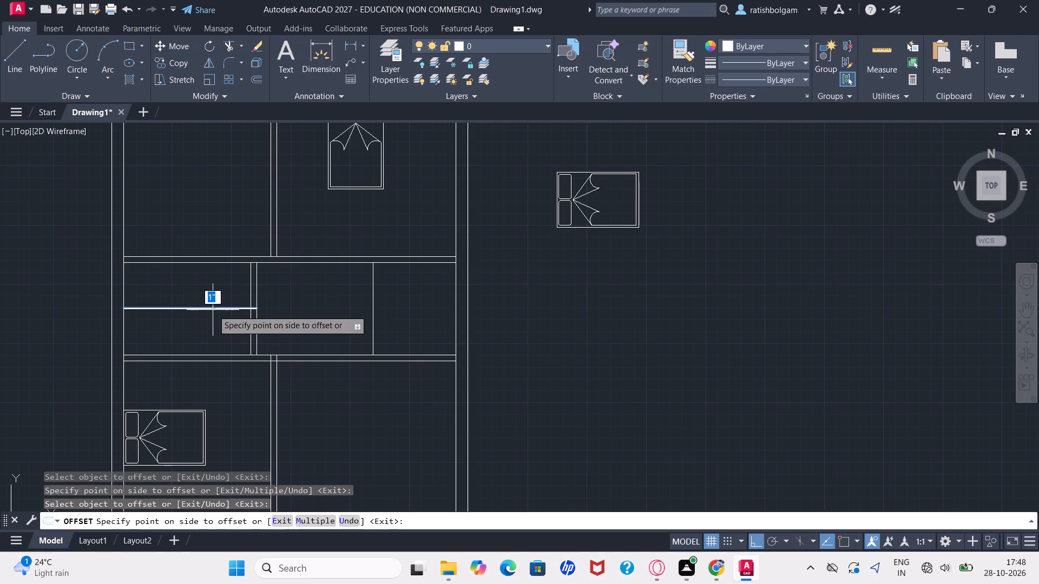
click(211, 319)
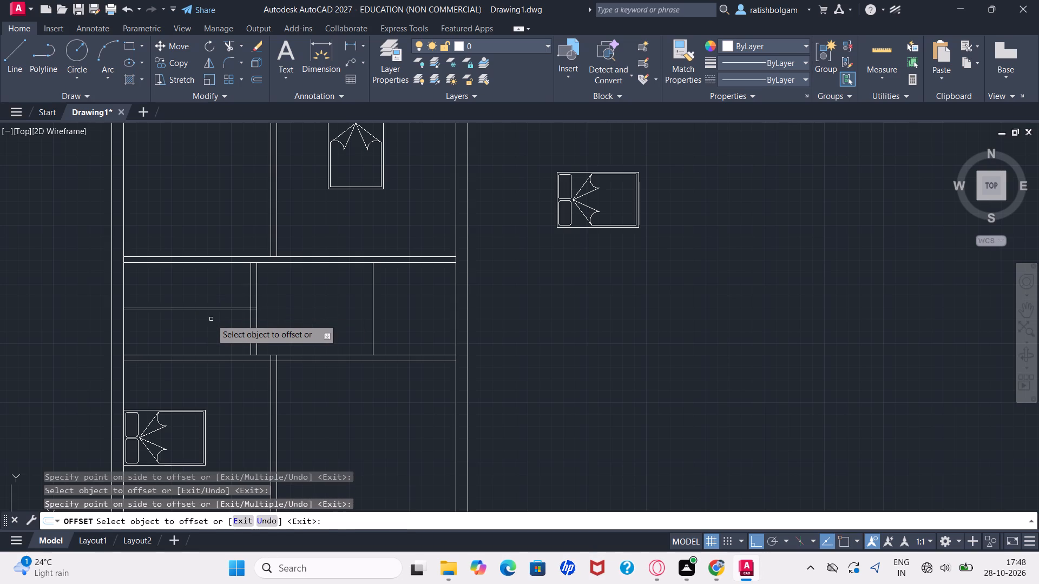
ctrl+scroll(211, 318, up, 1)
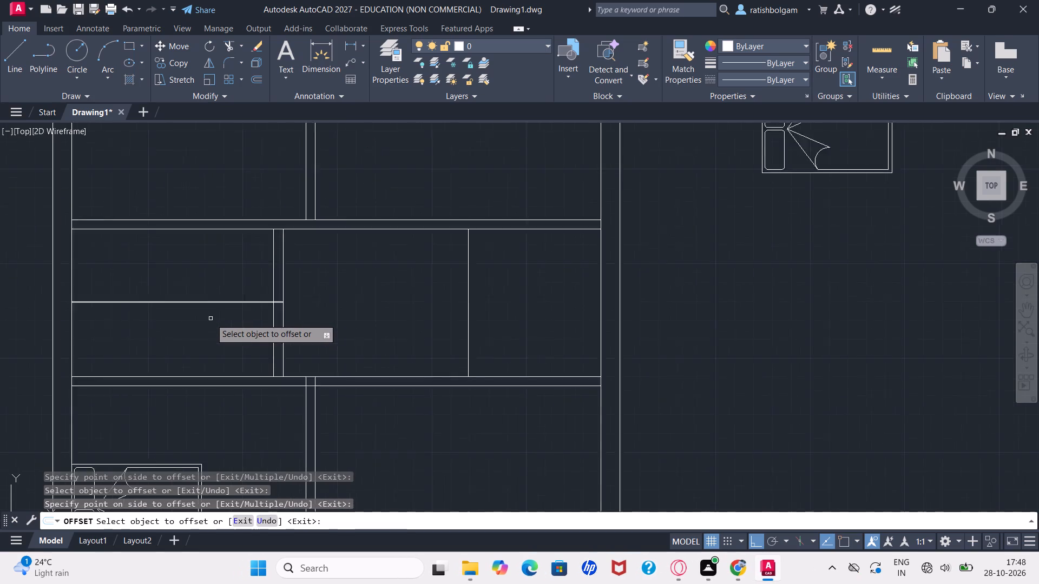
ctrl+scroll(211, 318, up, 2)
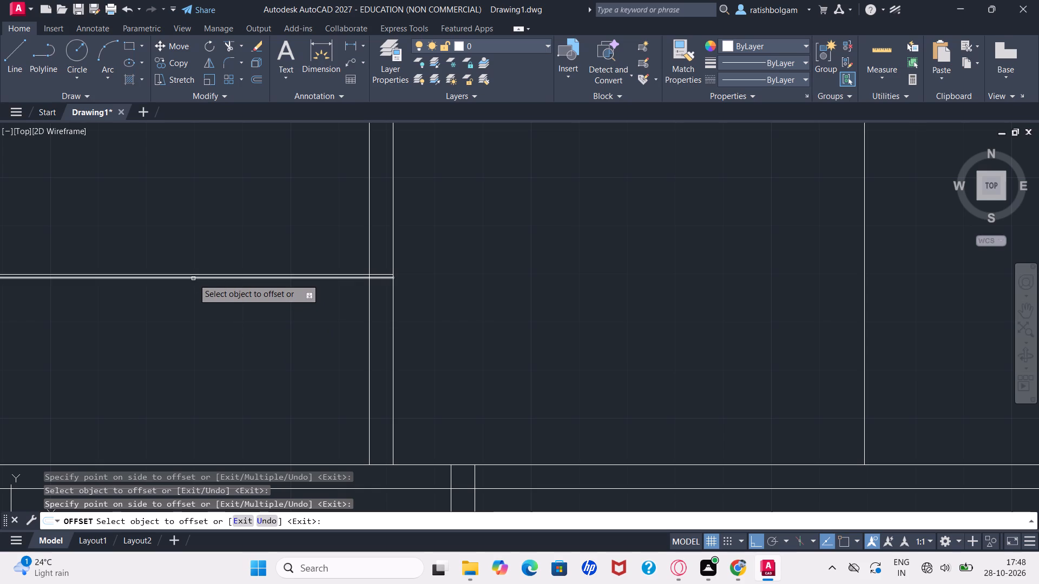
click(193, 278)
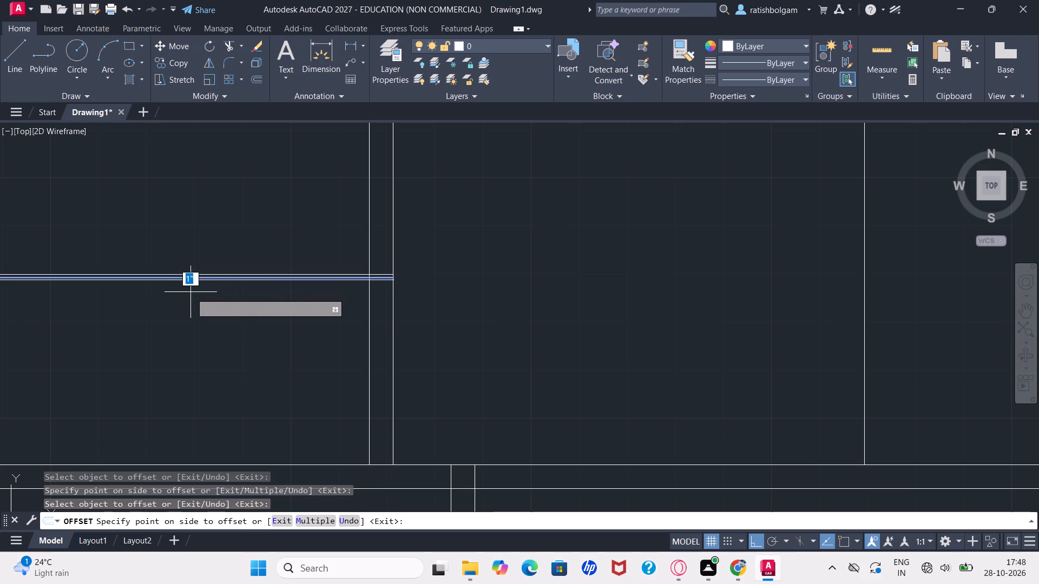
click(190, 293)
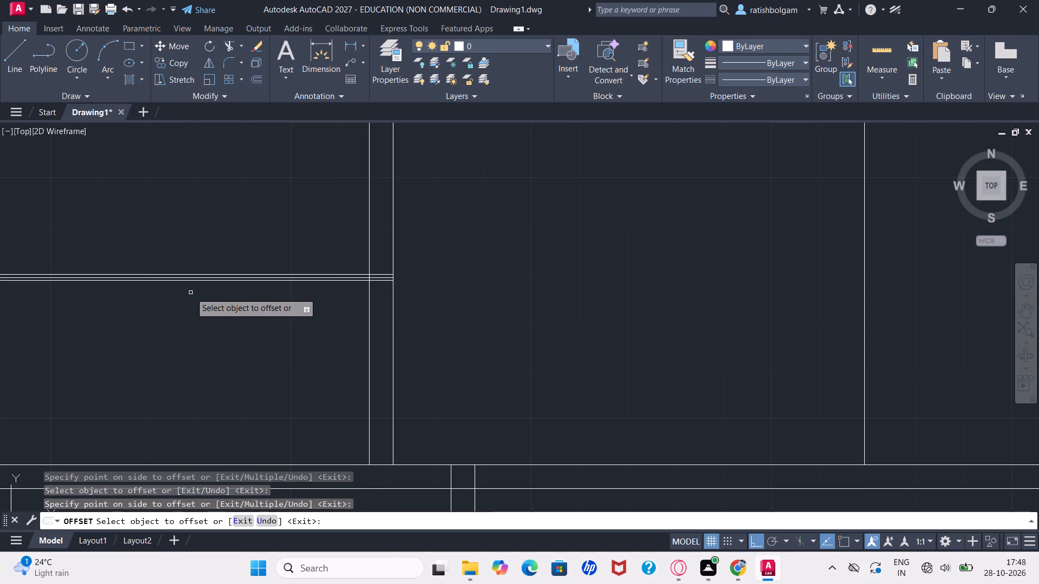
key(Escape)
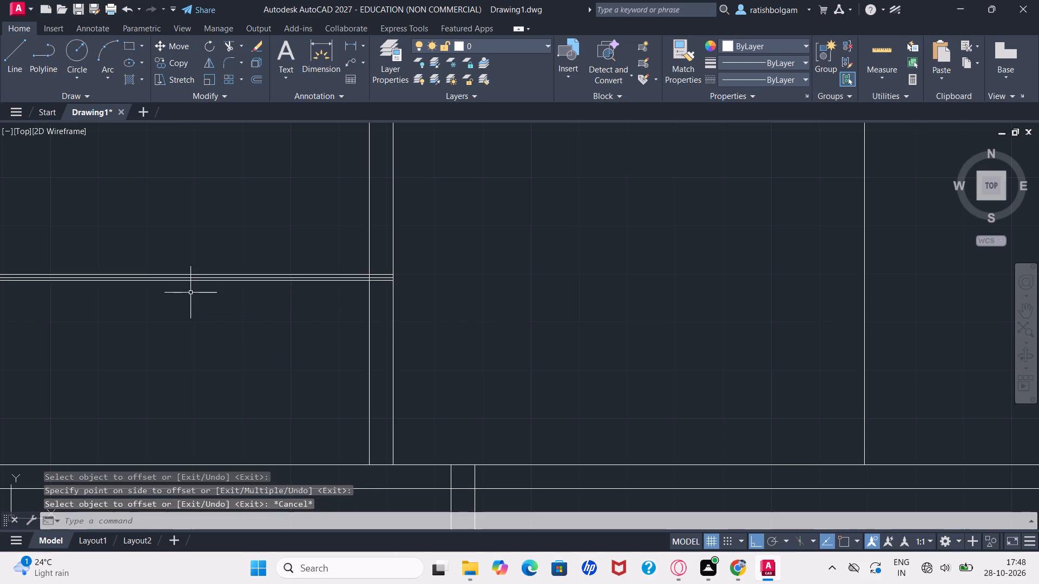
Offset the inner west wall line of the west middle room 2' east, into the room.
key(Escape)
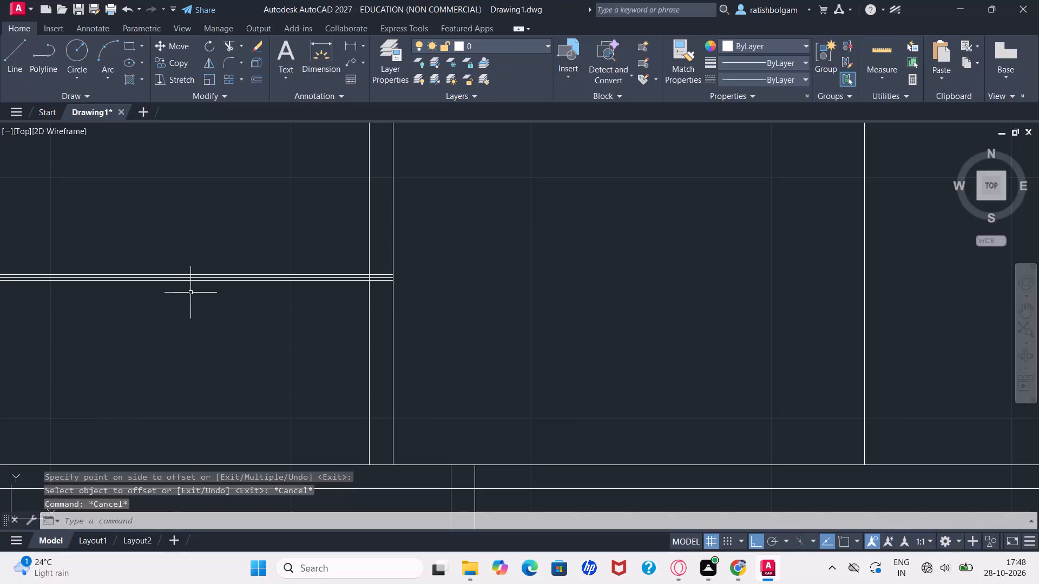
ctrl+scroll(190, 293, down, 2)
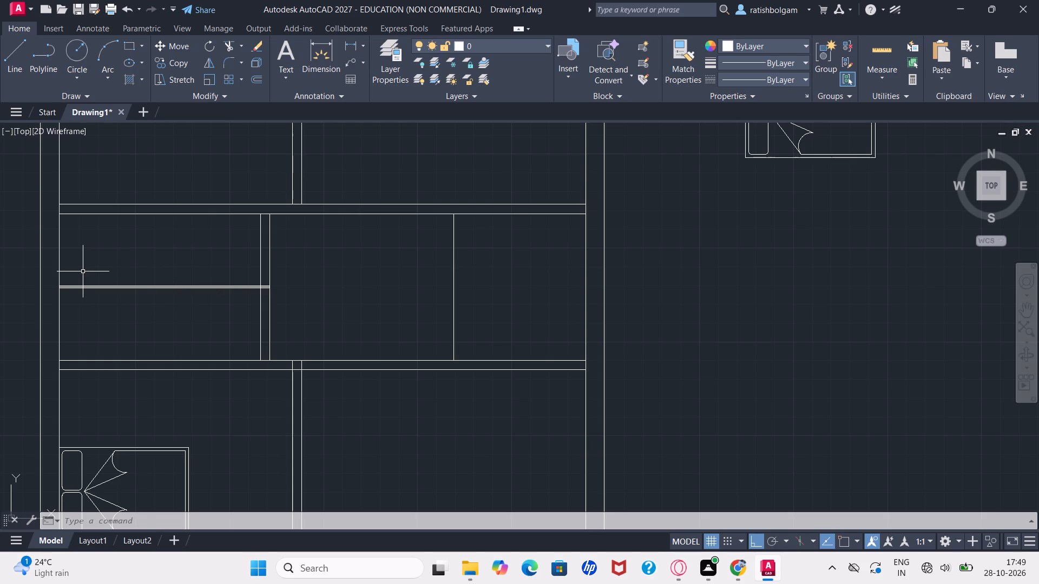
key(o)
key(f)
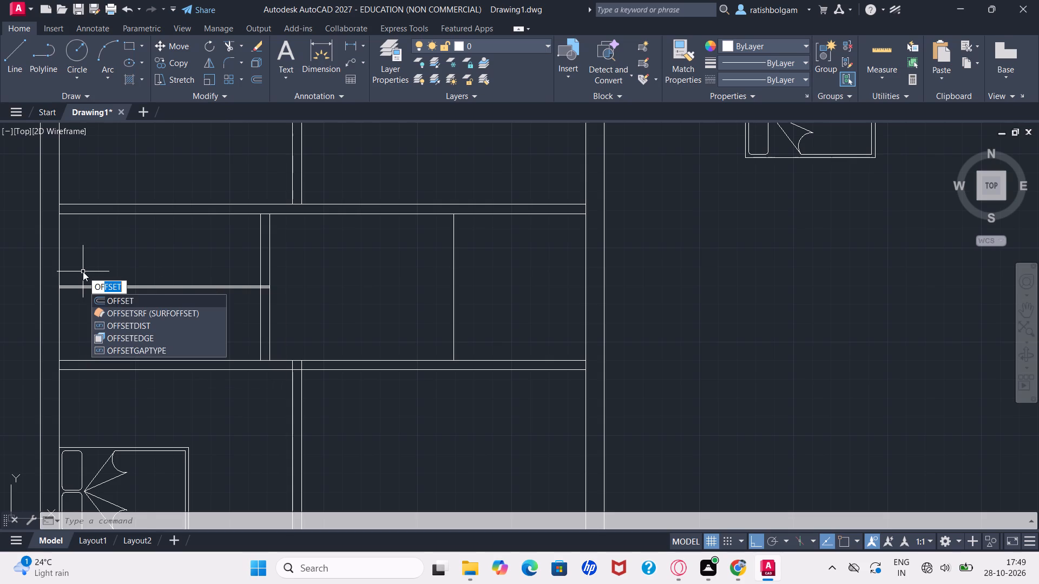
key(Return)
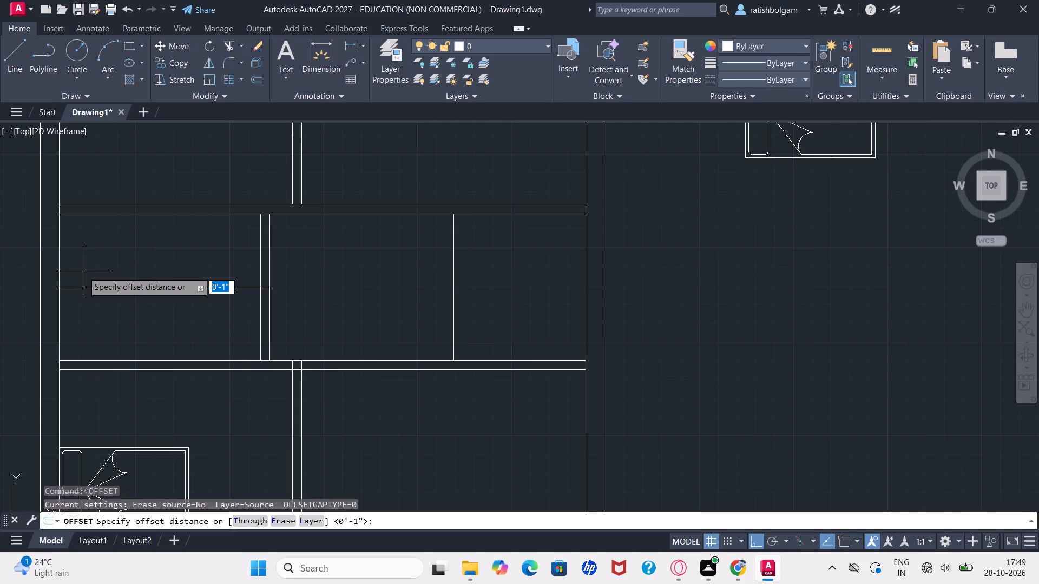
key(2)
key(apostrophe)
key(Return)
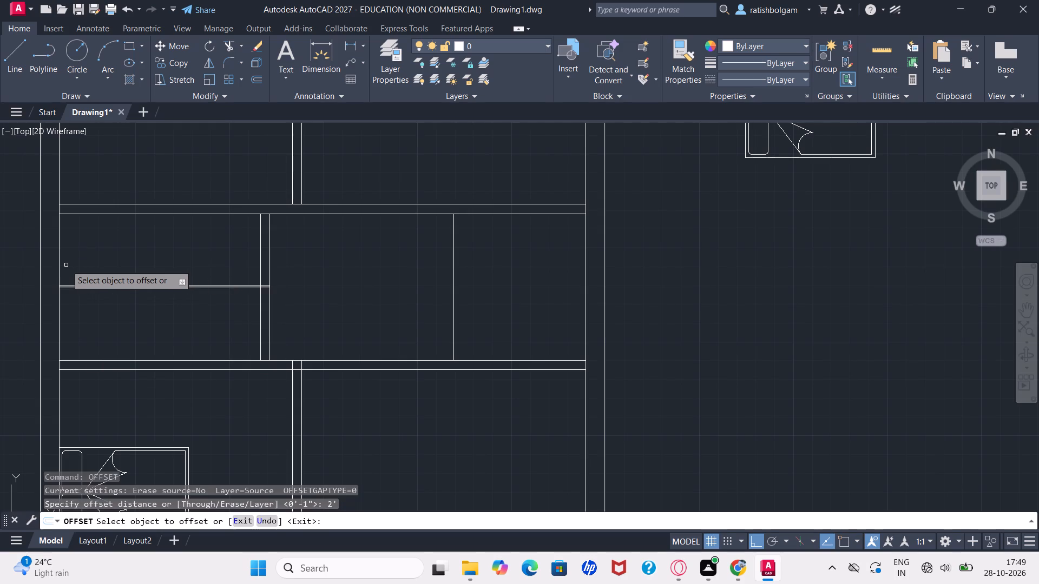
click(60, 265)
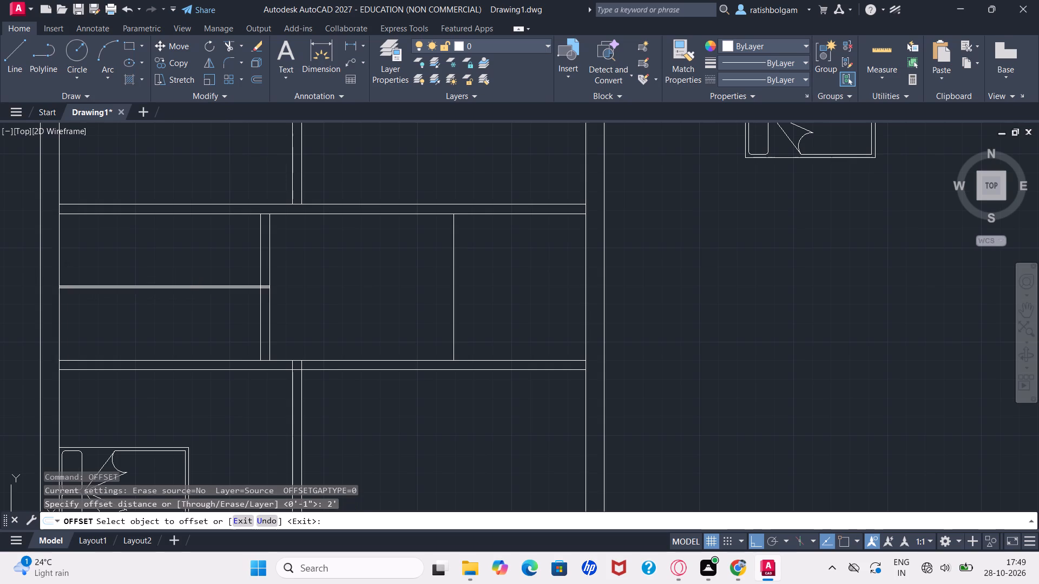
click(108, 272)
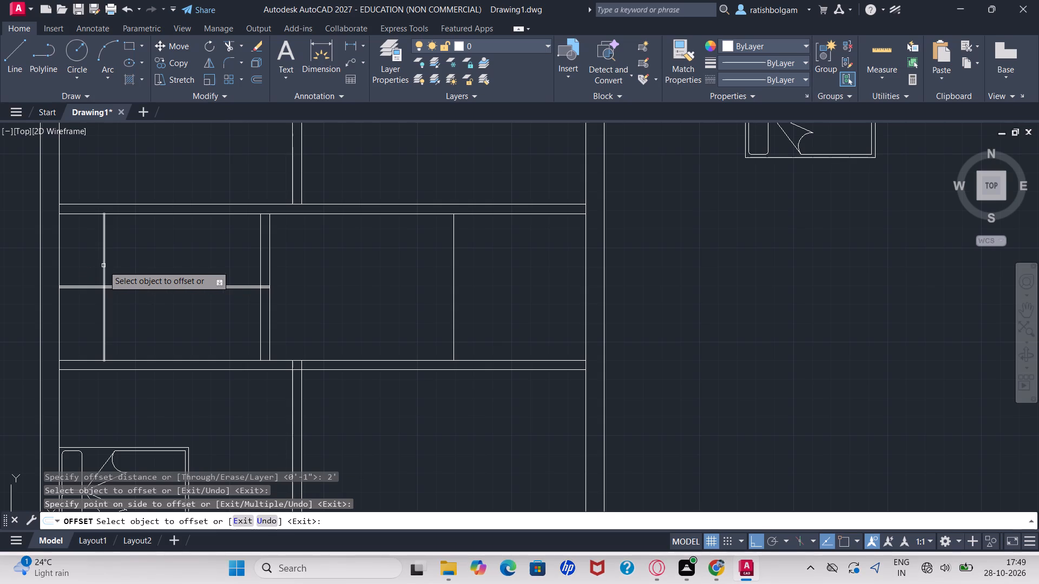
click(103, 266)
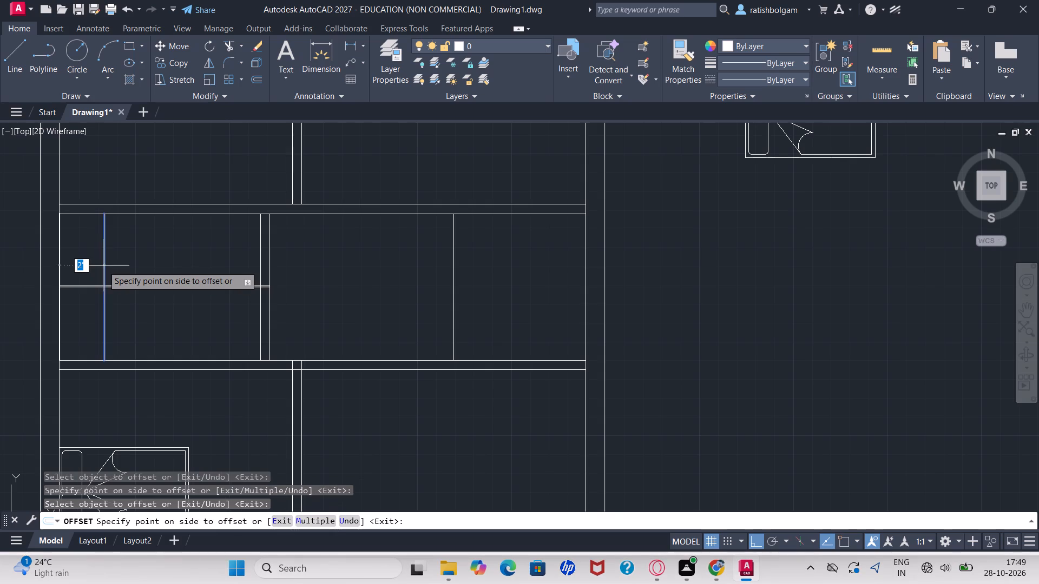
key(Escape)
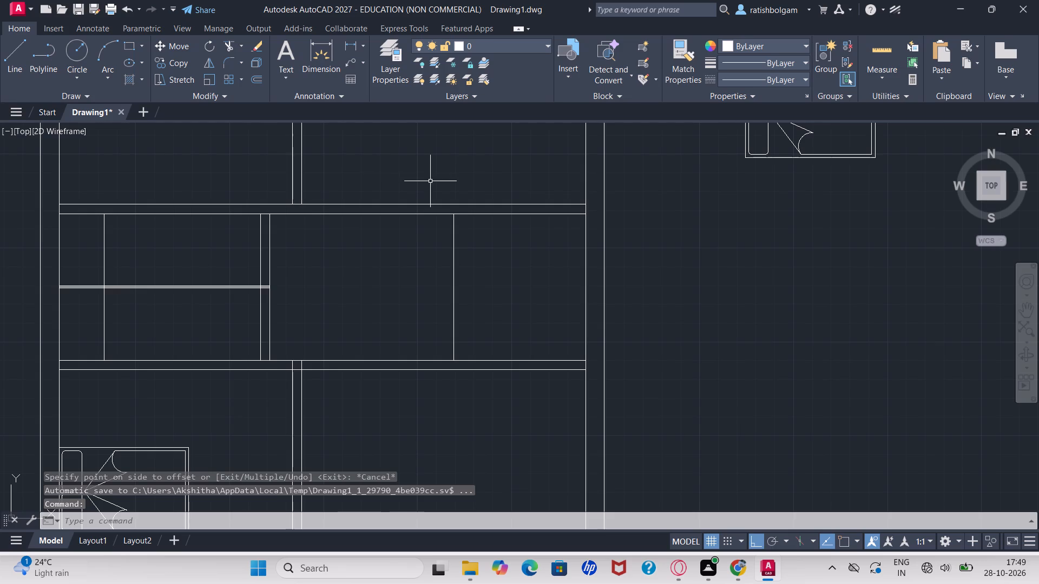
Measure the spaces in the west middle room with the quick measure tool.
click(883, 53)
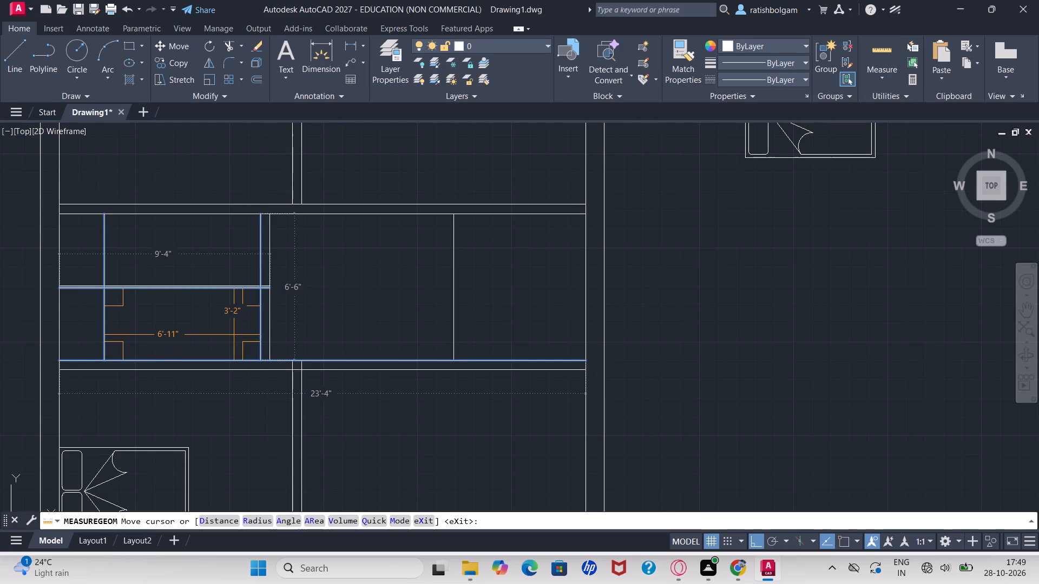
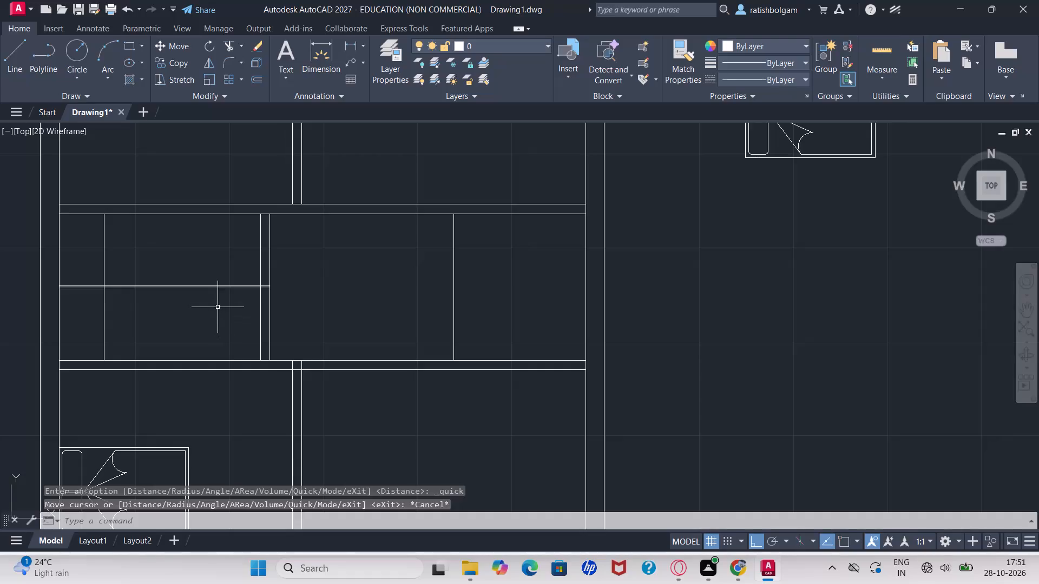
Offset the vertical line 2' inside the west middle room 11.86" to the east.
key(o)
key(f)
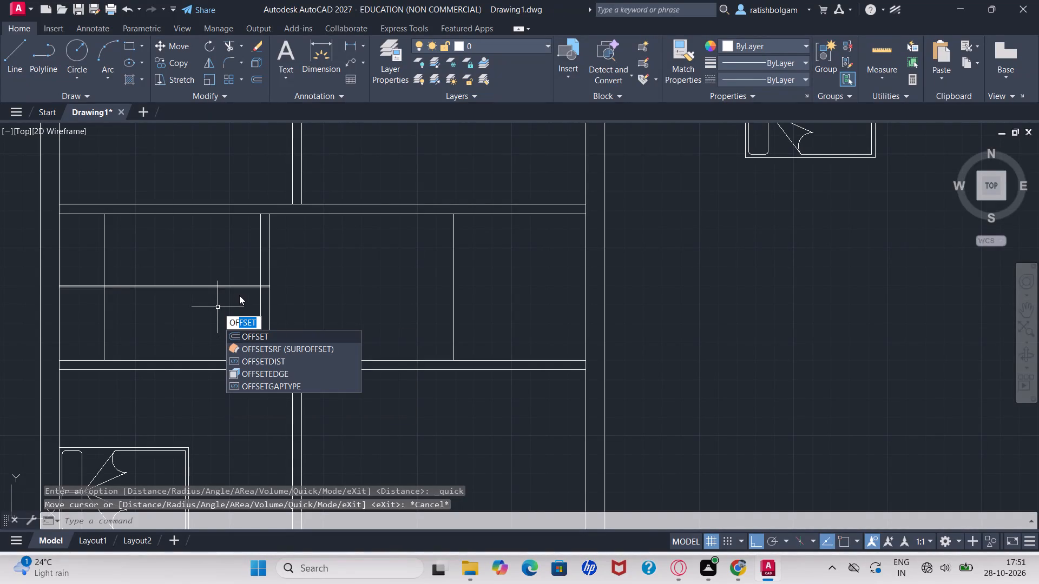
key(Return)
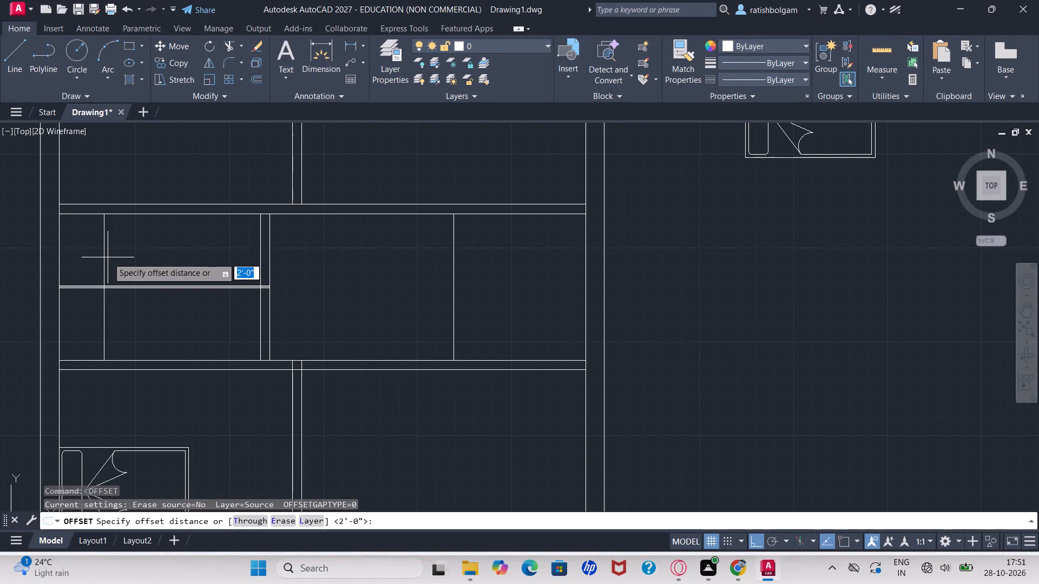
text(11)
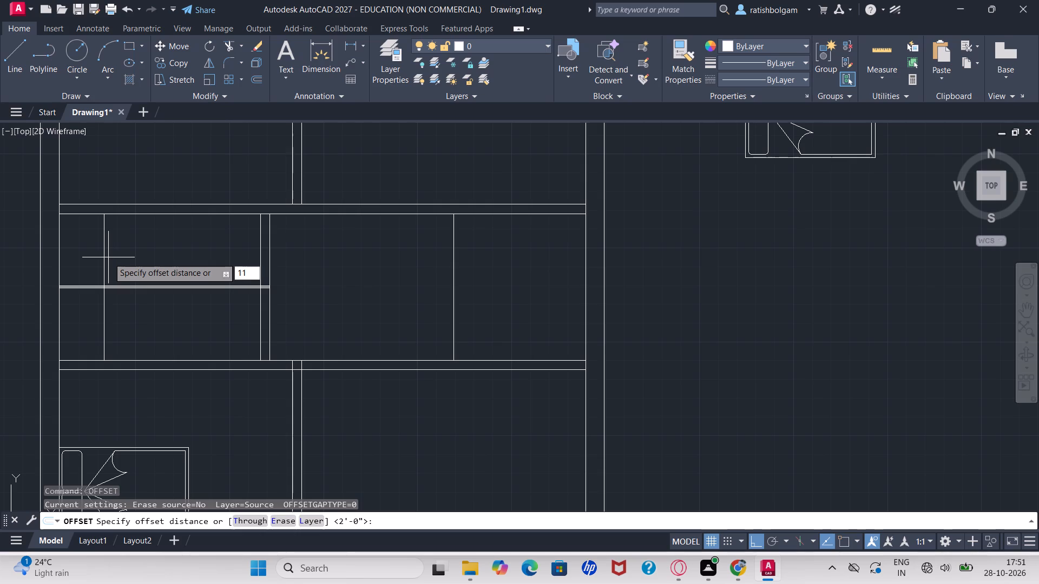
key(period)
key(8)
key(6)
key(shift+quotedbl)
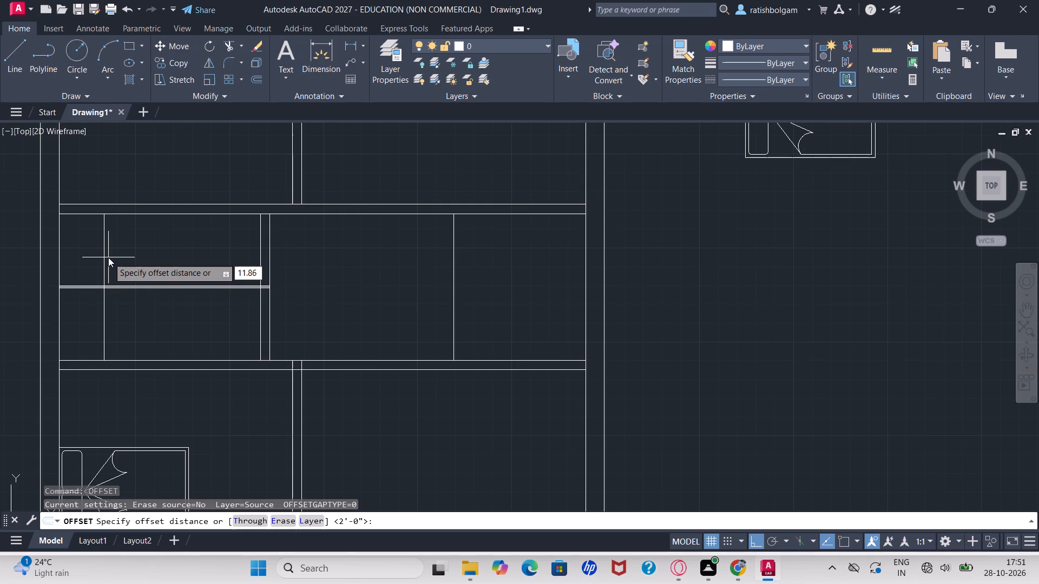
key(Return)
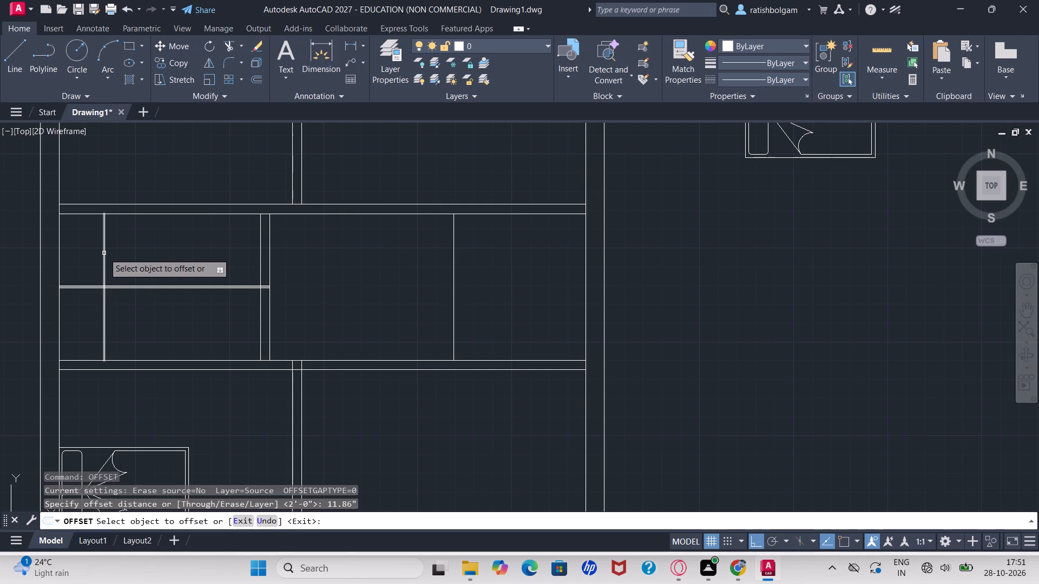
click(104, 253)
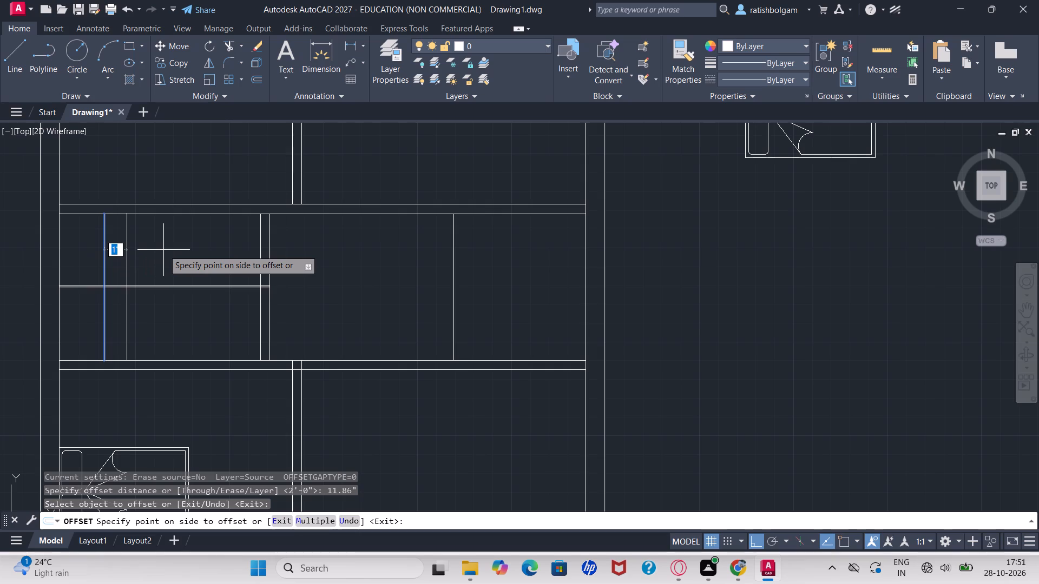
click(163, 250)
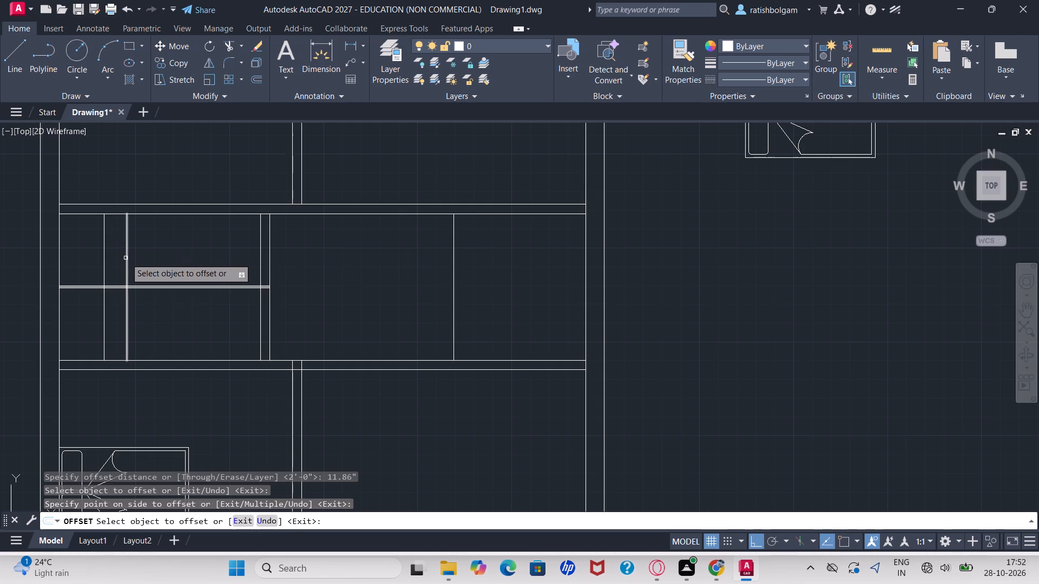
Continue the 11.86" offsets eastward from each newest line, adding five more evenly spaced tread lines toward the room's east partition.
click(126, 258)
click(146, 258)
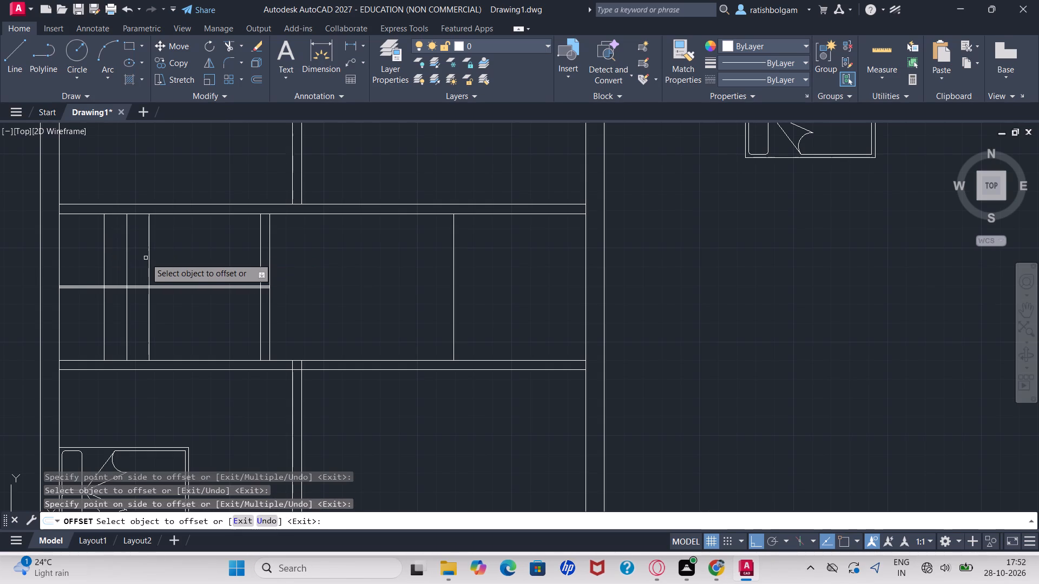
click(151, 260)
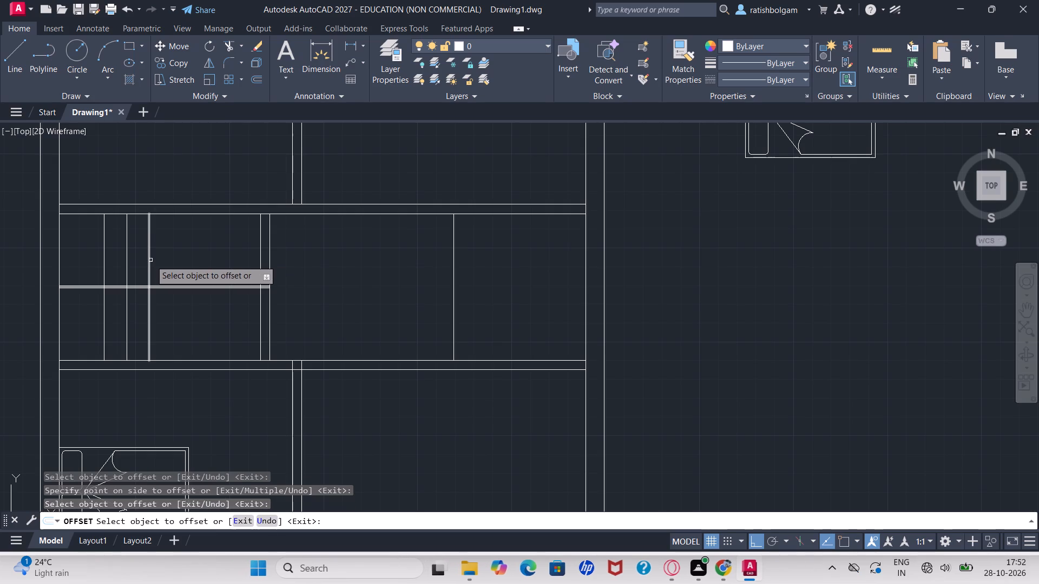
double_click(149, 260)
click(149, 260)
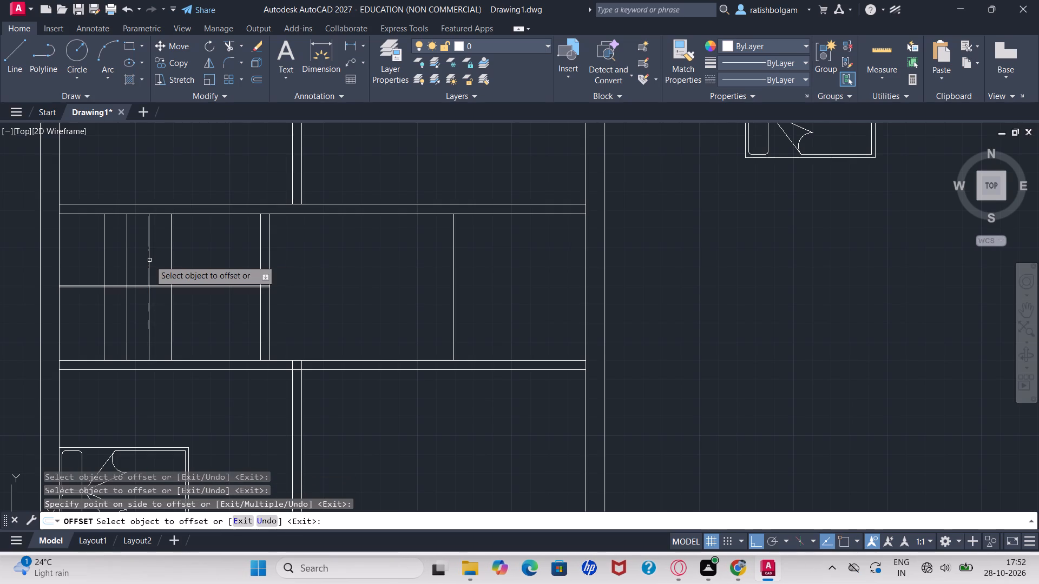
click(172, 260)
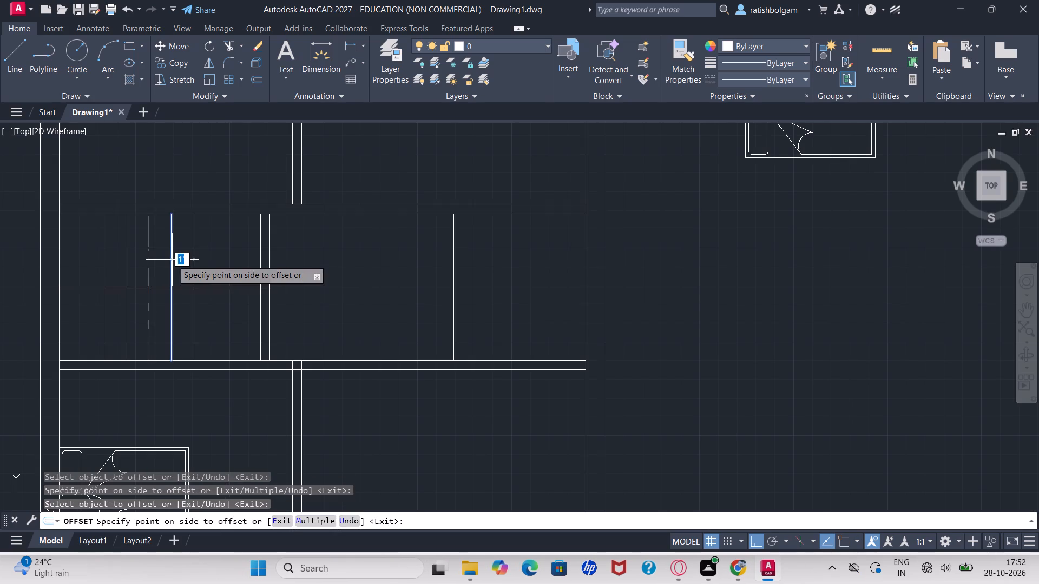
click(172, 260)
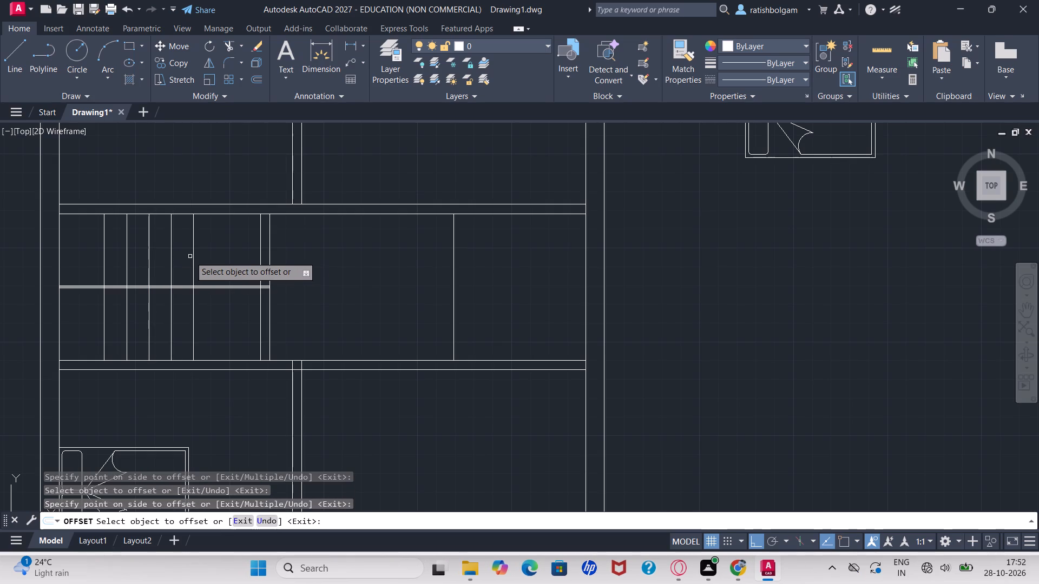
click(194, 257)
click(194, 257)
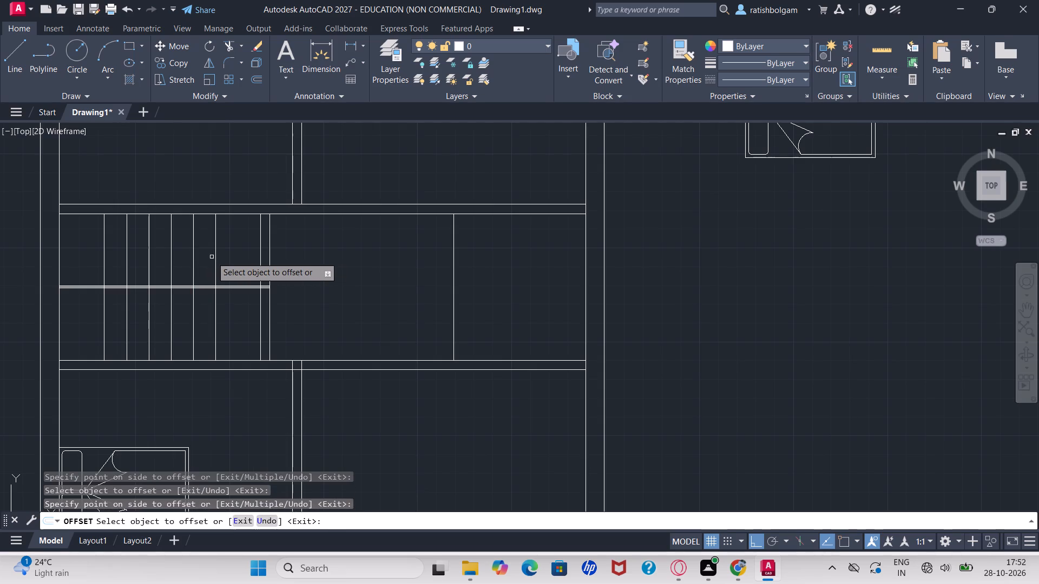
click(215, 257)
click(226, 256)
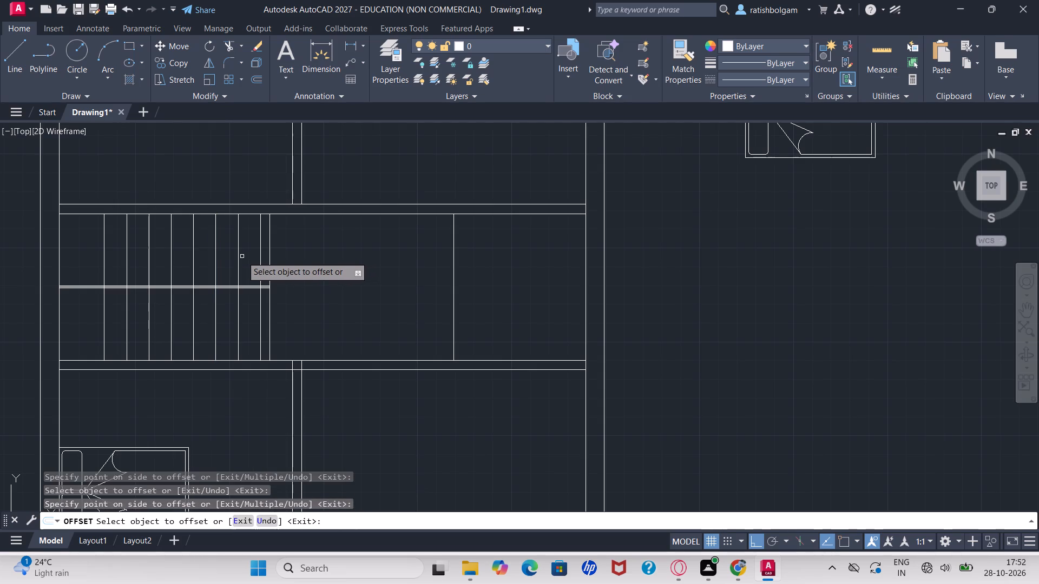
click(239, 257)
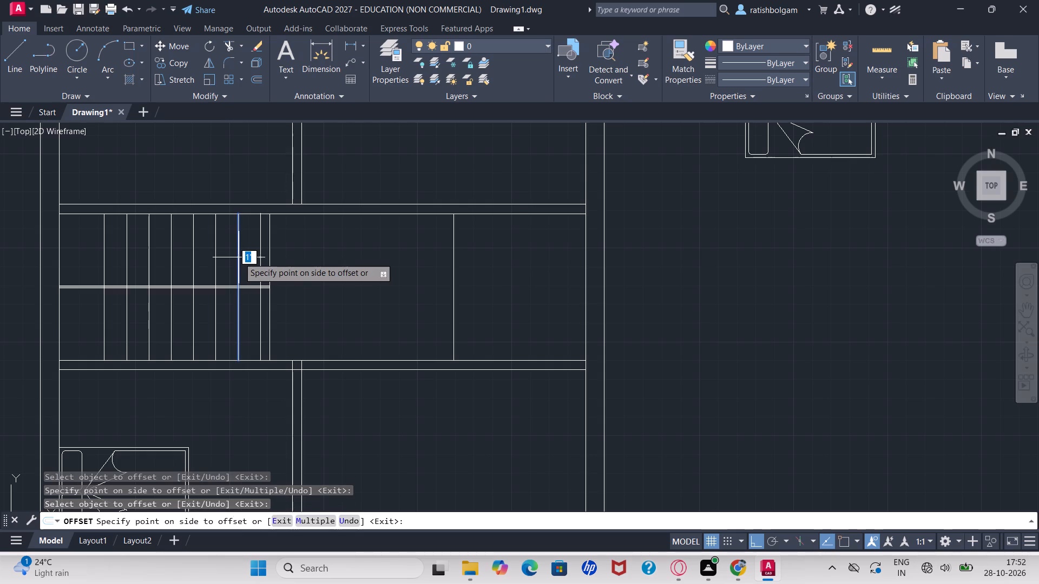
key(Escape)
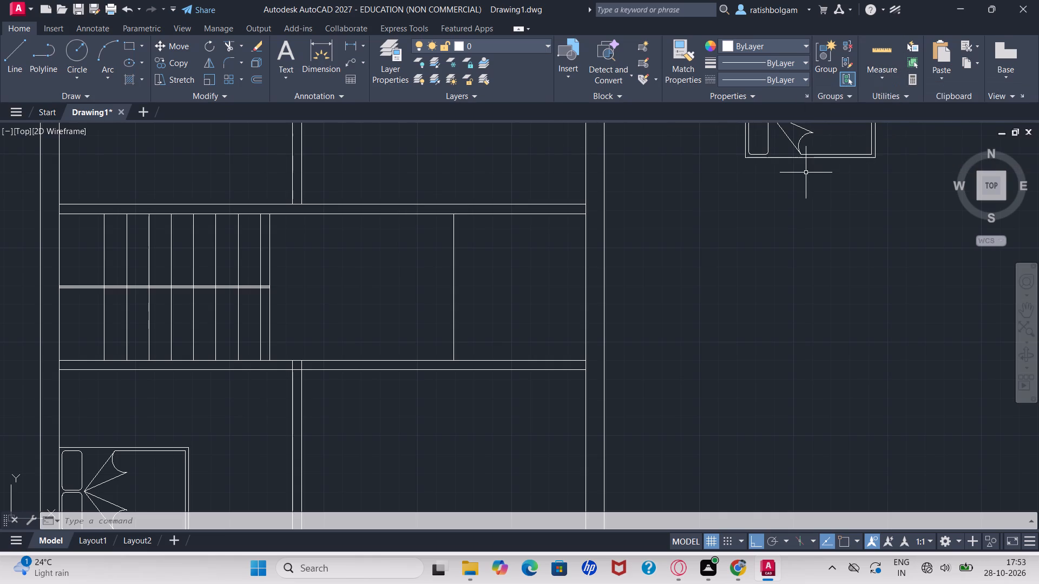
Modify the ISO-25 dimension style's primary units to Architectural format with 0'-0" precision.
key(d)
key(i)
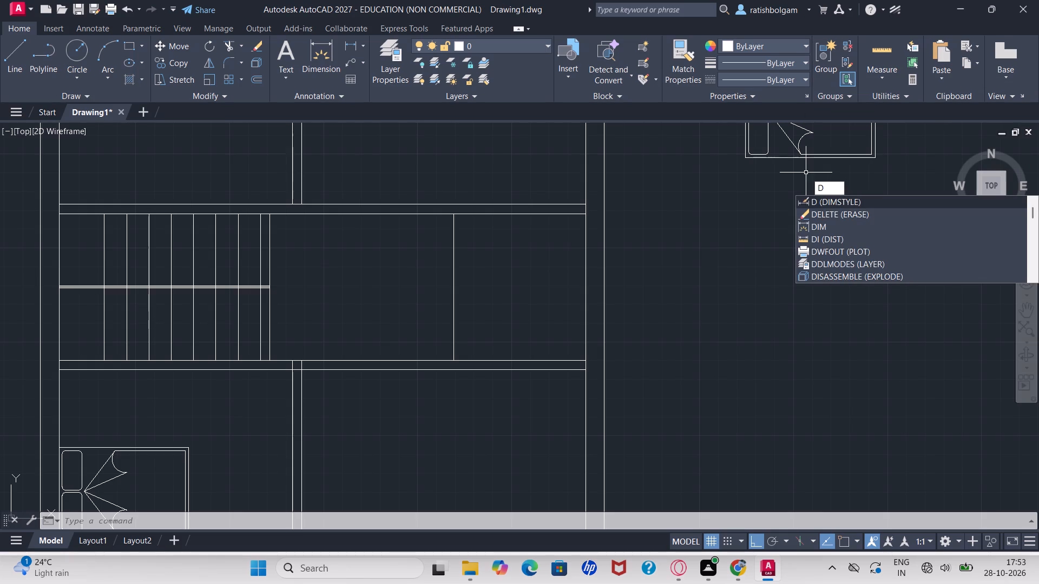
key(m)
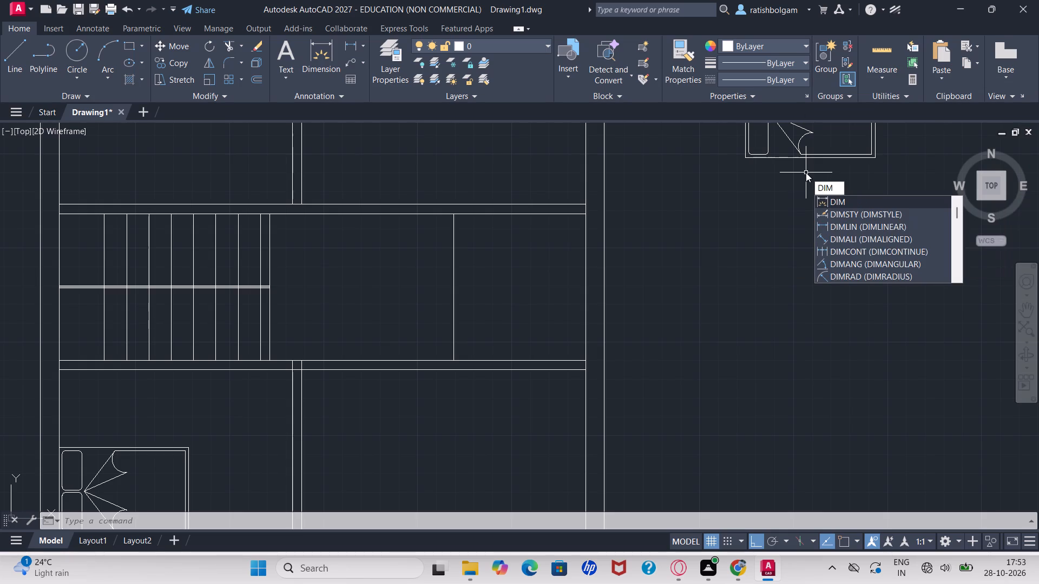
click(886, 216)
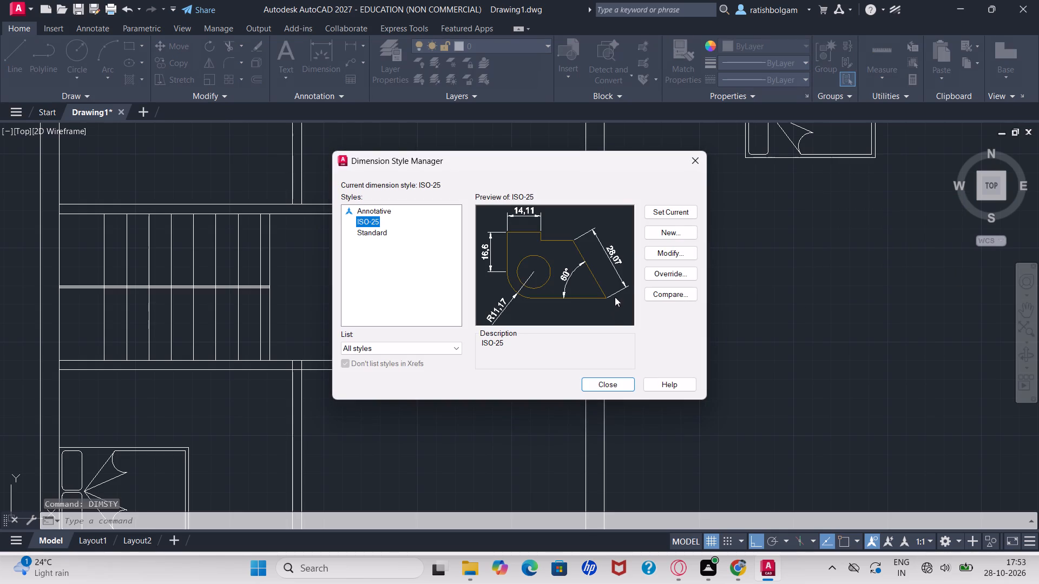
drag(638, 243, 652, 245)
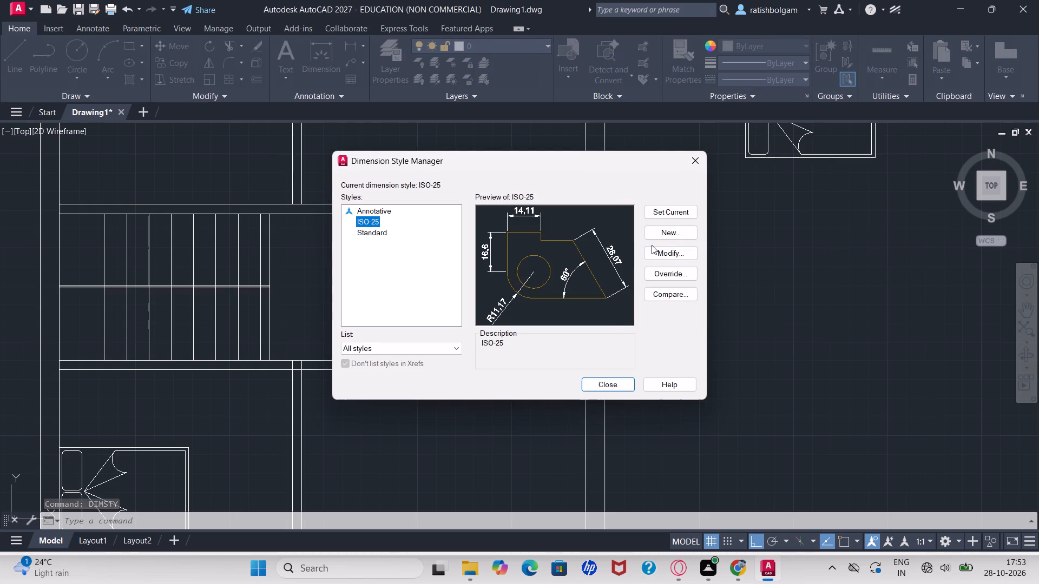
drag(652, 245, 656, 248)
click(656, 248)
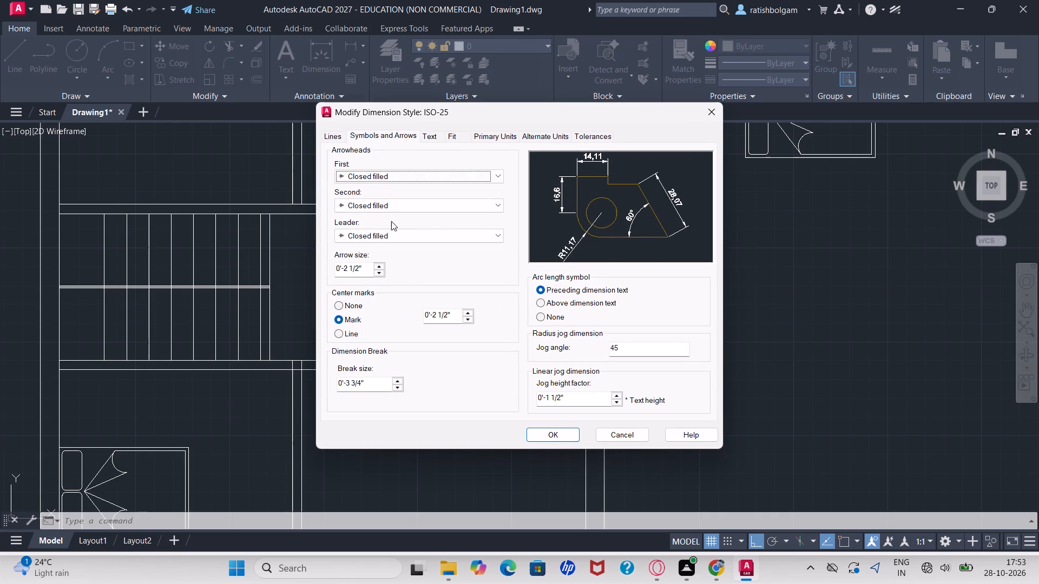
click(488, 140)
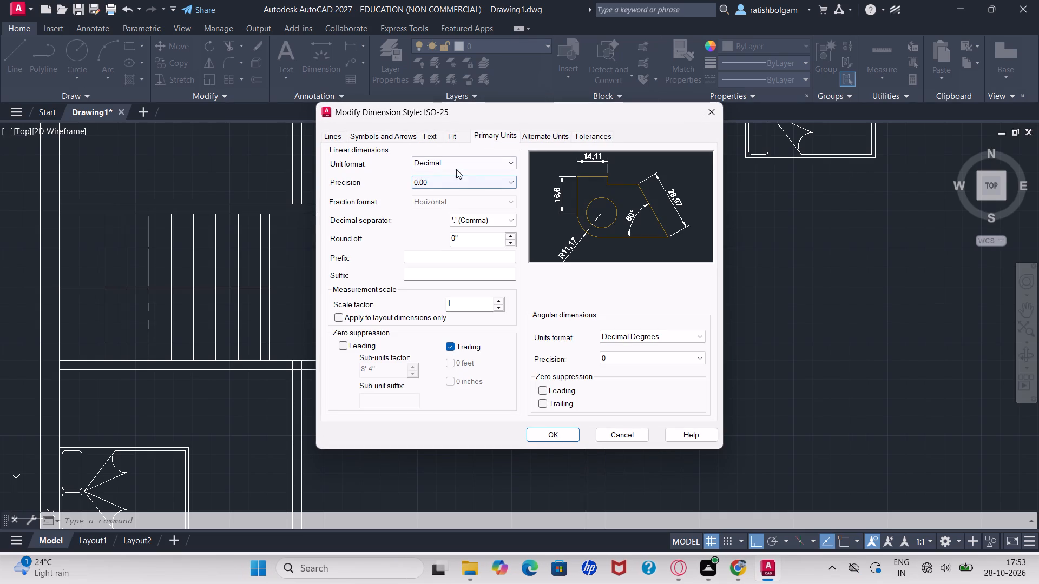
click(450, 161)
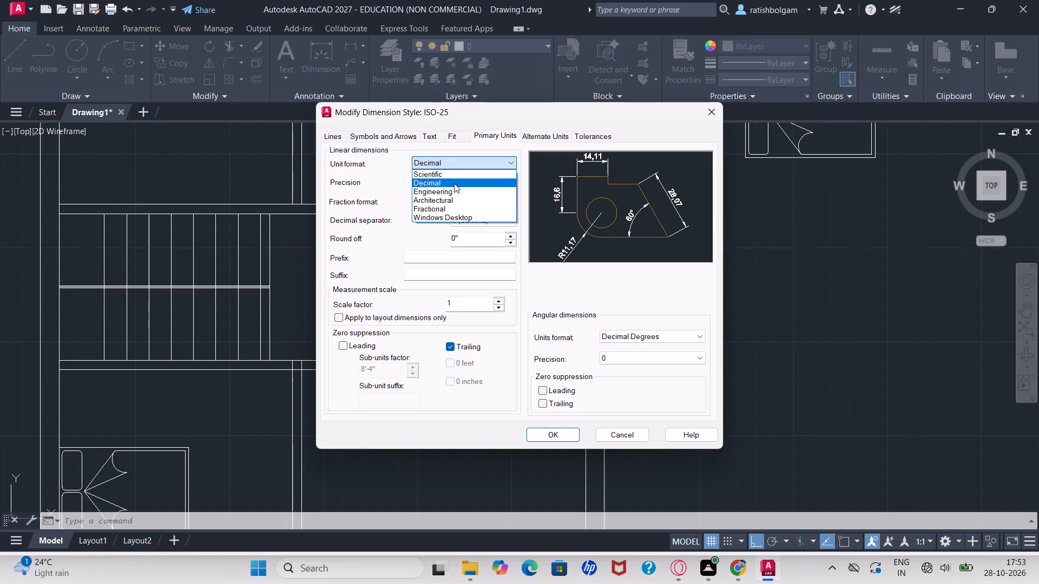
click(448, 201)
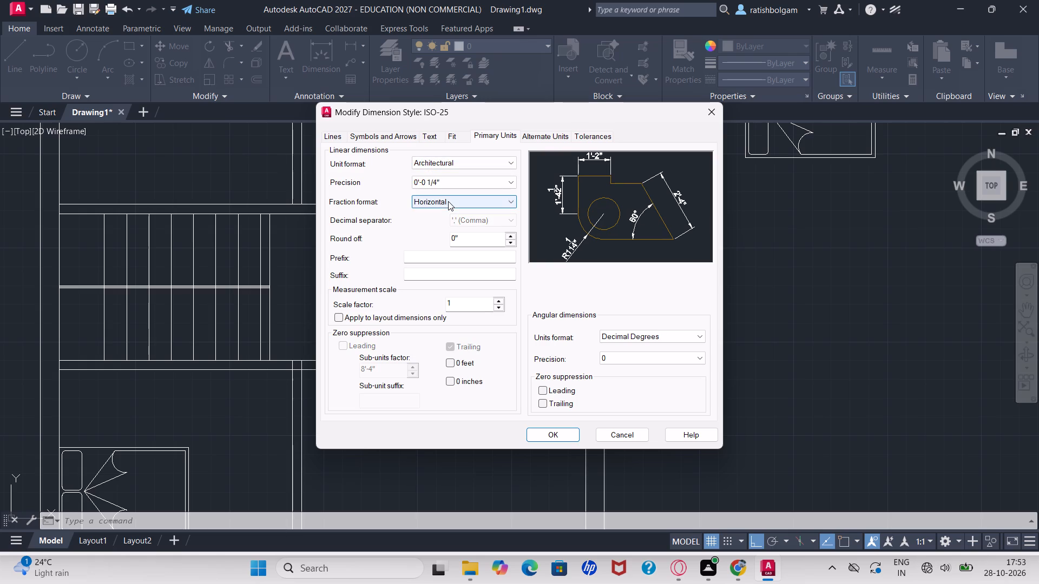
click(443, 175)
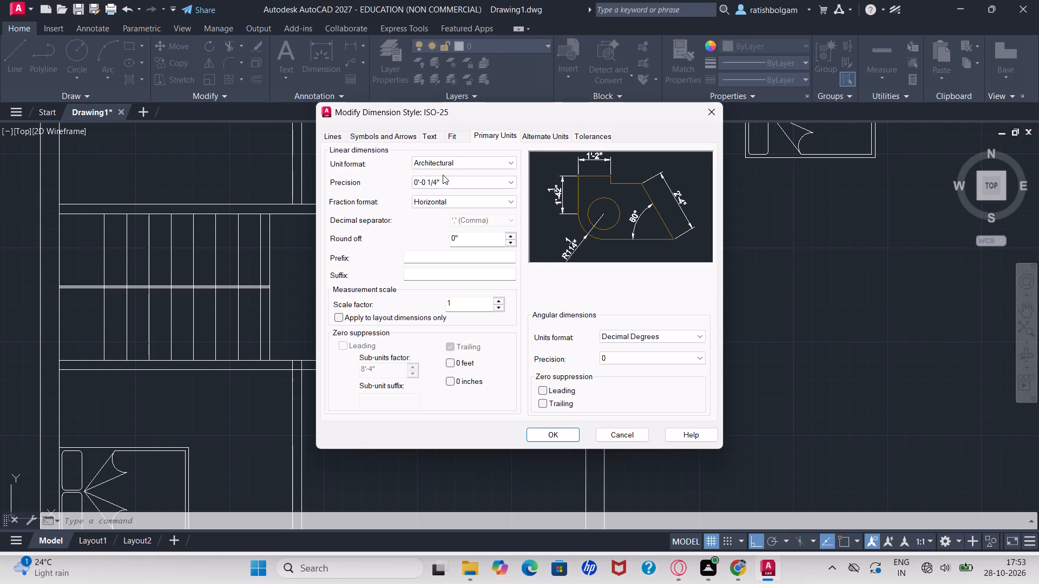
click(440, 180)
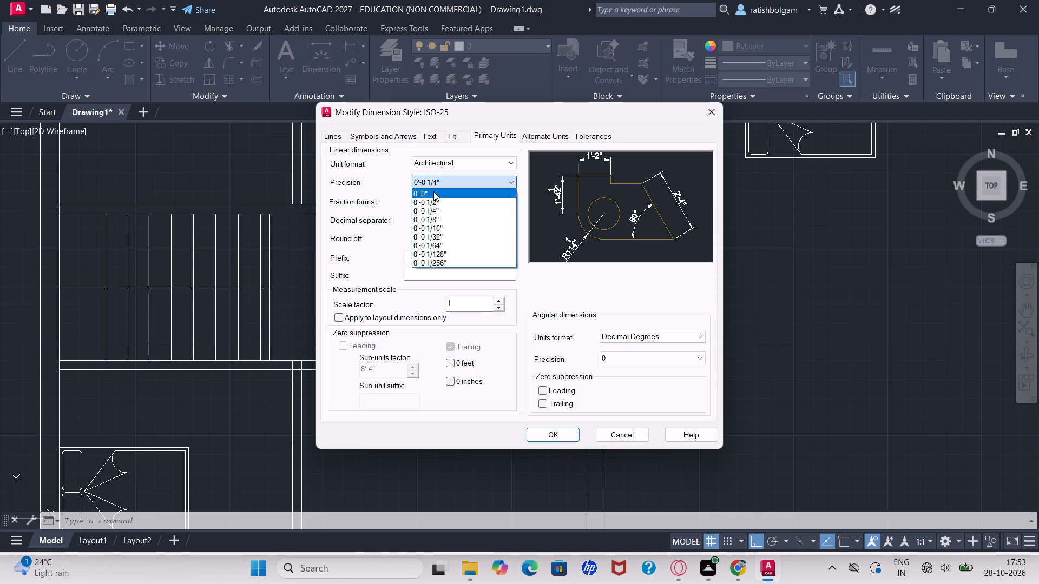
click(433, 191)
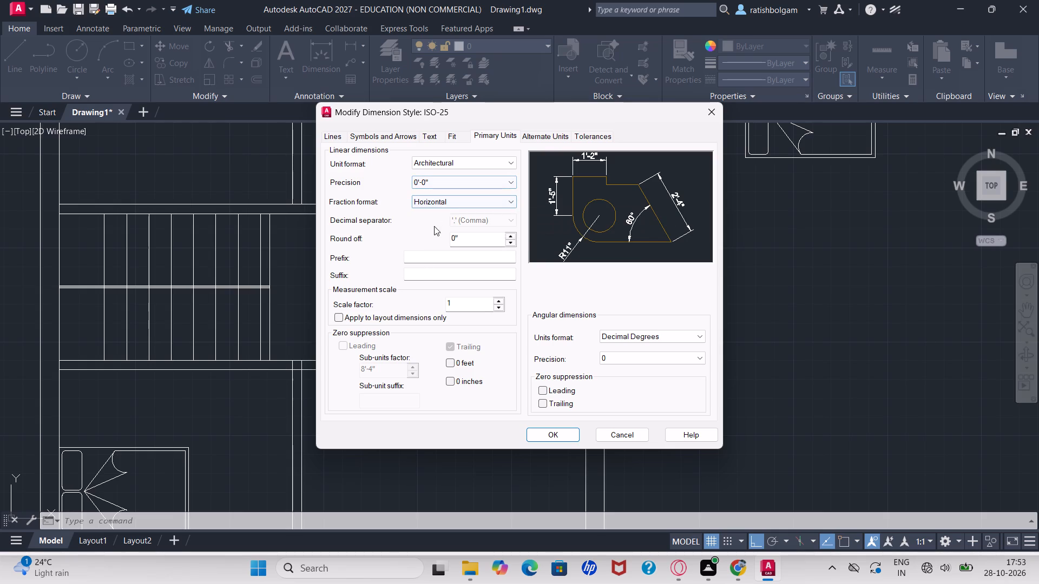
click(552, 434)
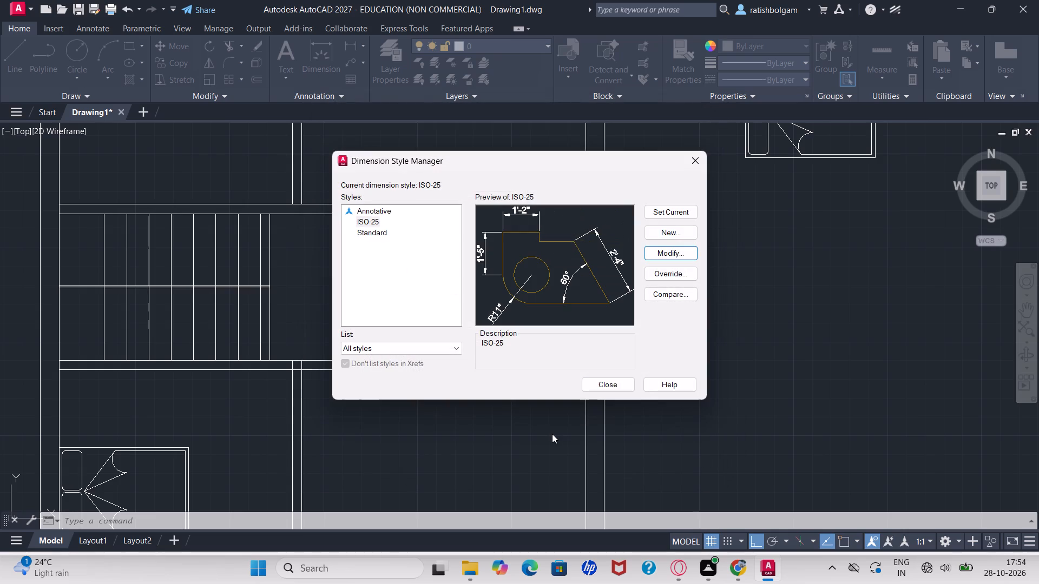
Set ISO-25 as the current dimension style and close the Dimension Style Manager.
click(671, 214)
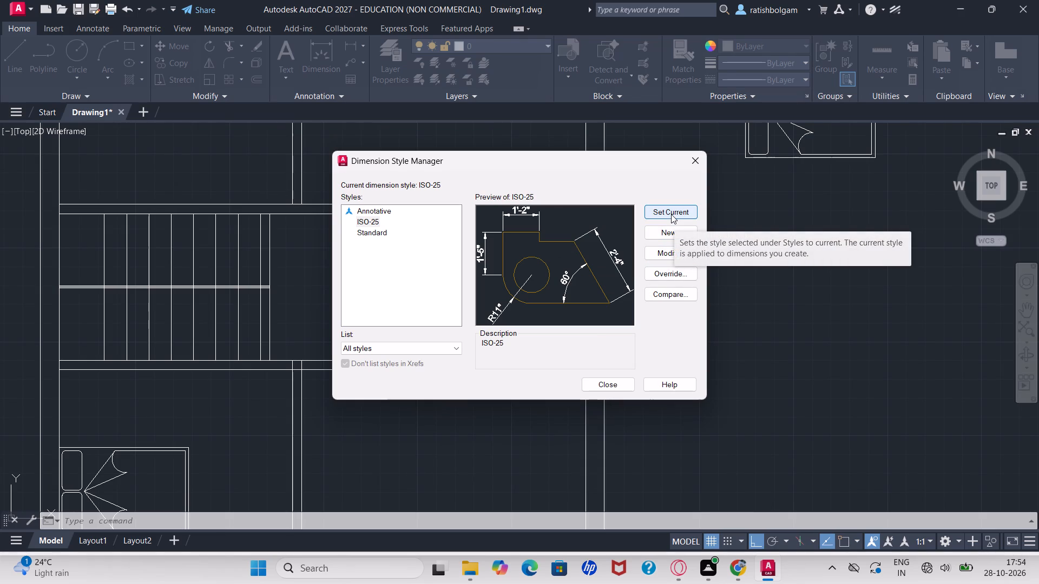
click(671, 214)
click(700, 162)
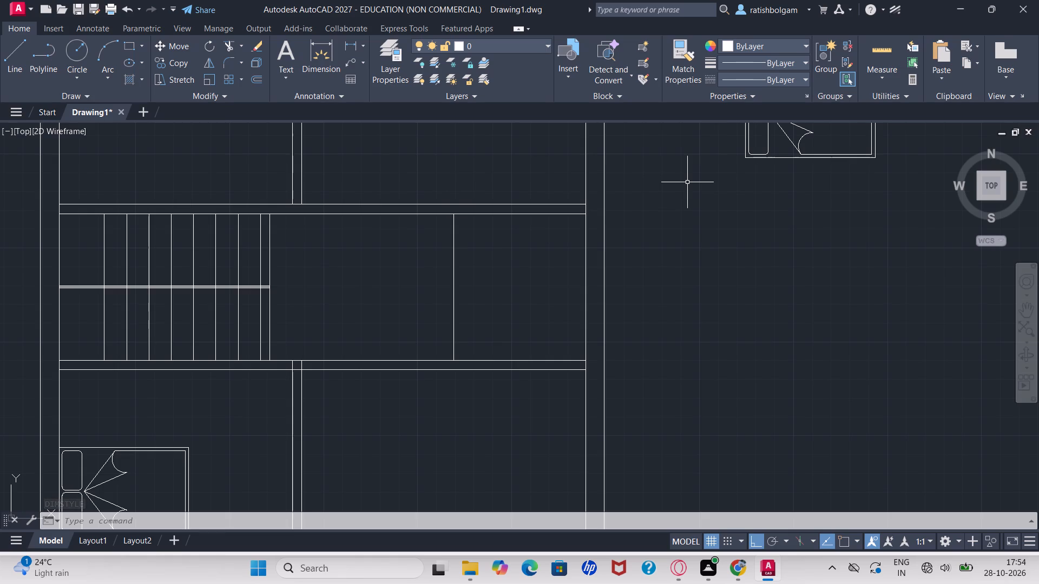
Add a horizontal linear dimension from the staircase room's east partition to the vertical line further east, just below the upper partition.
text(dim)
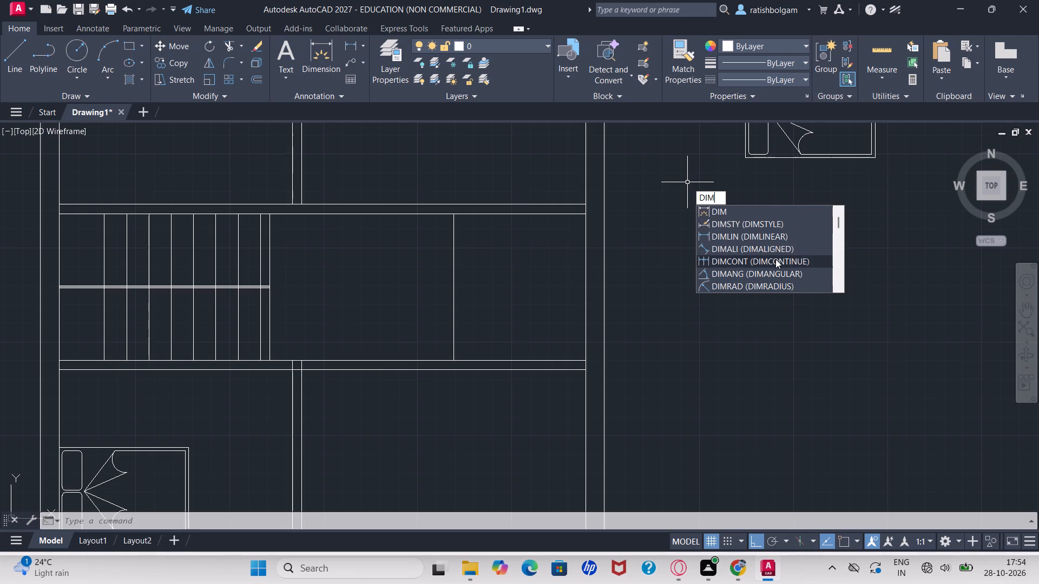
scroll(775, 259, down, 1)
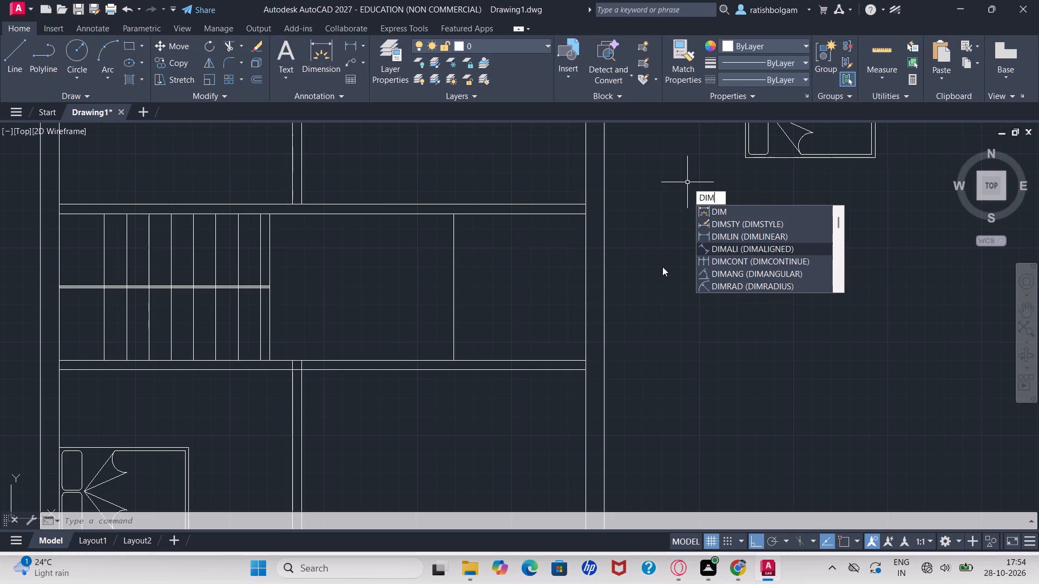
click(748, 238)
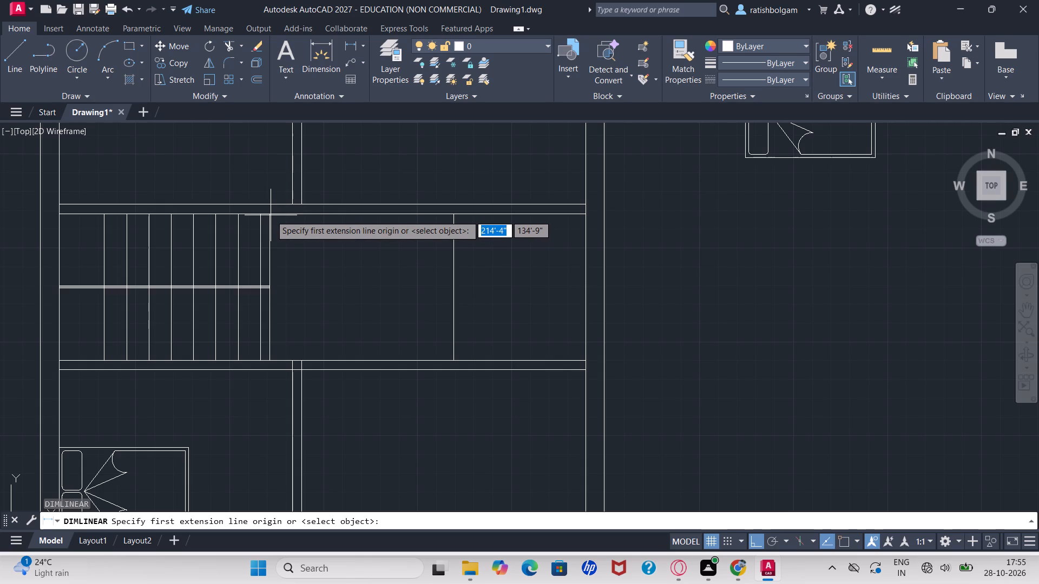
click(269, 216)
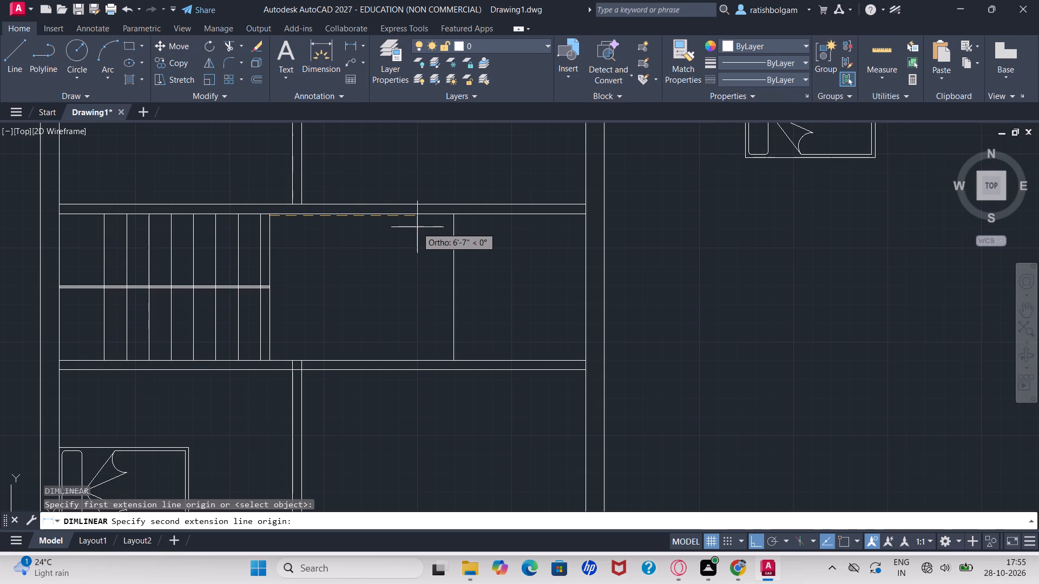
click(453, 218)
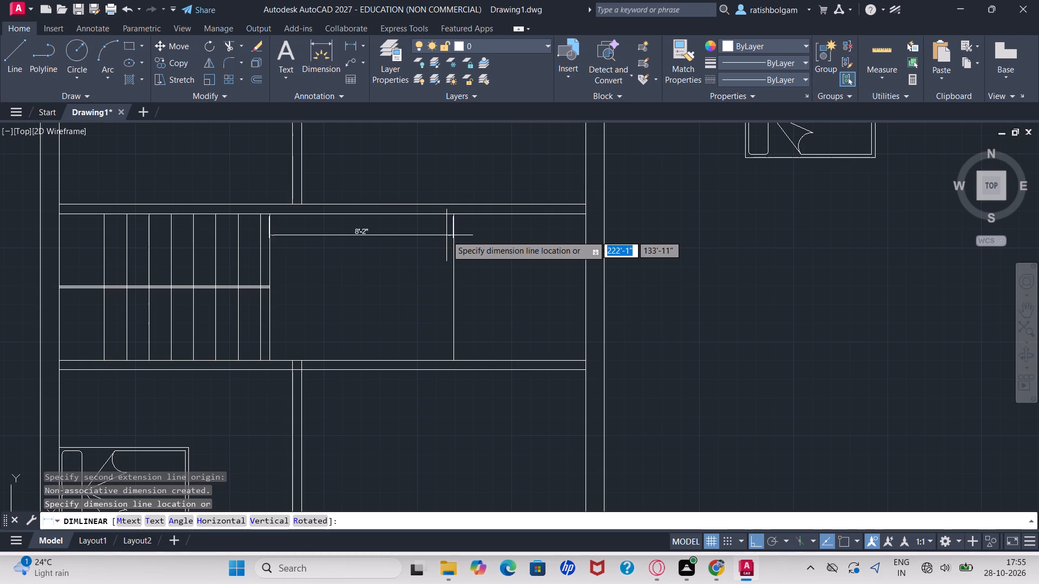
click(446, 235)
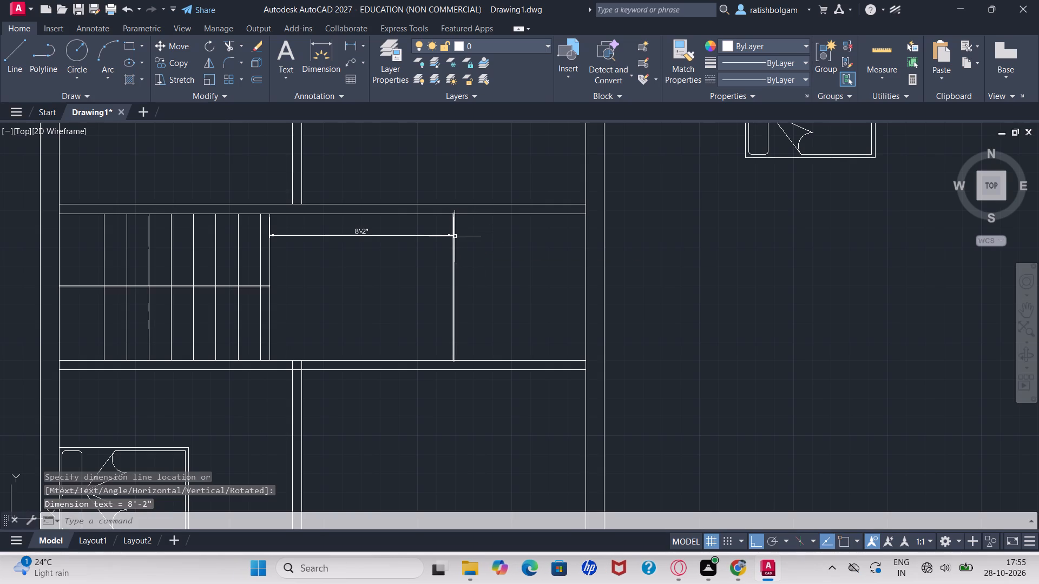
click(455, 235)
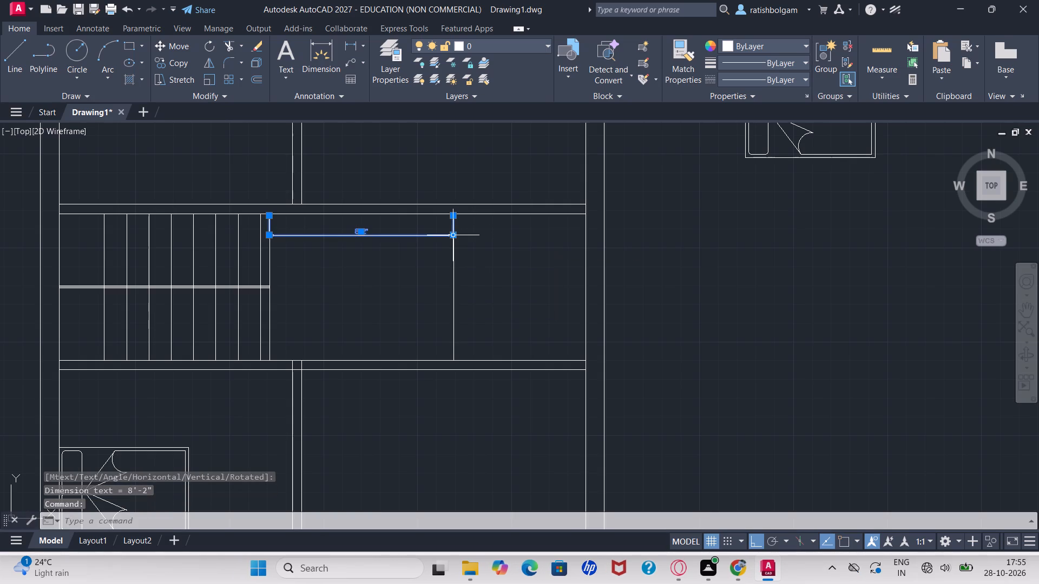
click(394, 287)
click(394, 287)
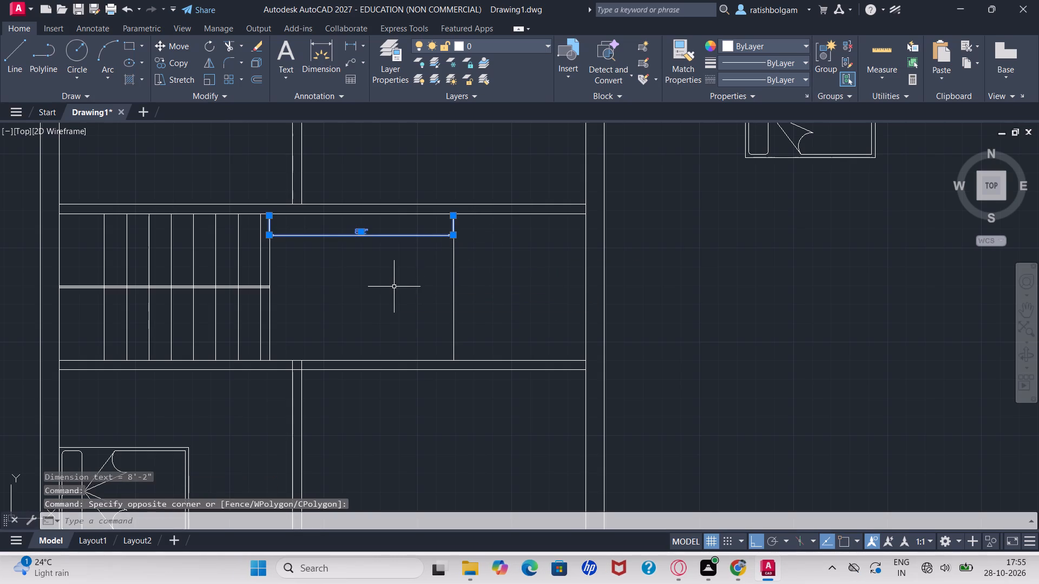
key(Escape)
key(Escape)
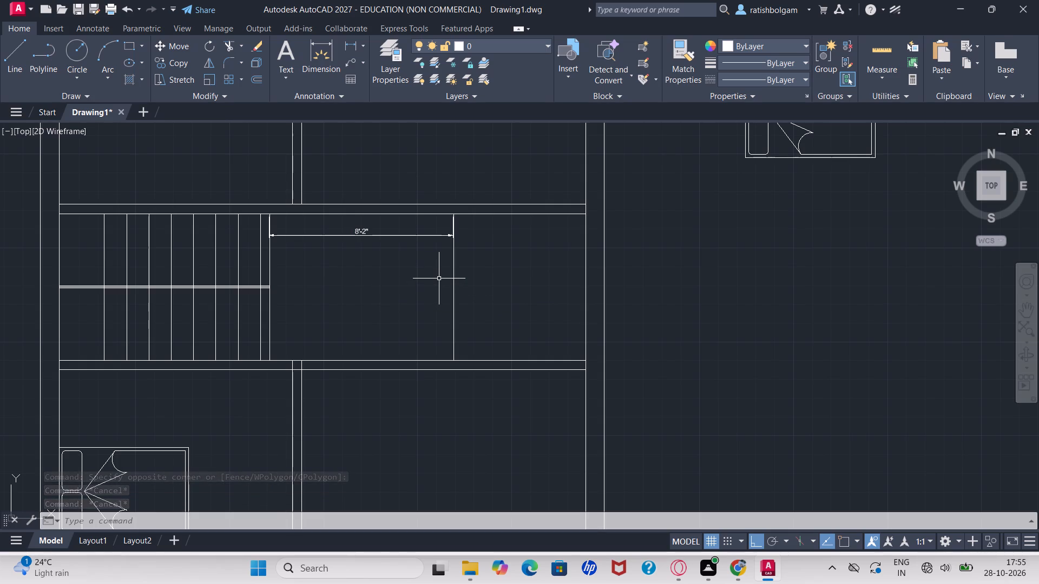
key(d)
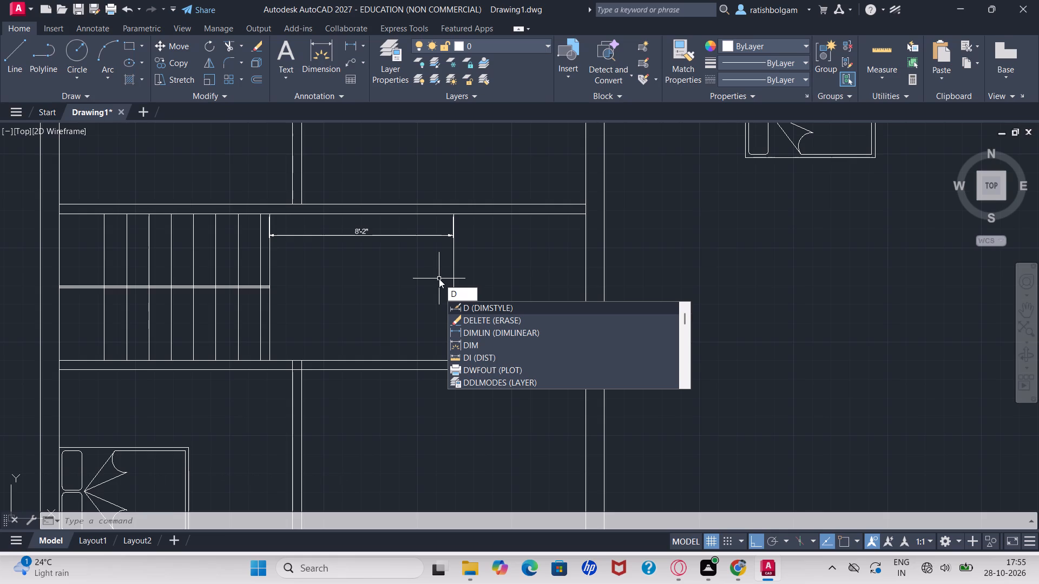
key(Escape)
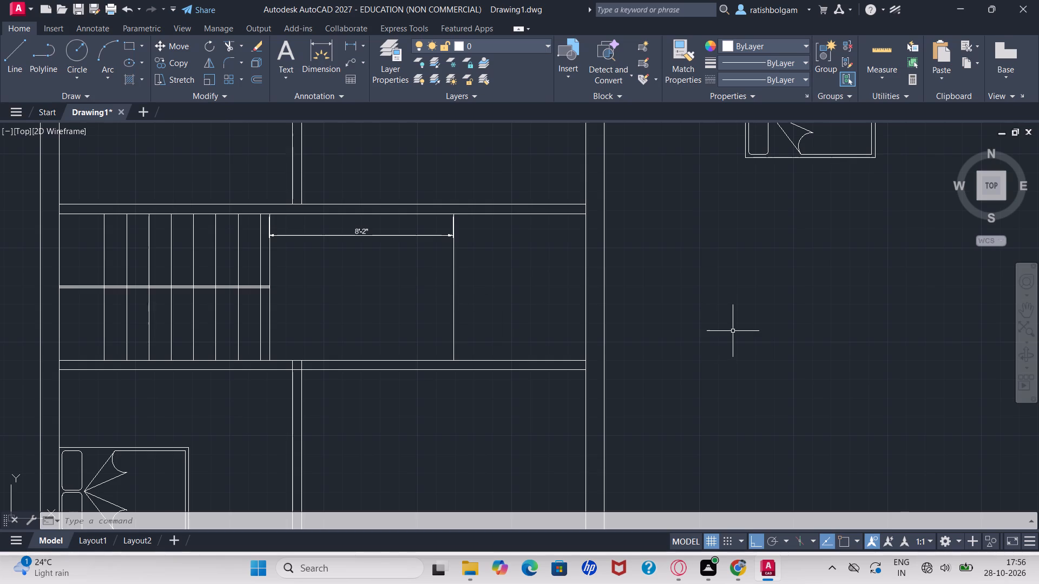
Start a multiline text object in the empty area east of the floor plan, below the separate bed block.
key(m)
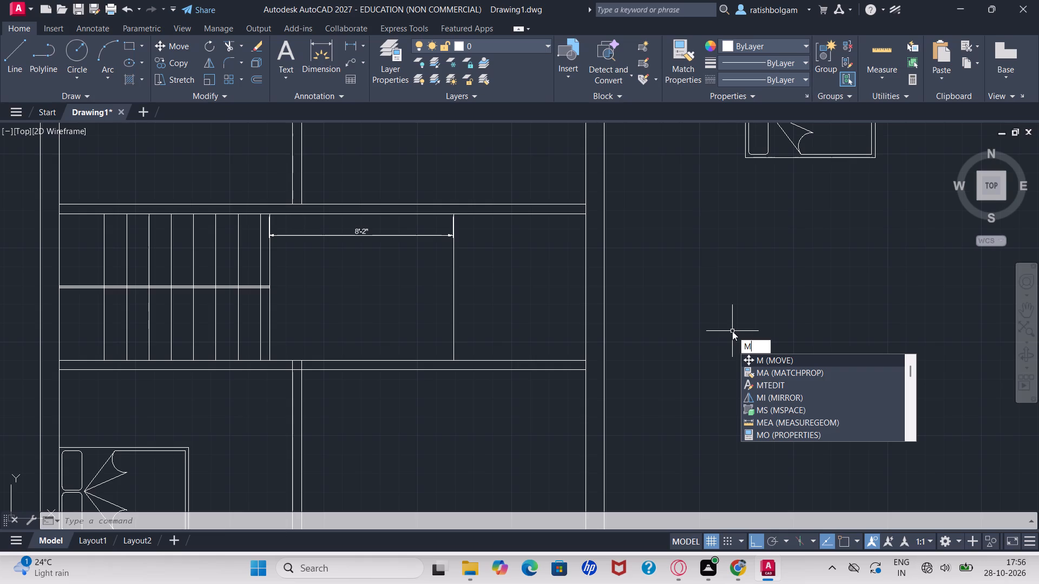
text(te)
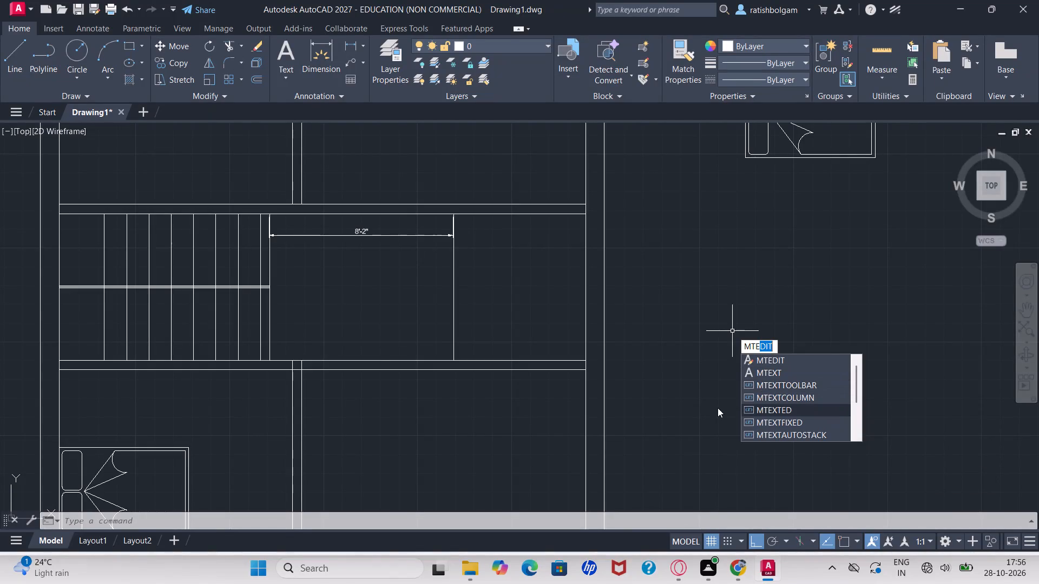
click(749, 376)
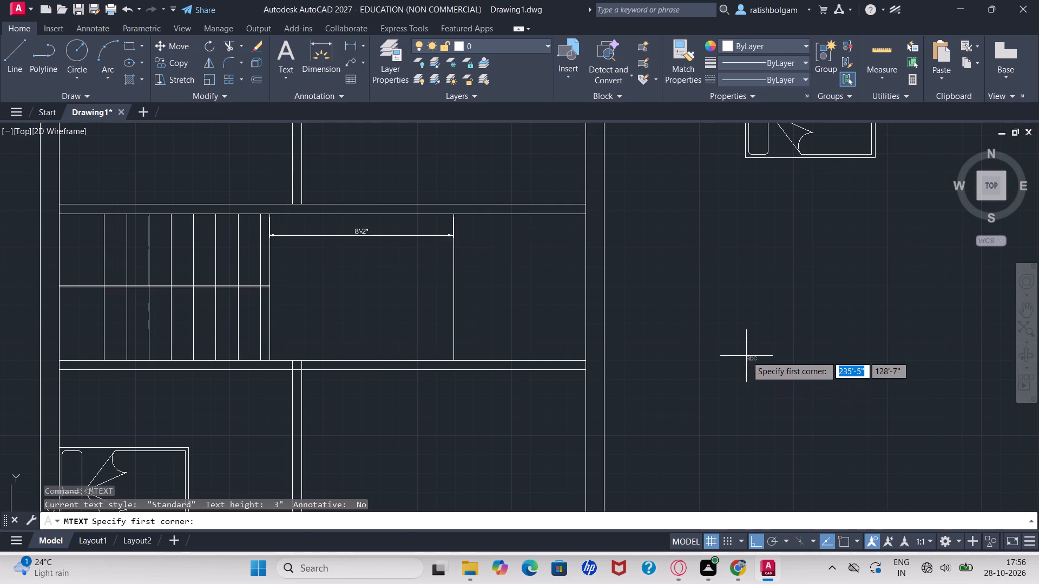
click(746, 356)
click(746, 356)
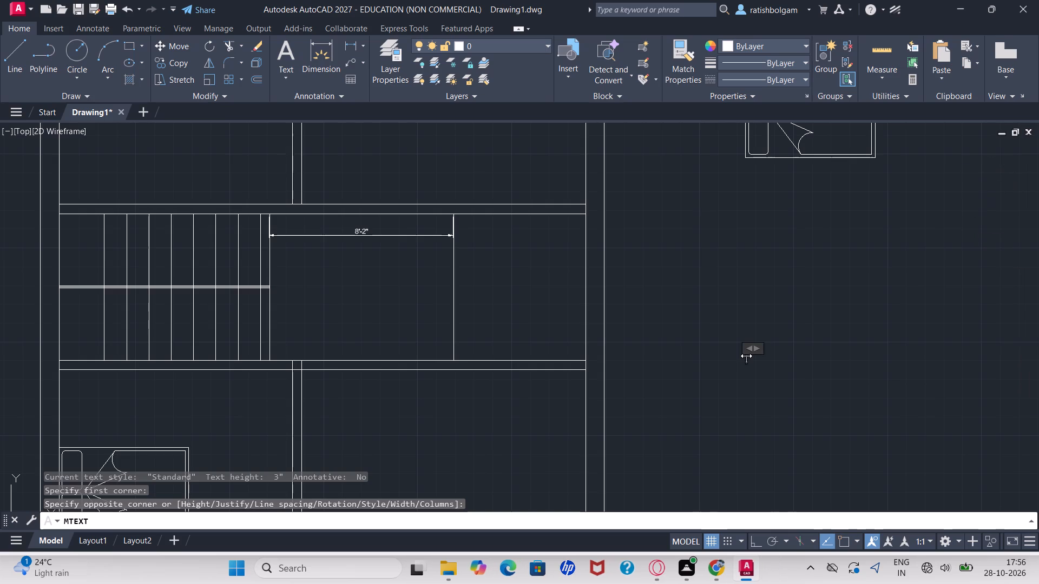
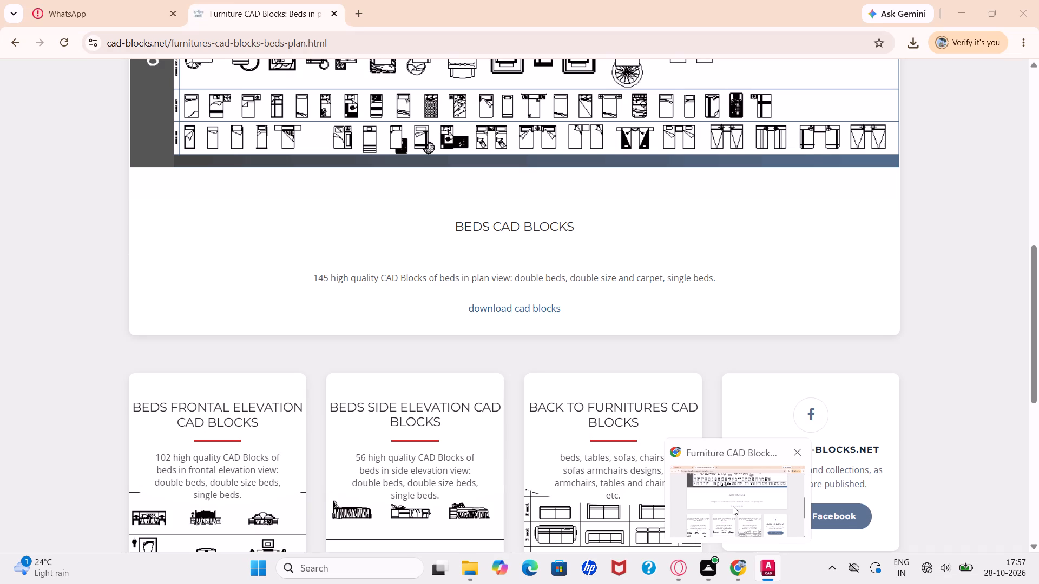
Switch to the Chrome window with the cad-blocks.net page of bed plan blocks.
click(731, 504)
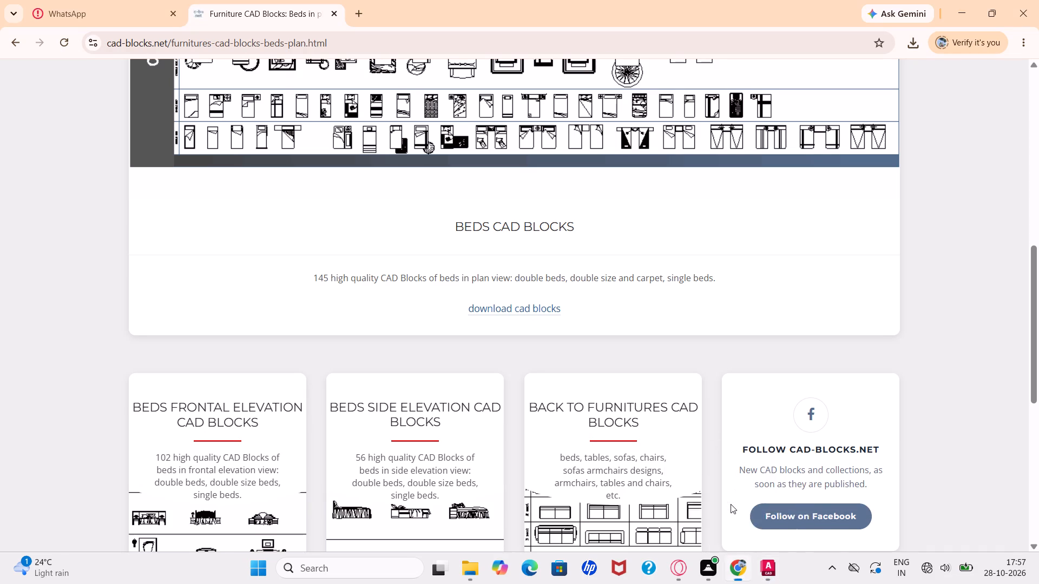
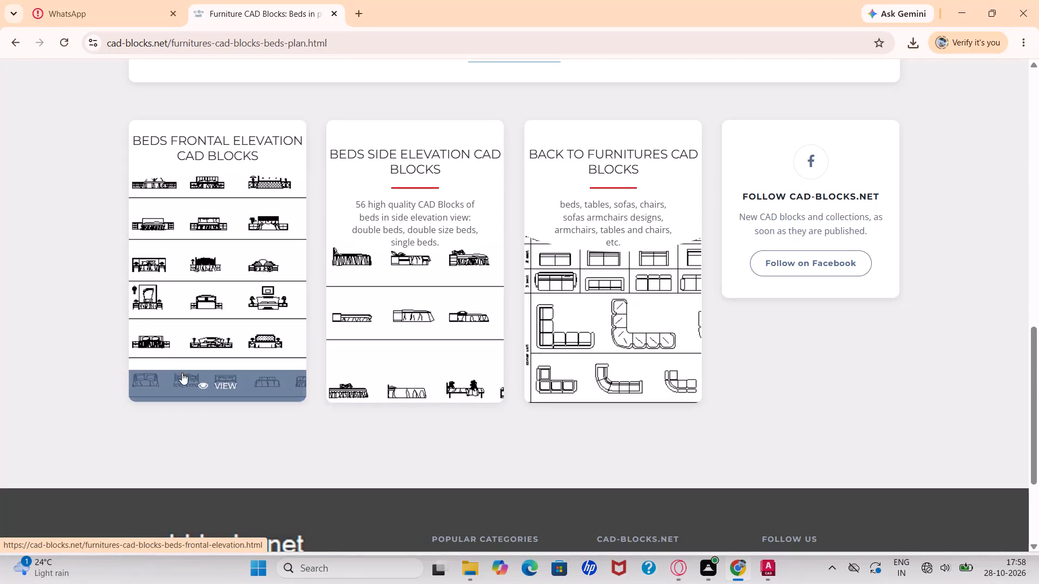
Try to open the Beds Frontal Elevation CAD Blocks collection on cad-blocks.net.
click(200, 386)
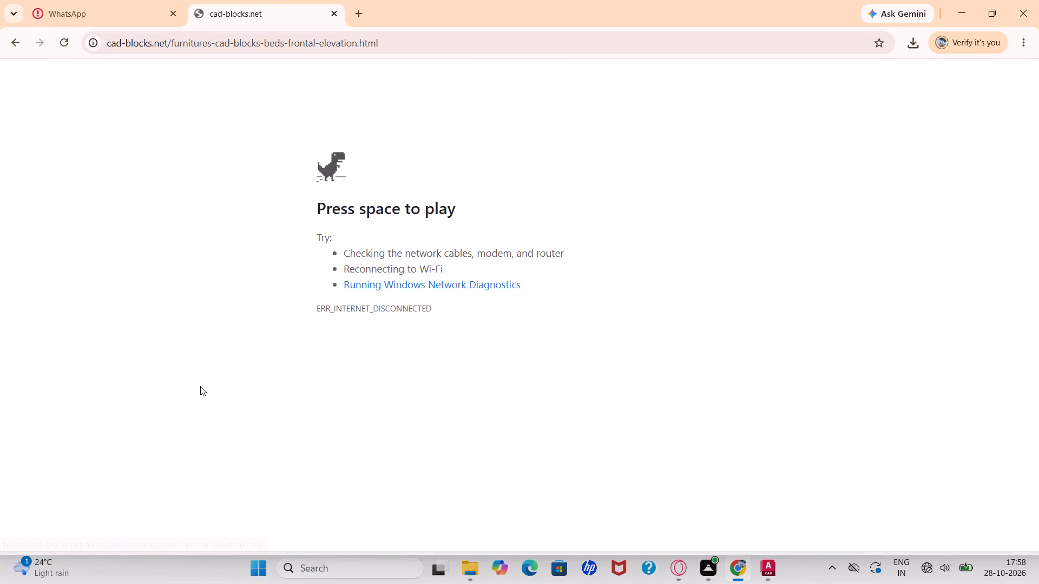
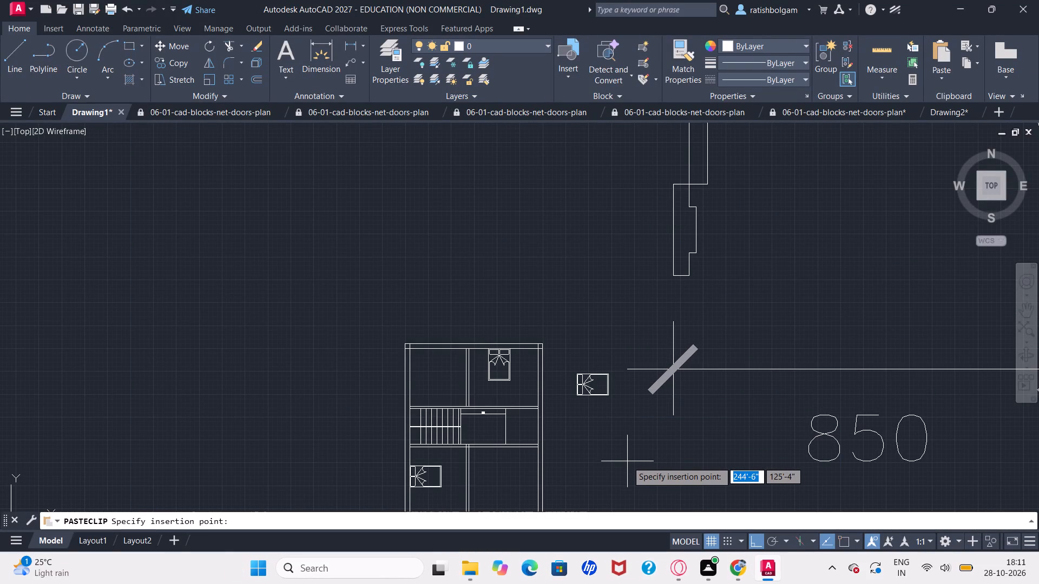
Place the pasted door block in the empty space northeast of the floor plan.
ctrl+scroll(627, 461, down, 4)
click(707, 394)
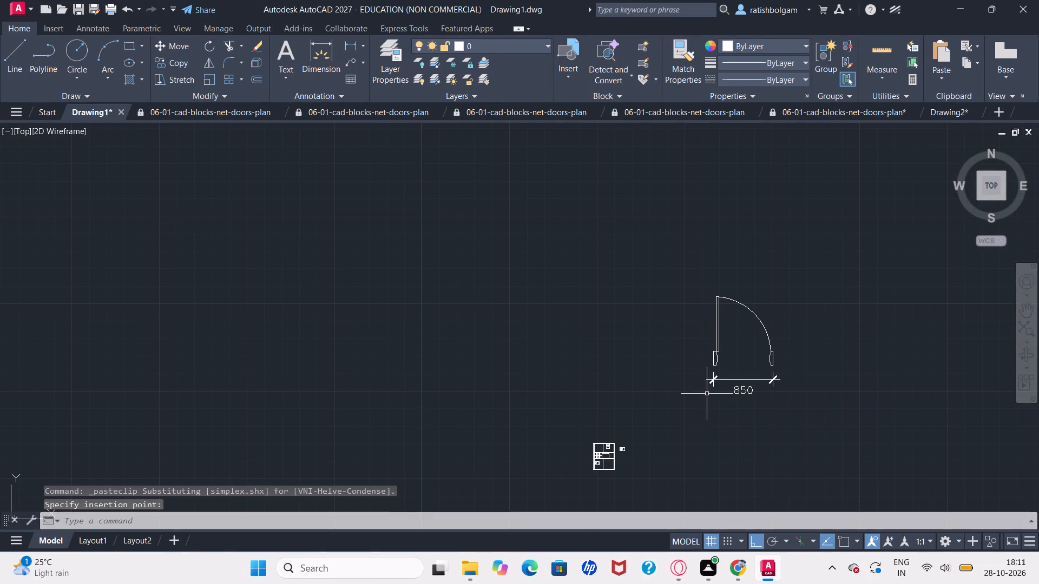
Delete the 850 dimension beneath the pasted door block.
click(719, 380)
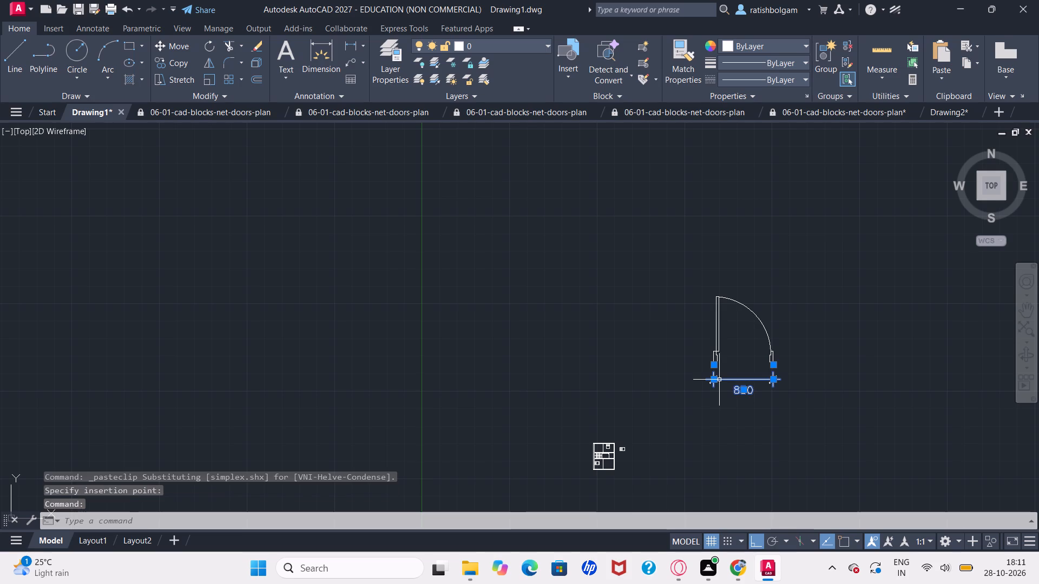
key(Delete)
Scale the door block down freehand from a base point just below it, to a small fraction of its size.
drag(802, 330, 680, 291)
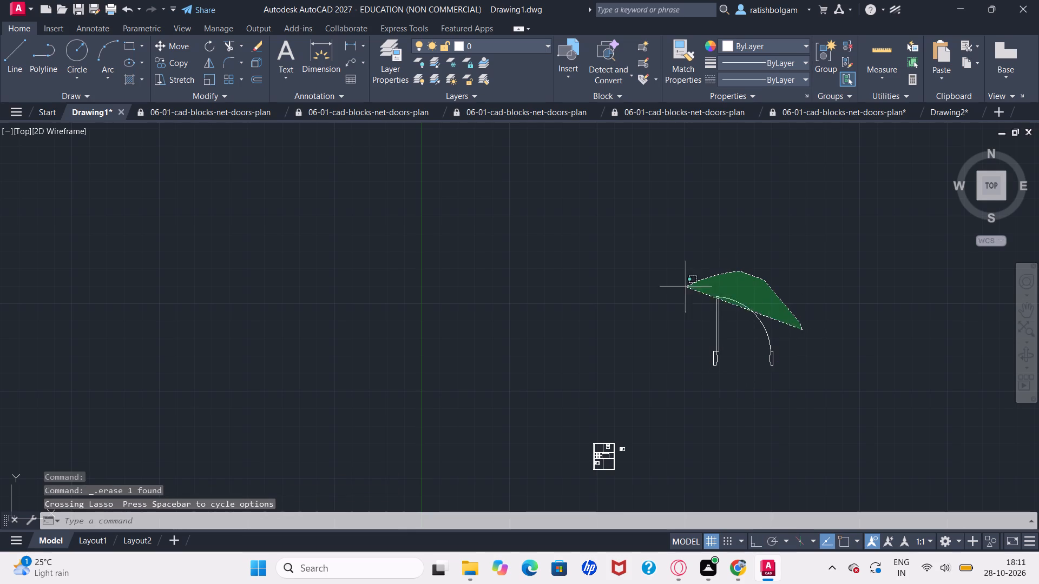
drag(680, 291, 772, 404)
key(s)
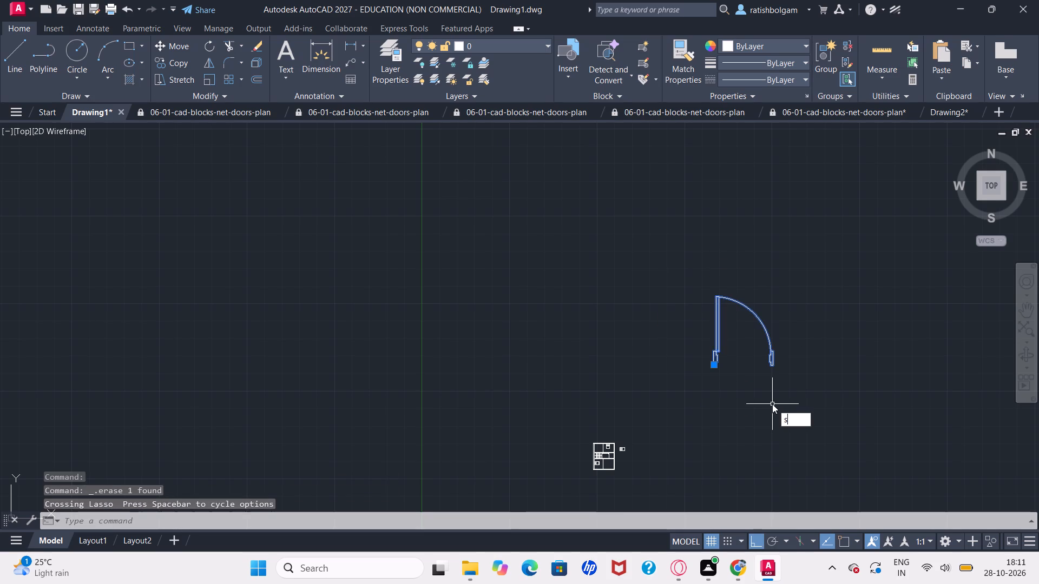
key(c)
key(Return)
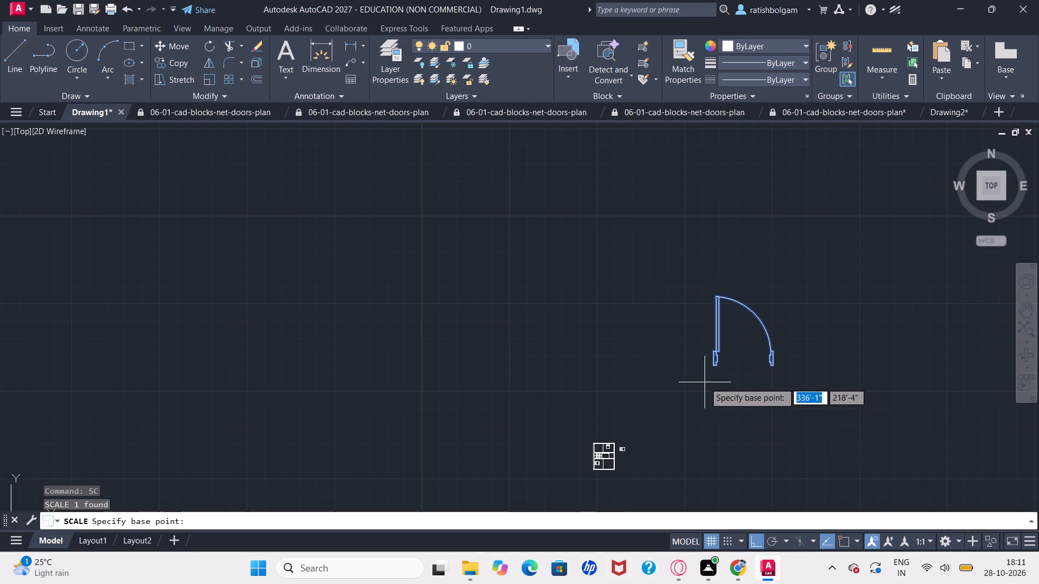
click(728, 385)
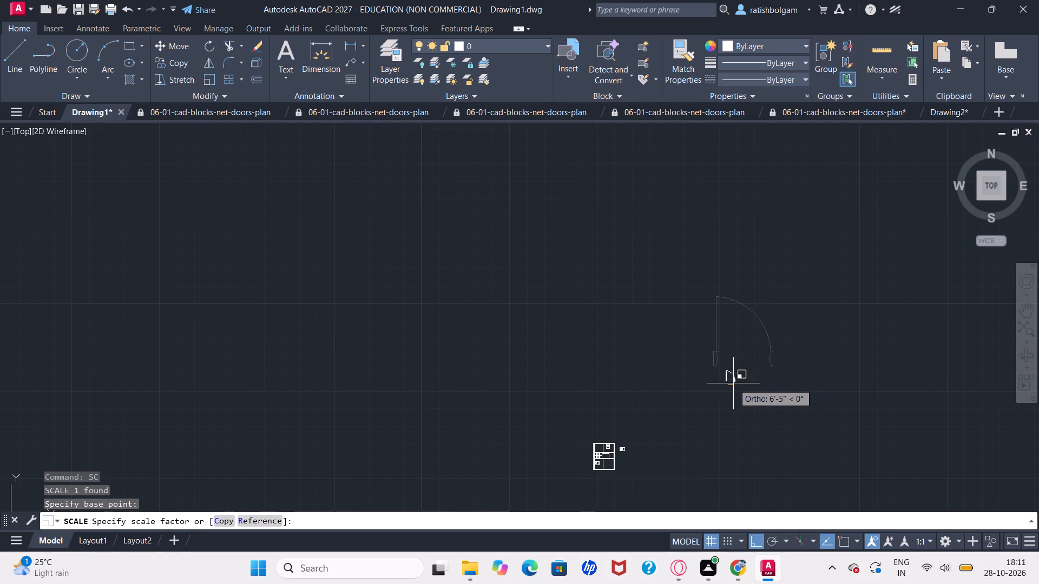
click(733, 383)
Turn Ortho off and move the reduced door block to the empty space just west of the floor plan.
drag(747, 387, 715, 443)
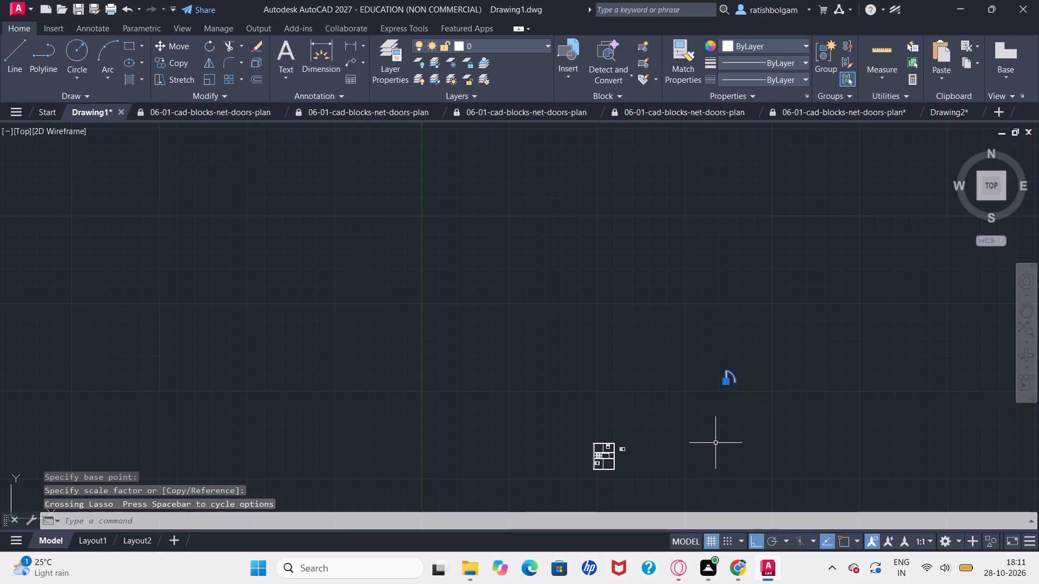
key(m)
key(Return)
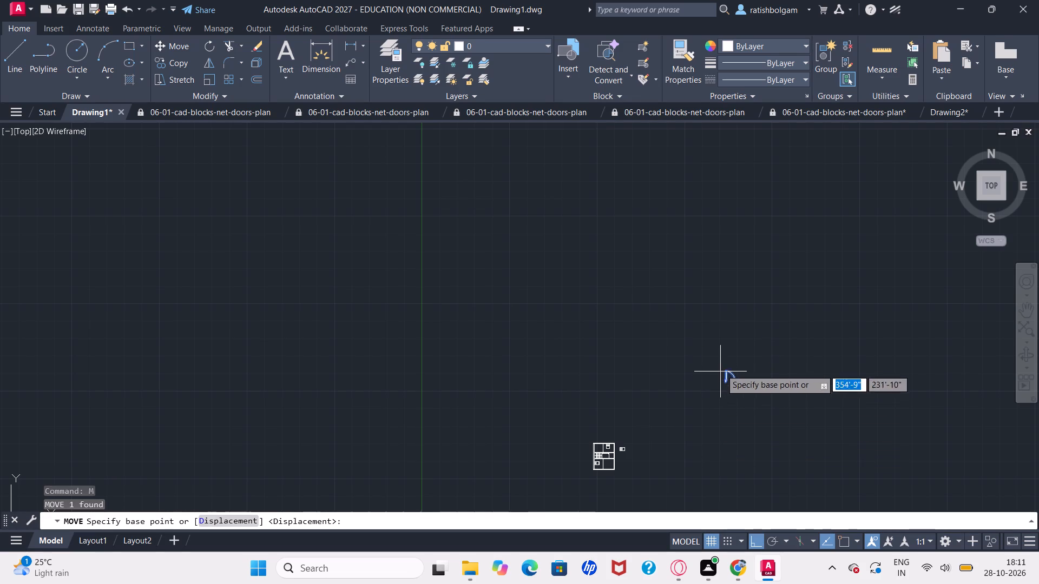
click(730, 376)
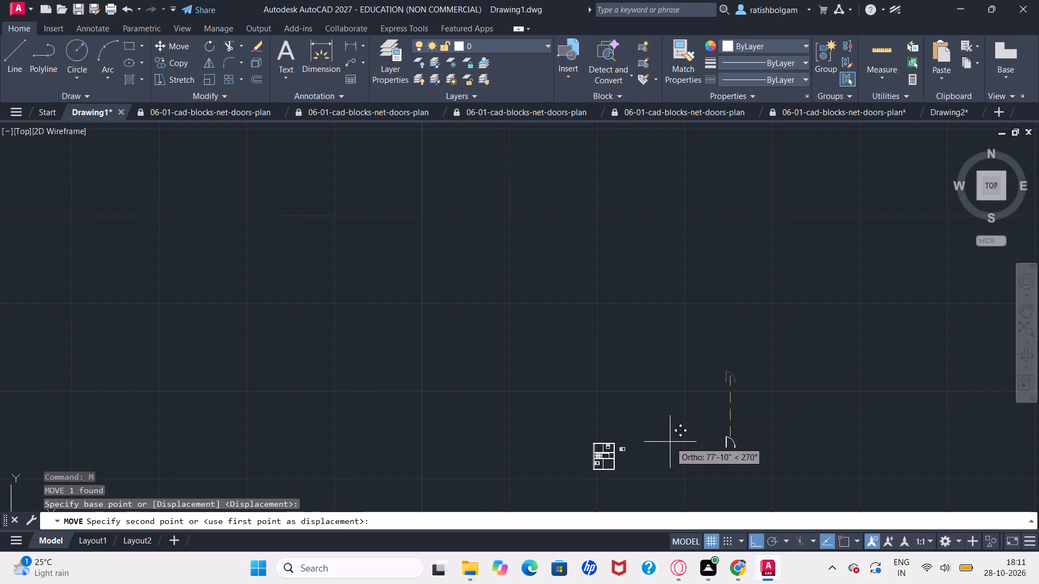
click(759, 540)
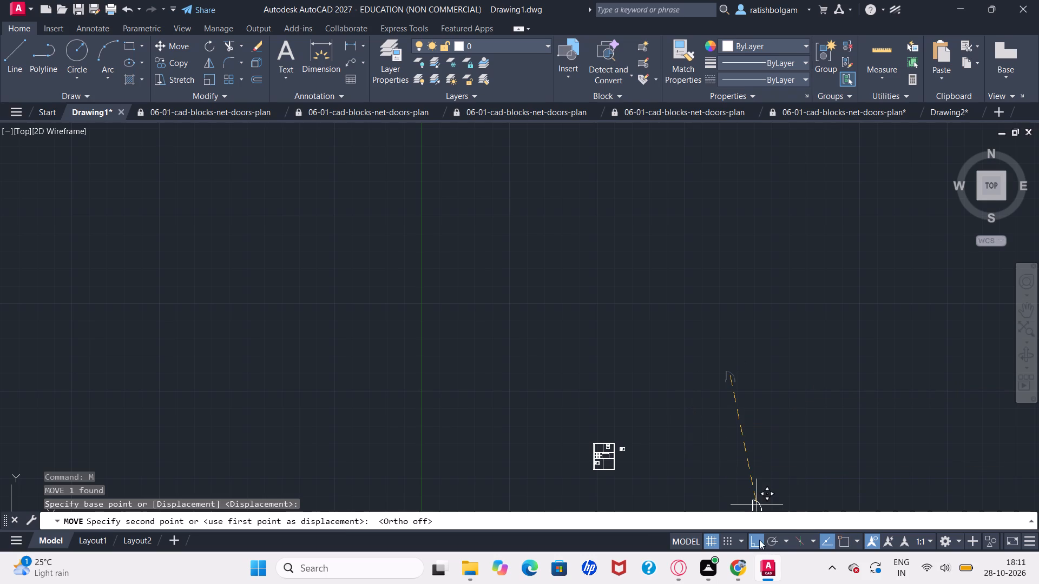
ctrl+scroll(591, 487, up, 3)
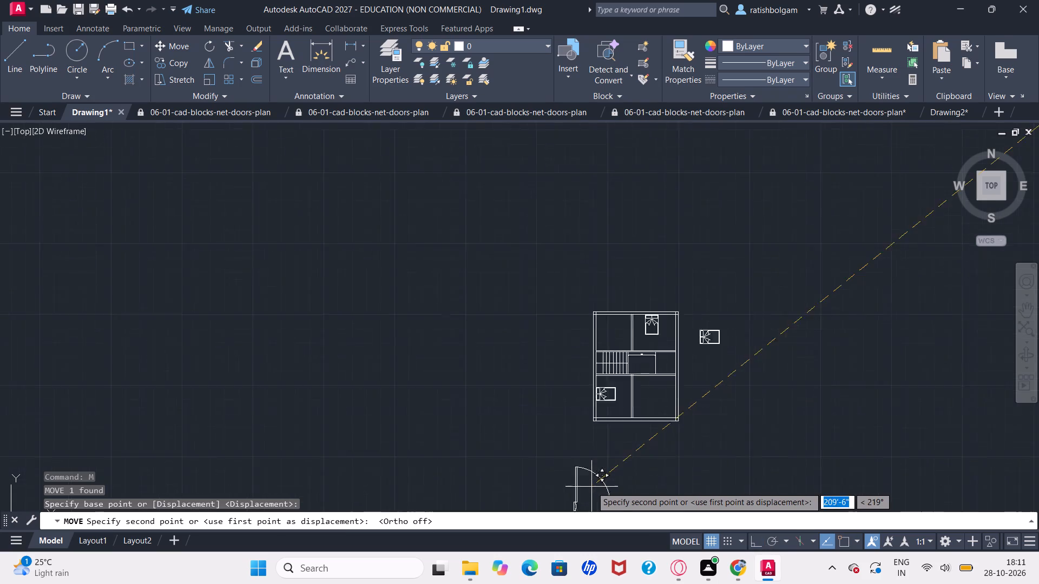
ctrl+scroll(591, 487, up, 3)
ctrl+scroll(591, 487, down, 2)
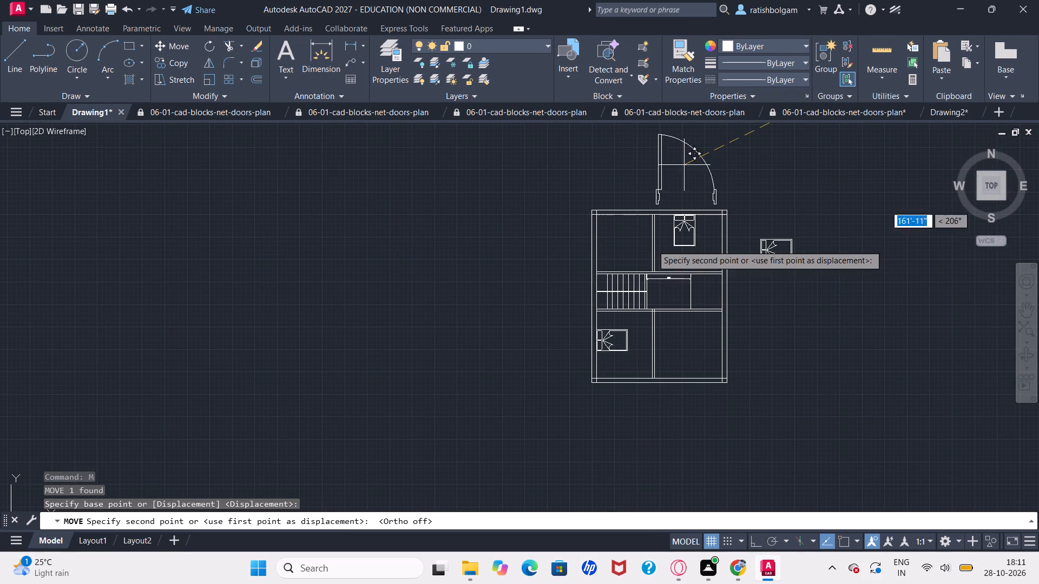
click(476, 355)
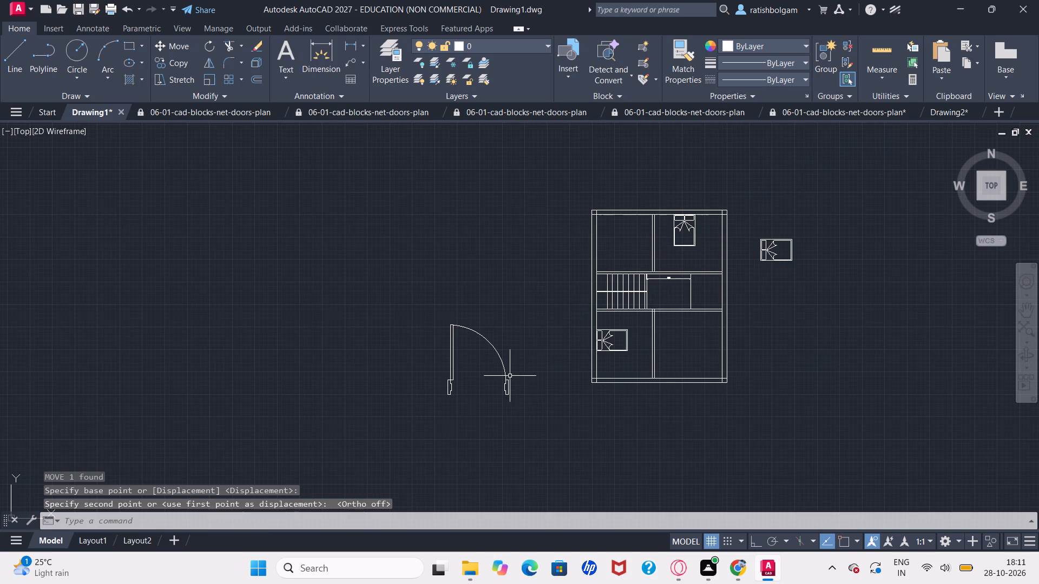
Scale the door block freehand to about half its size, using its lower-left jamb corner as base point.
drag(511, 377, 522, 397)
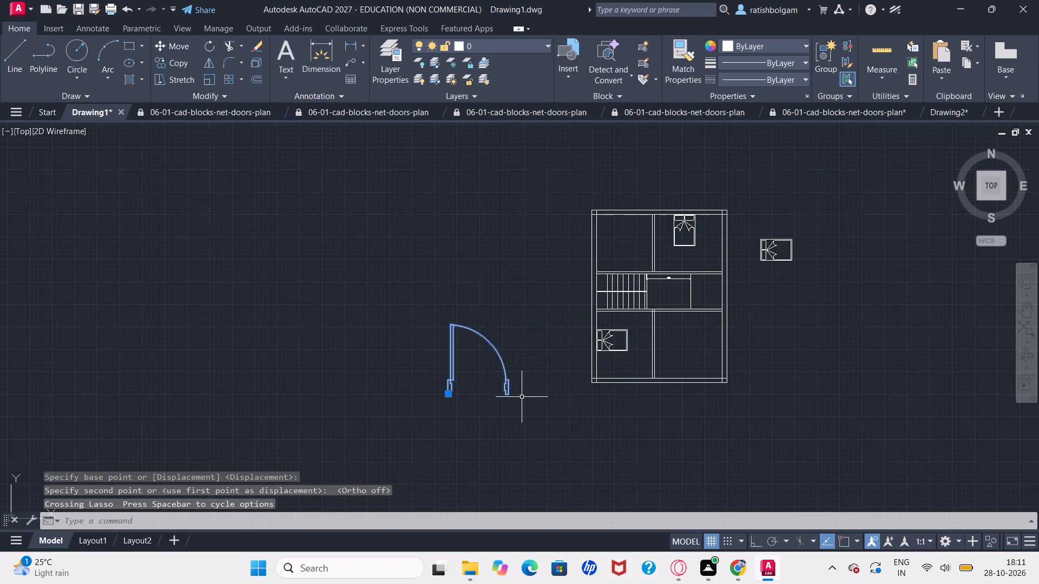
text(sc)
key(Return)
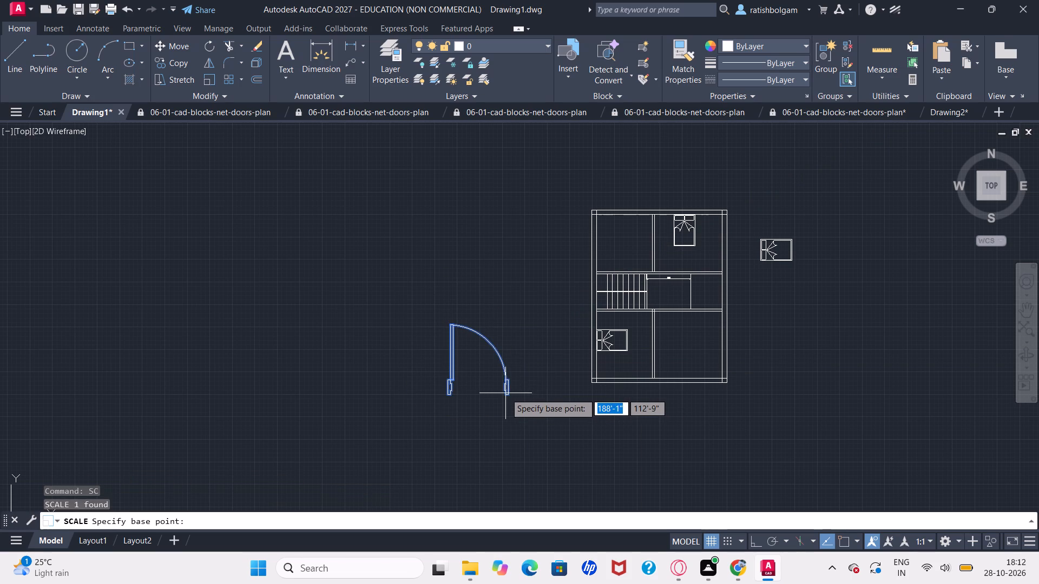
click(449, 394)
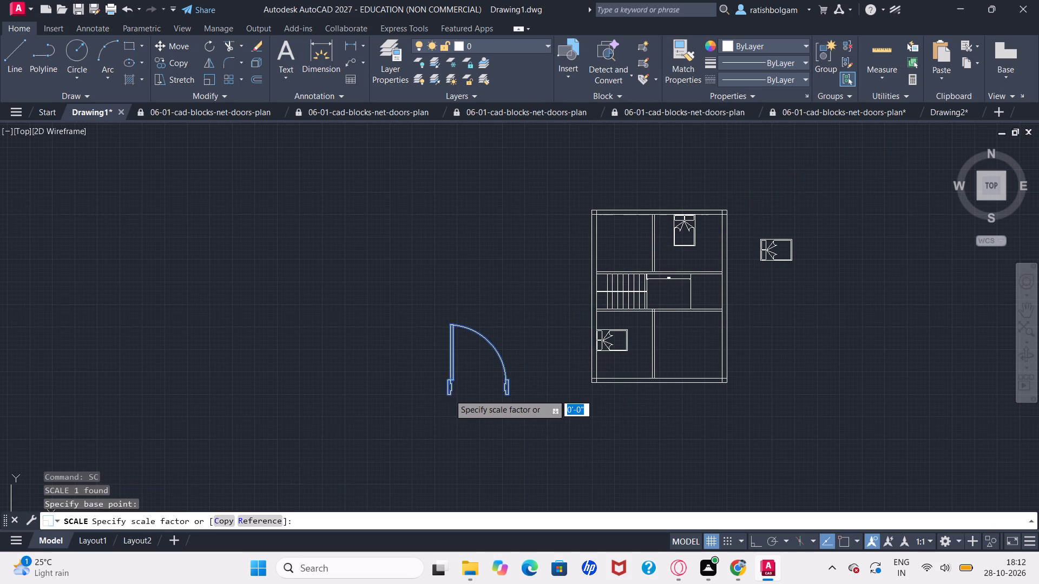
drag(452, 379, 495, 389)
Move the door block into the northwest room, onto the wall above the staircase and next to the vertical partition.
drag(495, 389, 450, 371)
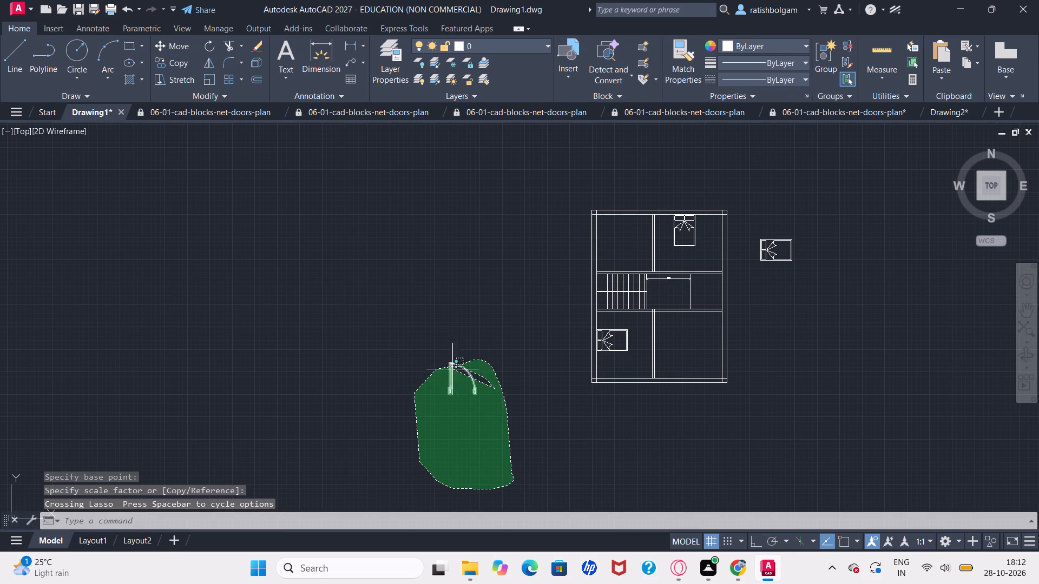
drag(450, 371, 457, 344)
key(m)
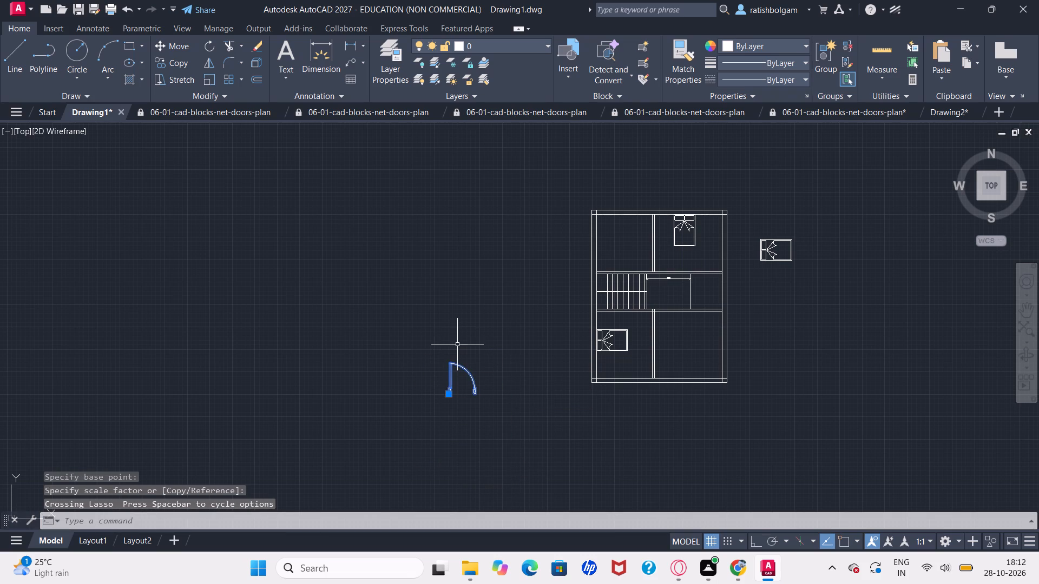
key(Return)
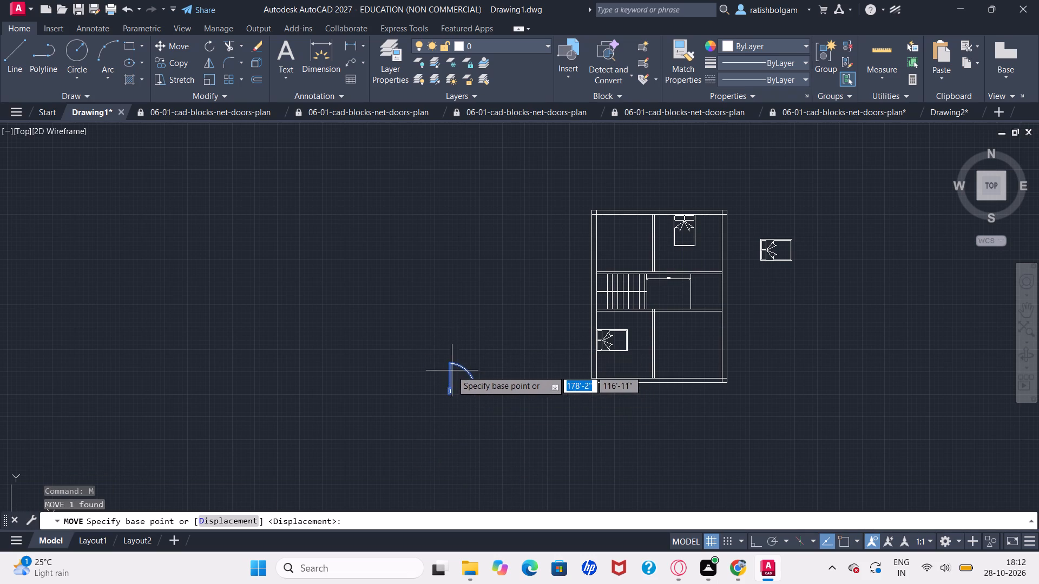
click(451, 370)
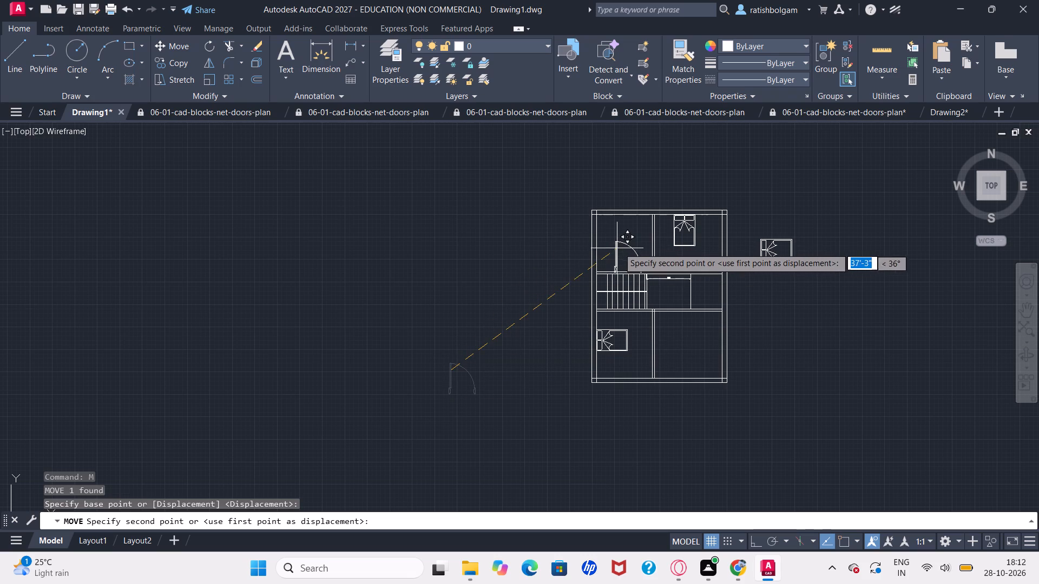
scroll(621, 247, right, 2)
scroll(621, 247, left, 1)
ctrl+scroll(621, 247, up, 3)
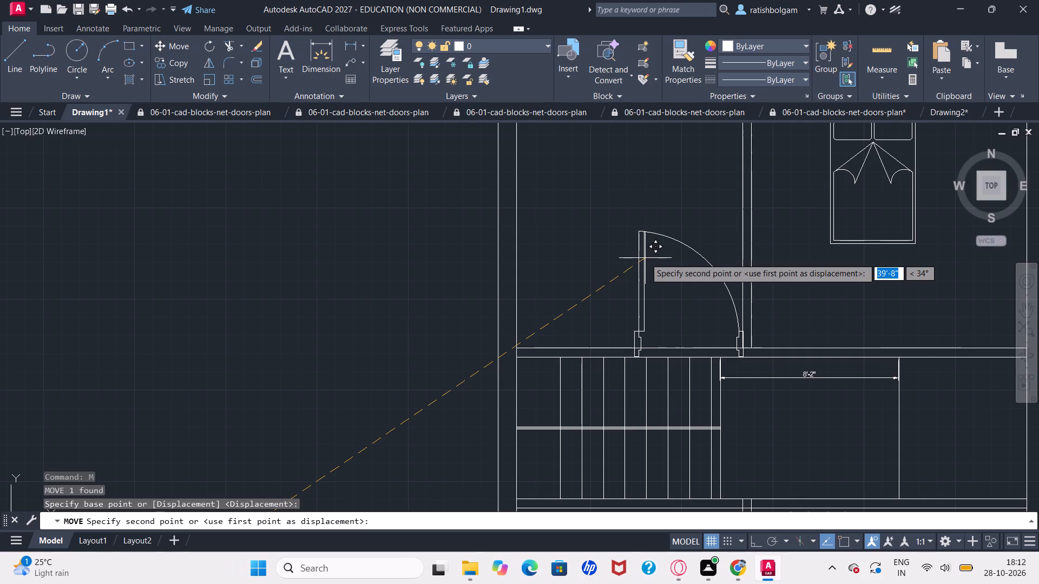
click(645, 258)
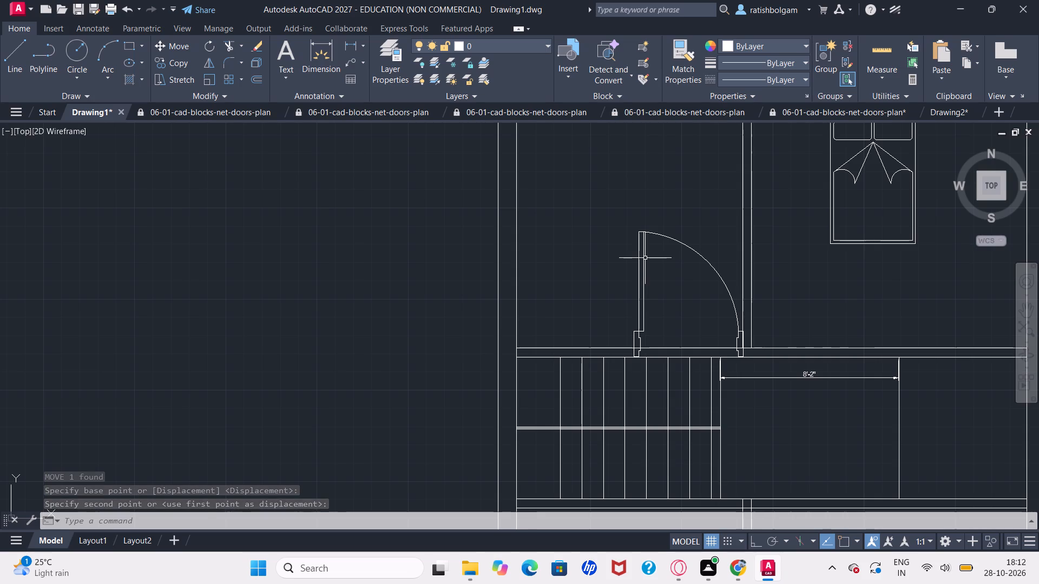
Copy the northwest room's door block and paste it into the northeast room, just east of the vertical partition.
ctrl+scroll(626, 241, down, 1)
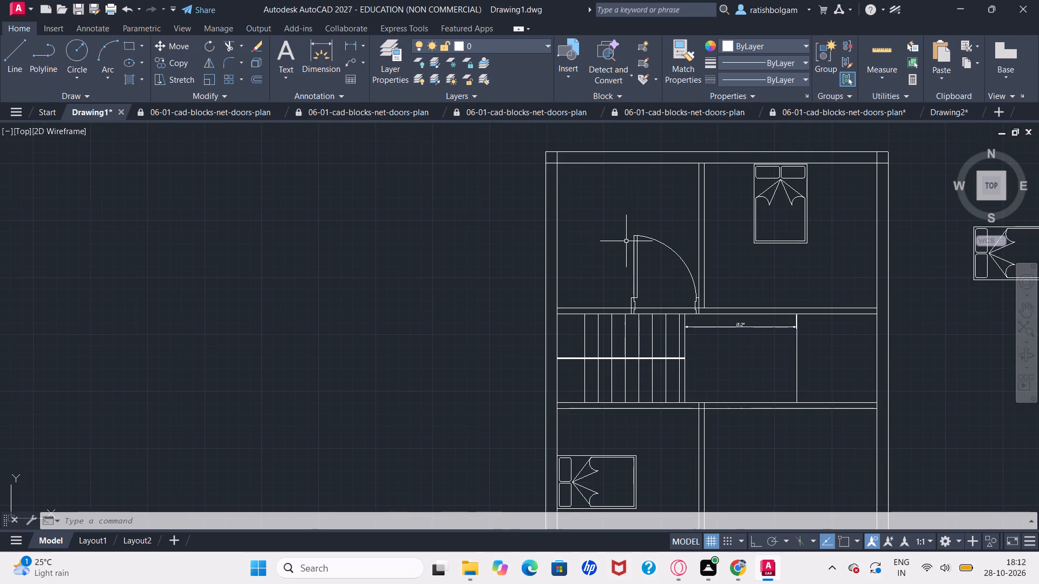
ctrl+scroll(626, 241, down, 2)
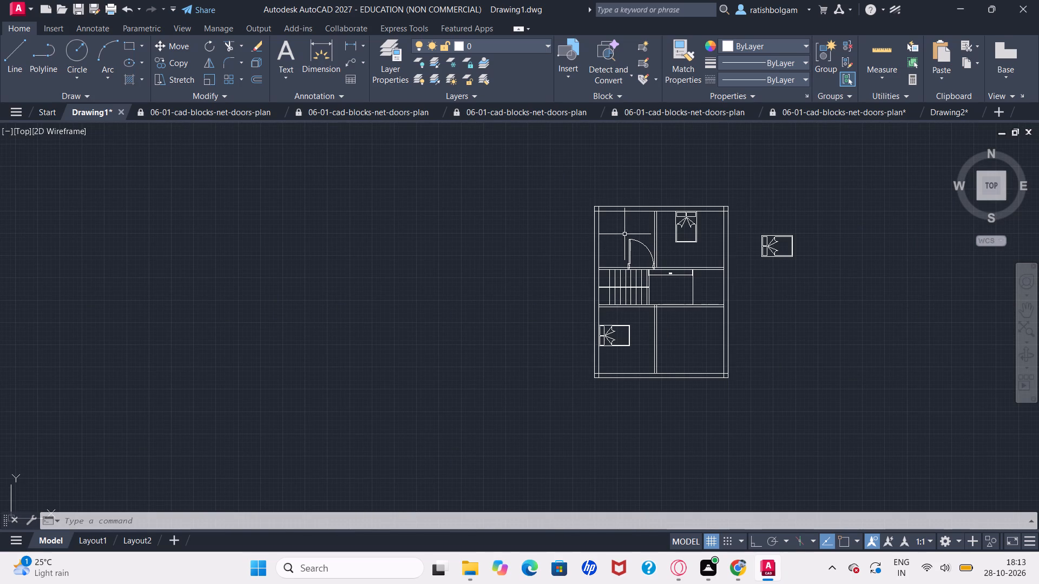
click(623, 235)
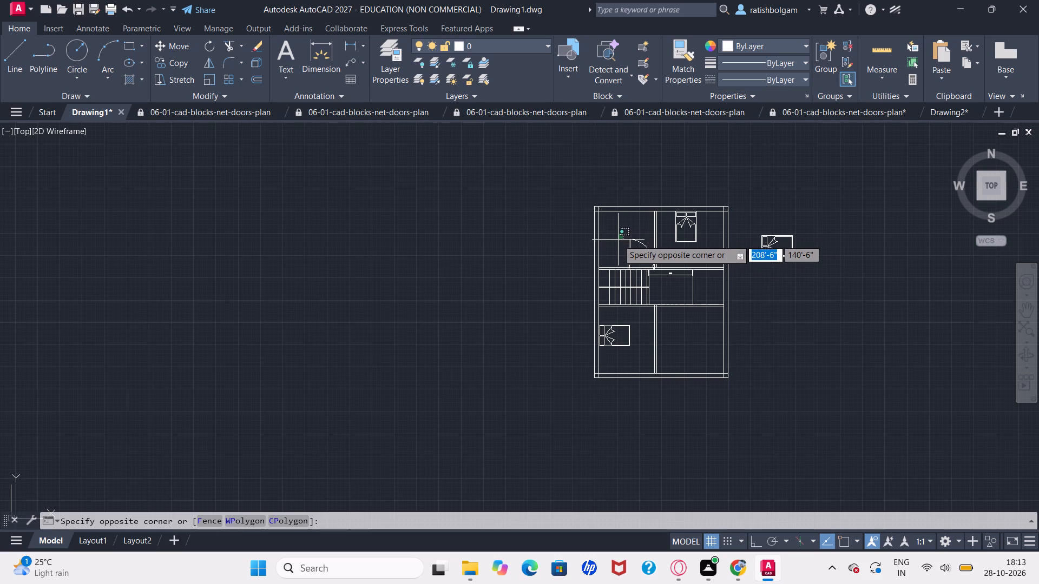
key(Escape)
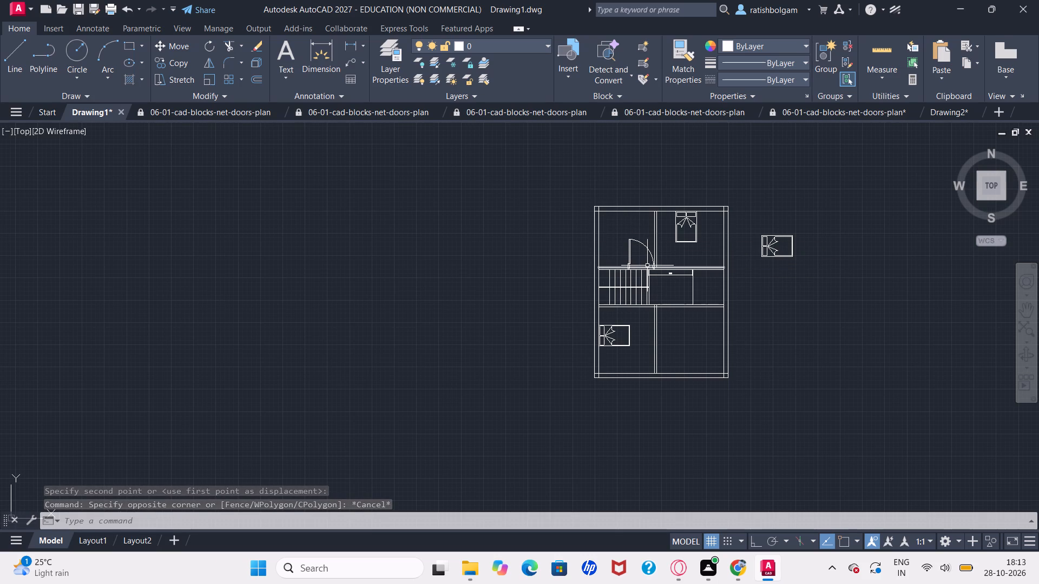
click(647, 266)
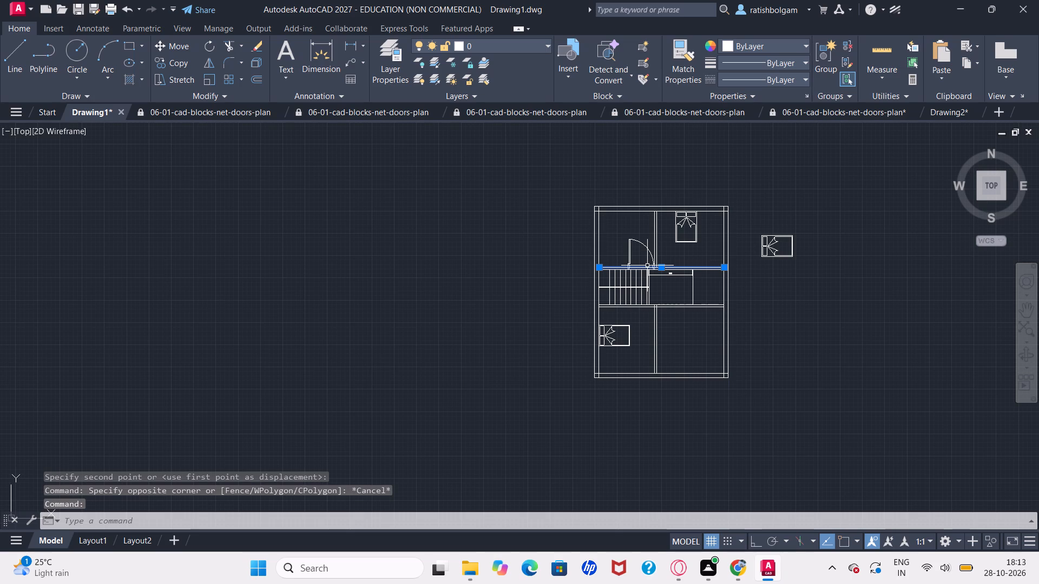
key(Escape)
click(647, 263)
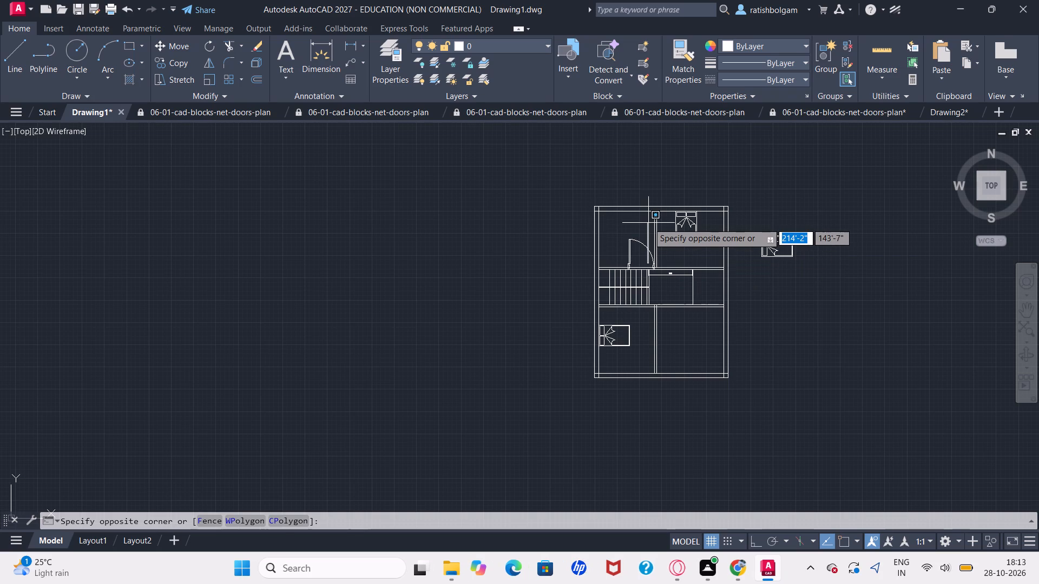
click(608, 228)
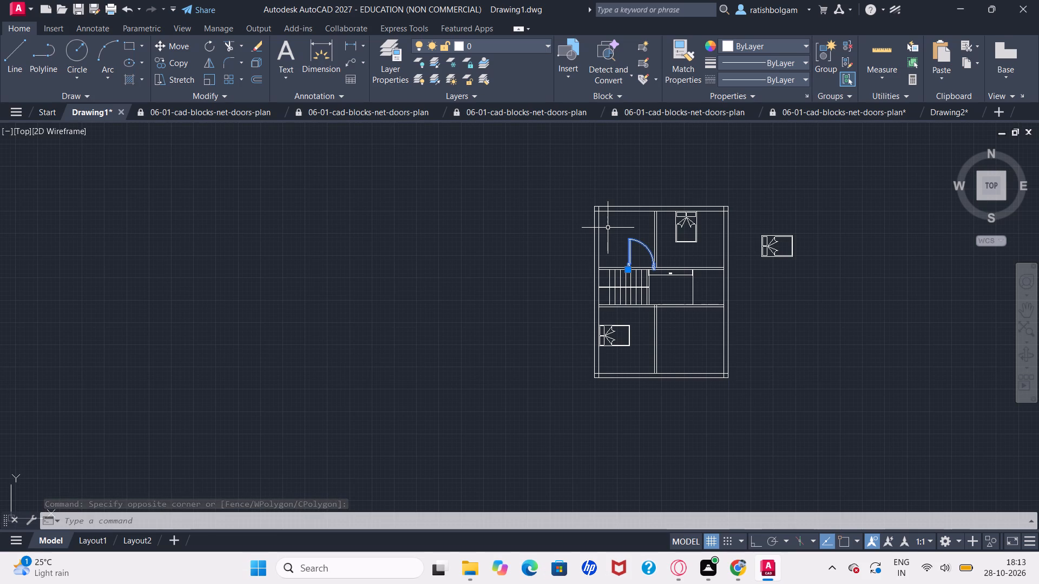
key(ctrl+c)
key(ctrl+v)
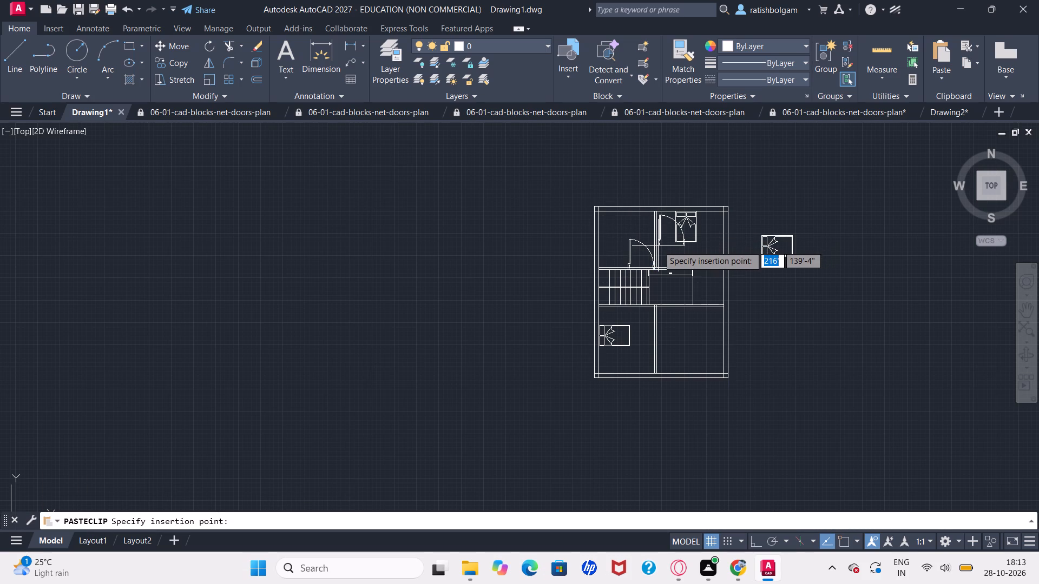
ctrl+scroll(658, 245, up, 3)
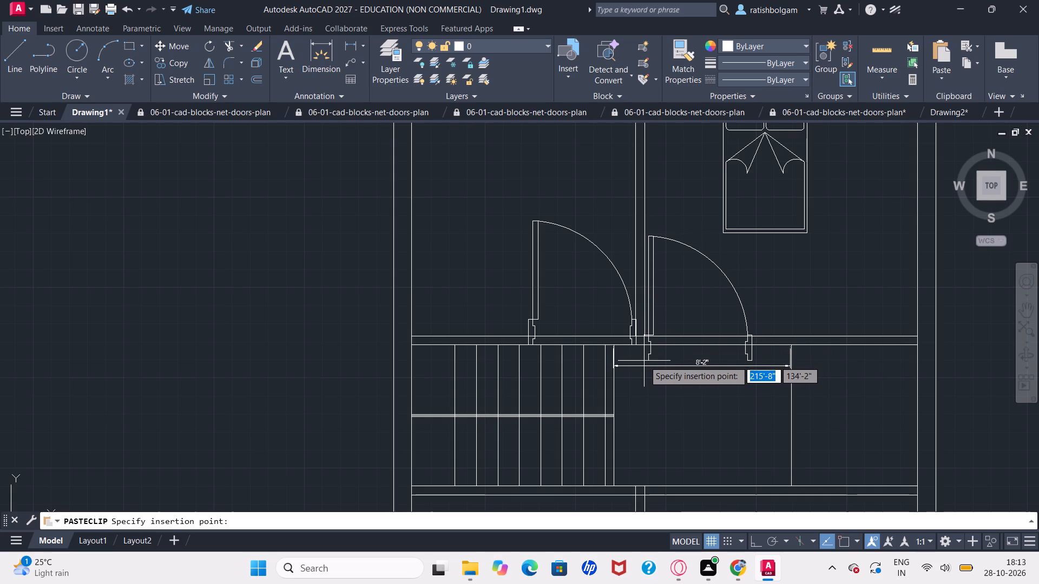
click(644, 361)
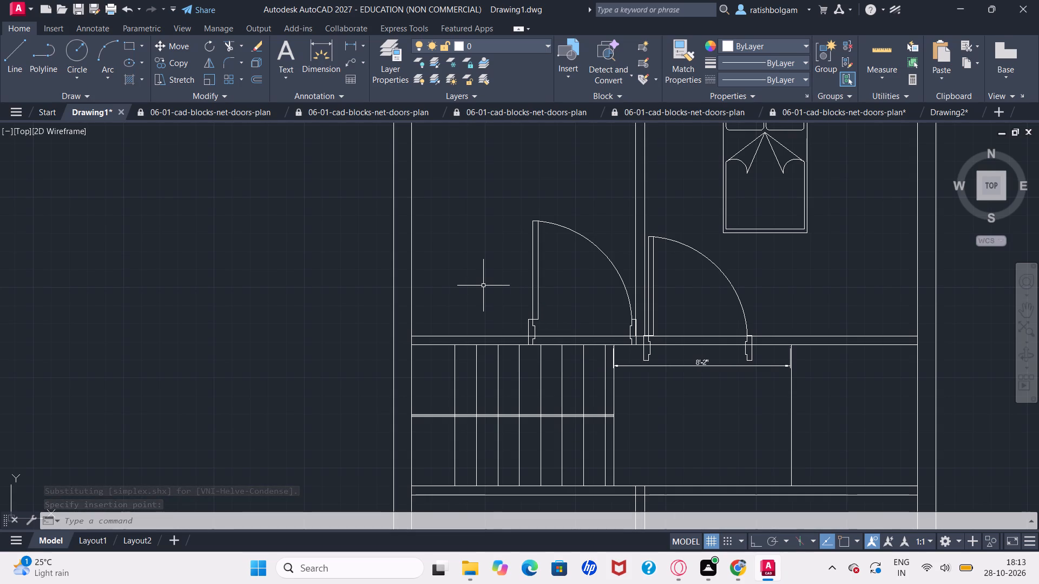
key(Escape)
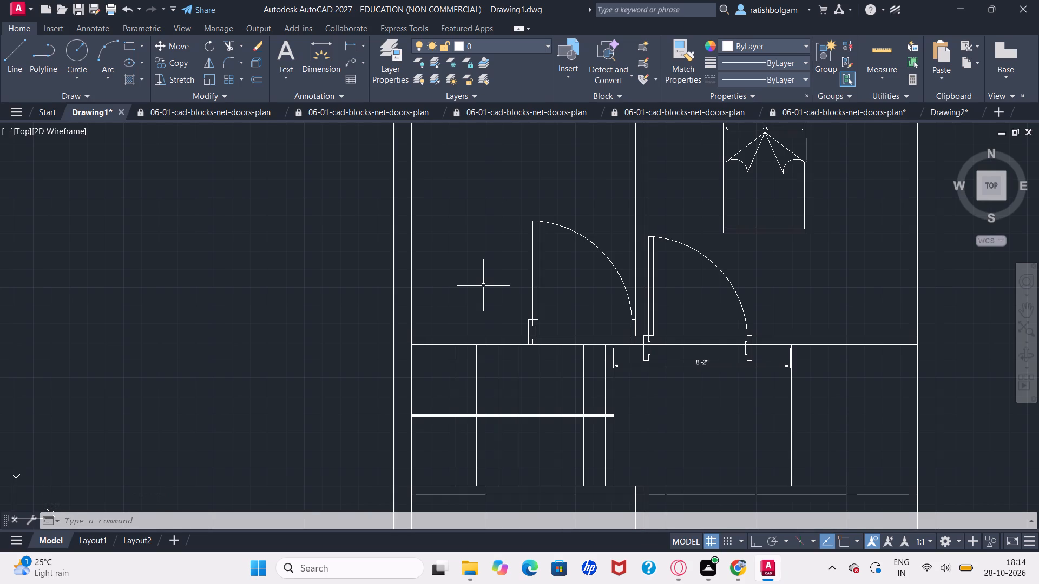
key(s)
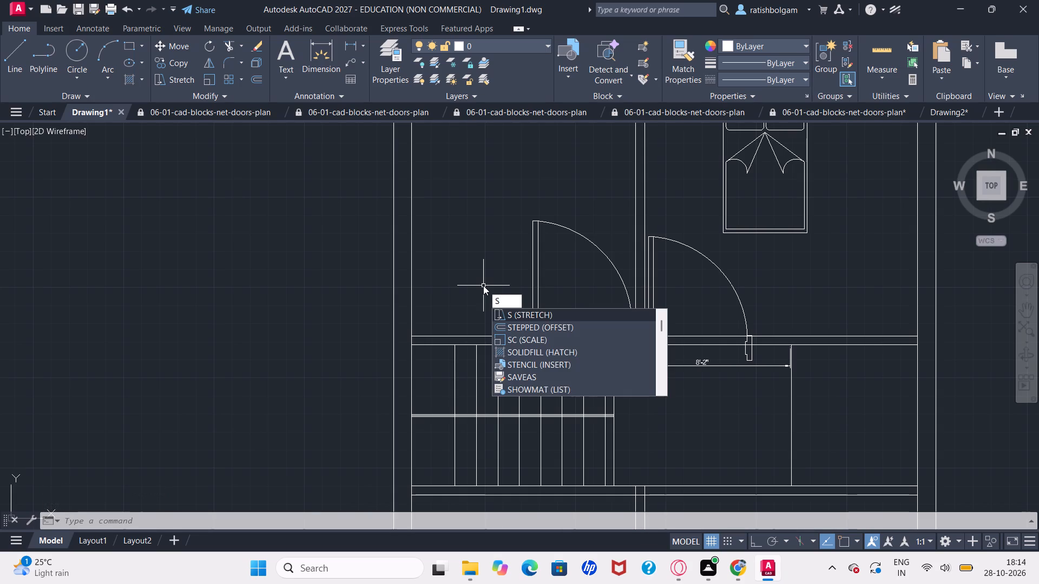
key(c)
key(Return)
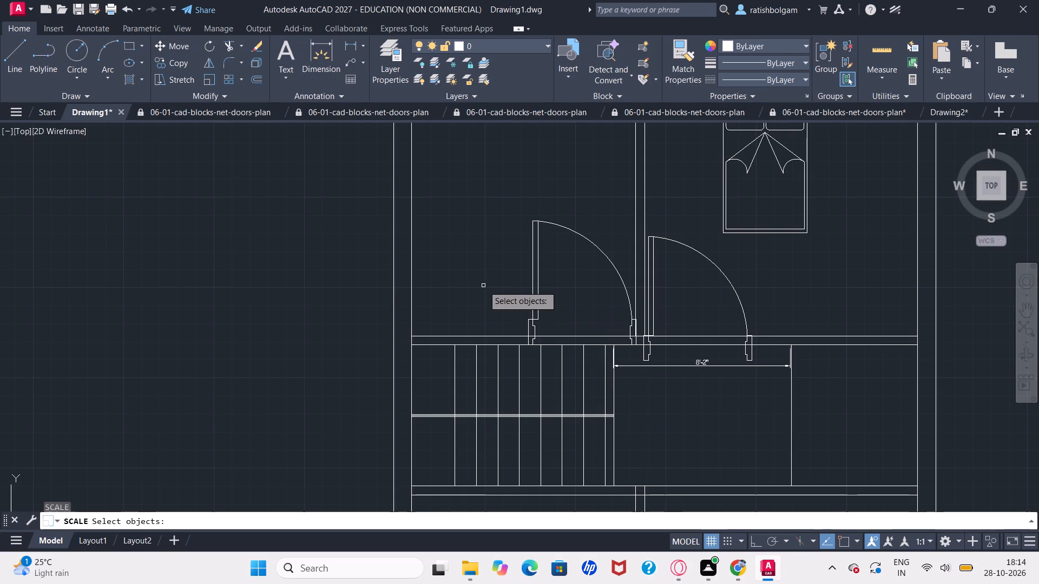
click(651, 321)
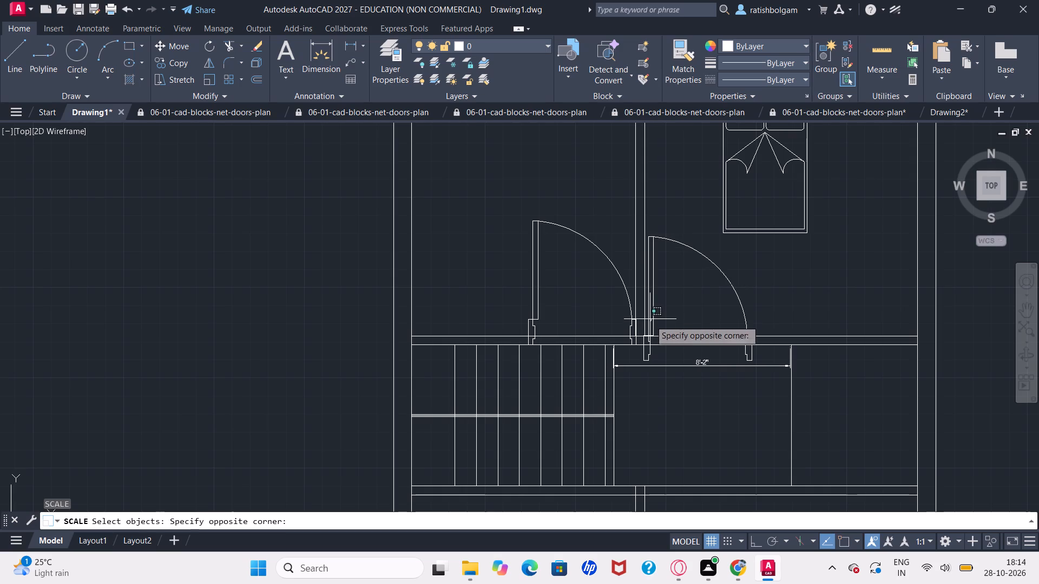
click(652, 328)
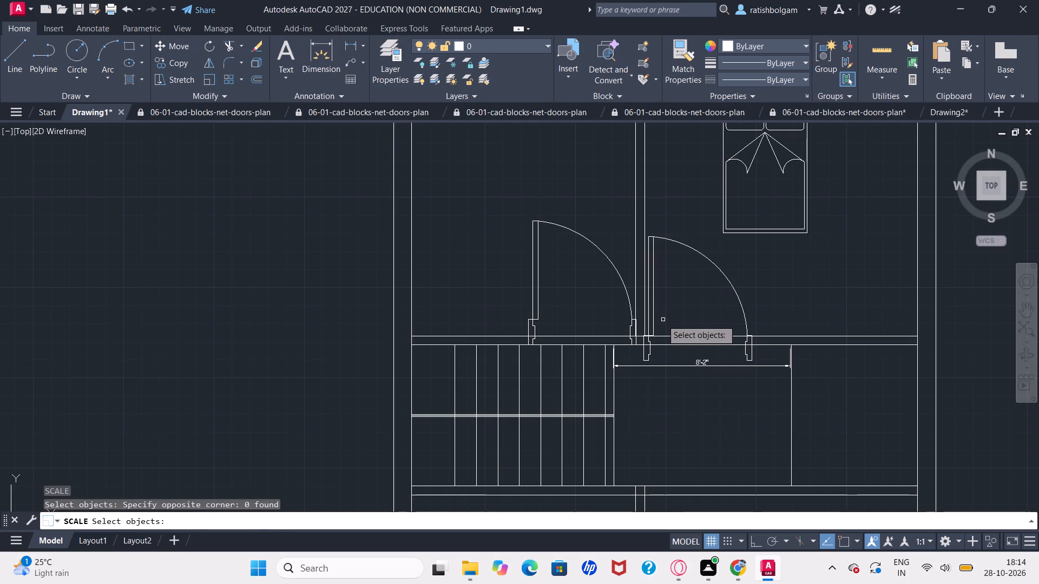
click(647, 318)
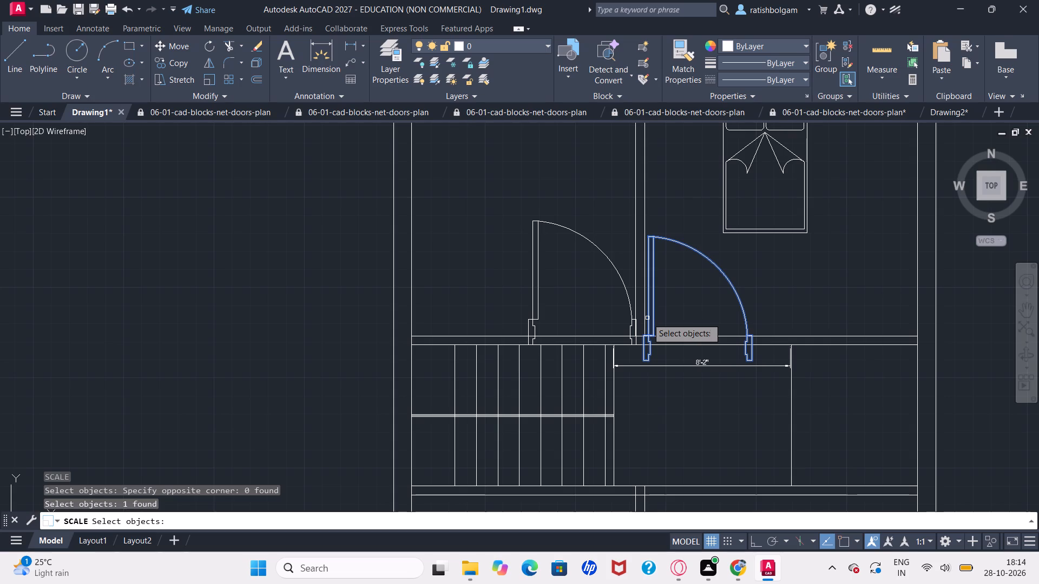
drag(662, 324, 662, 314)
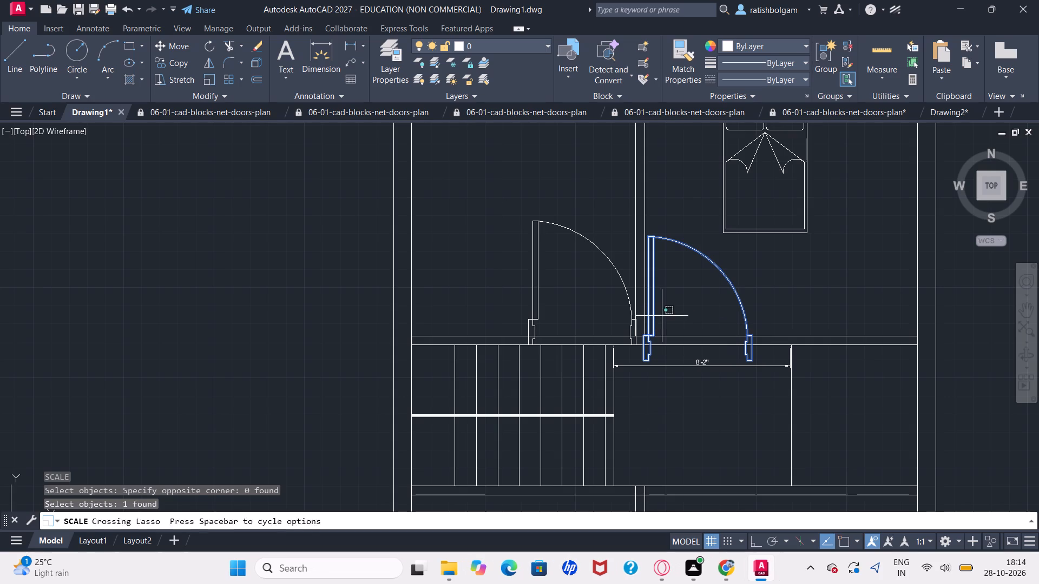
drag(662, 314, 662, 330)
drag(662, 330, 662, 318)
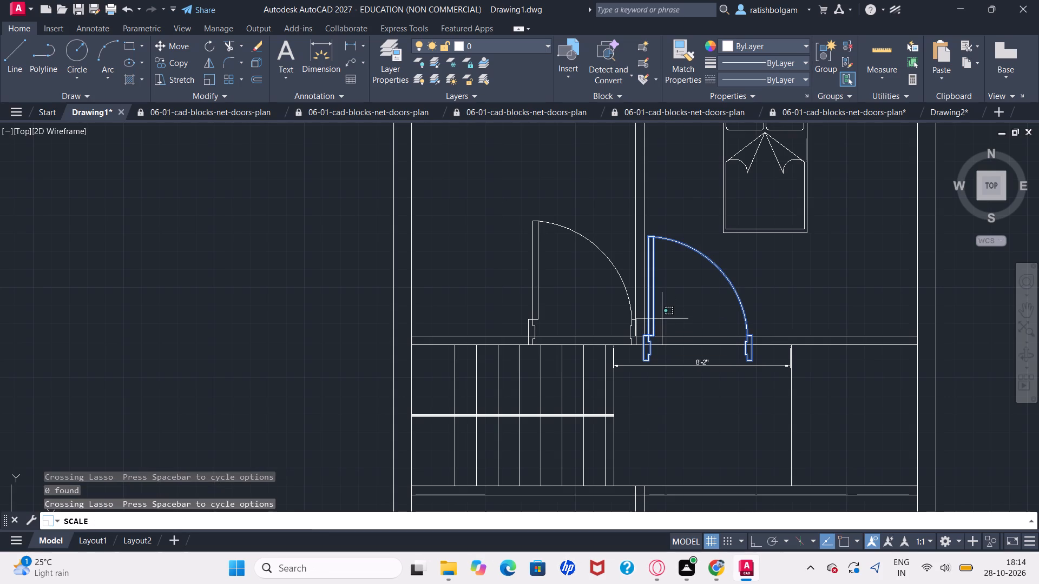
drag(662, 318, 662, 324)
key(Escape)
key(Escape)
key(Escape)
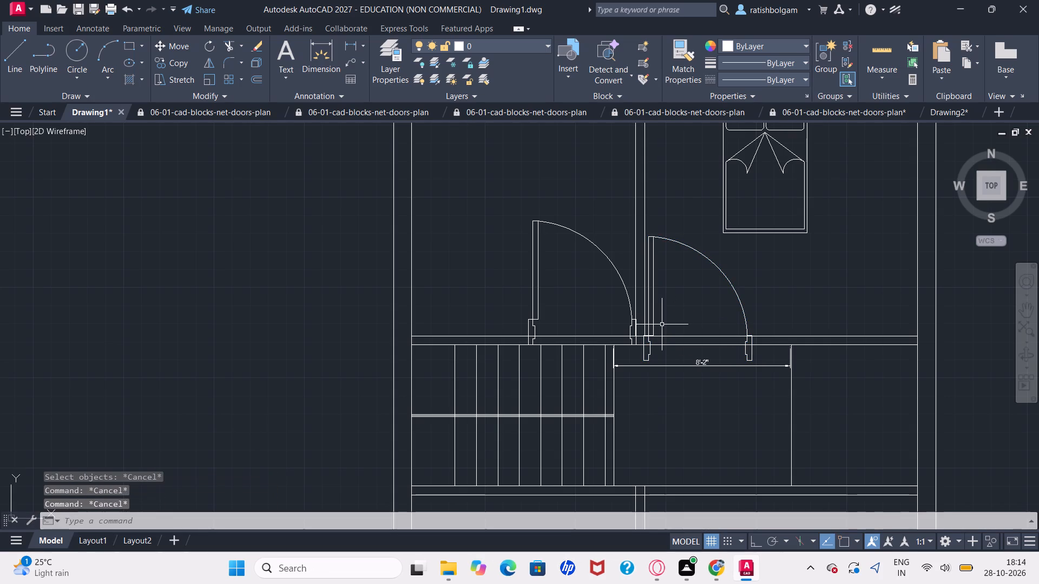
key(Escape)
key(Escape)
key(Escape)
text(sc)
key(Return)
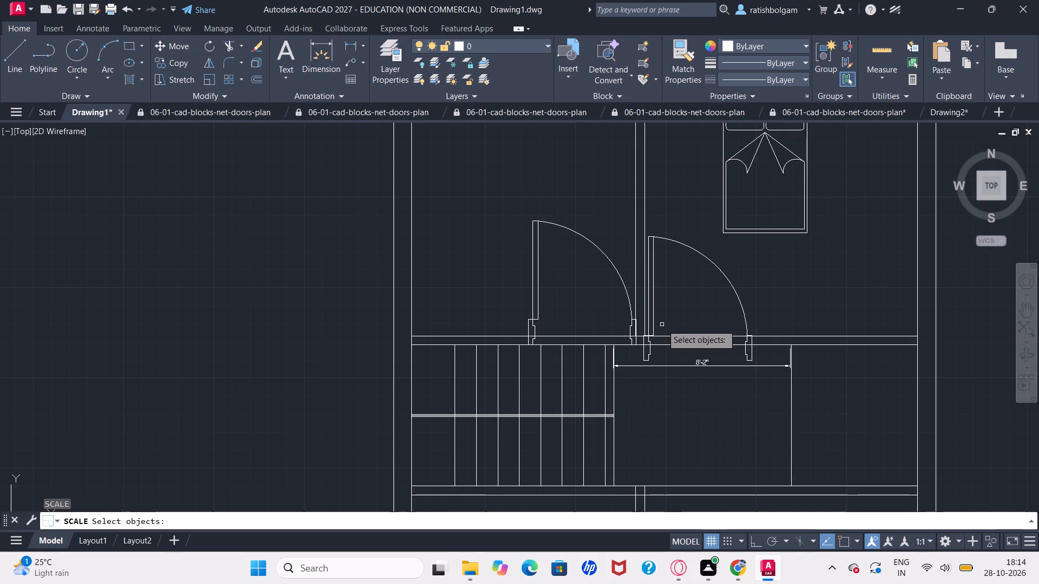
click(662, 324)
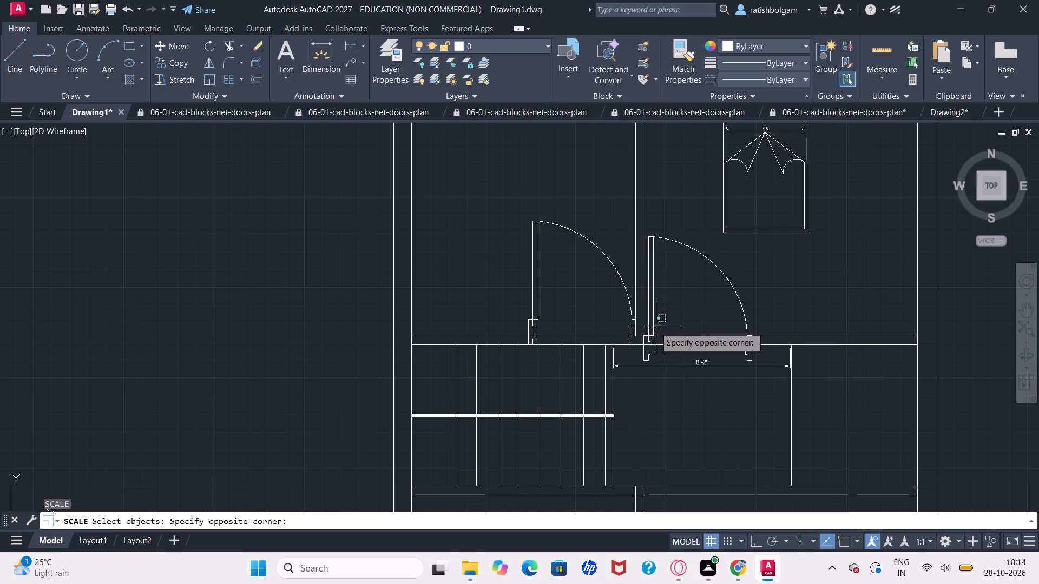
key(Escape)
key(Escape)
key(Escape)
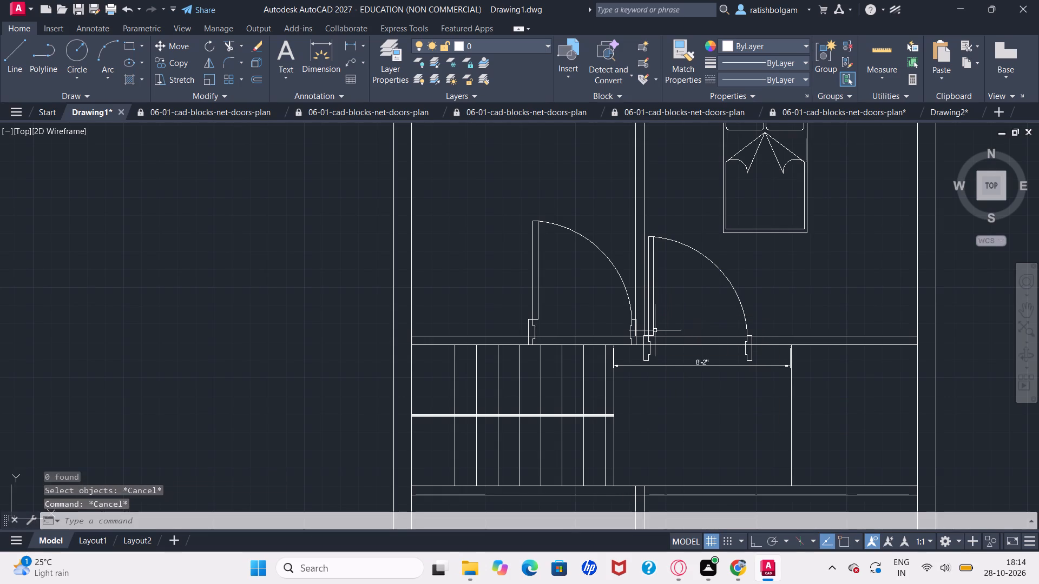
Scale the northeast room's door block freehand to about a third of its size, using the top of its door leaf as base point.
text(sc)
key(Return)
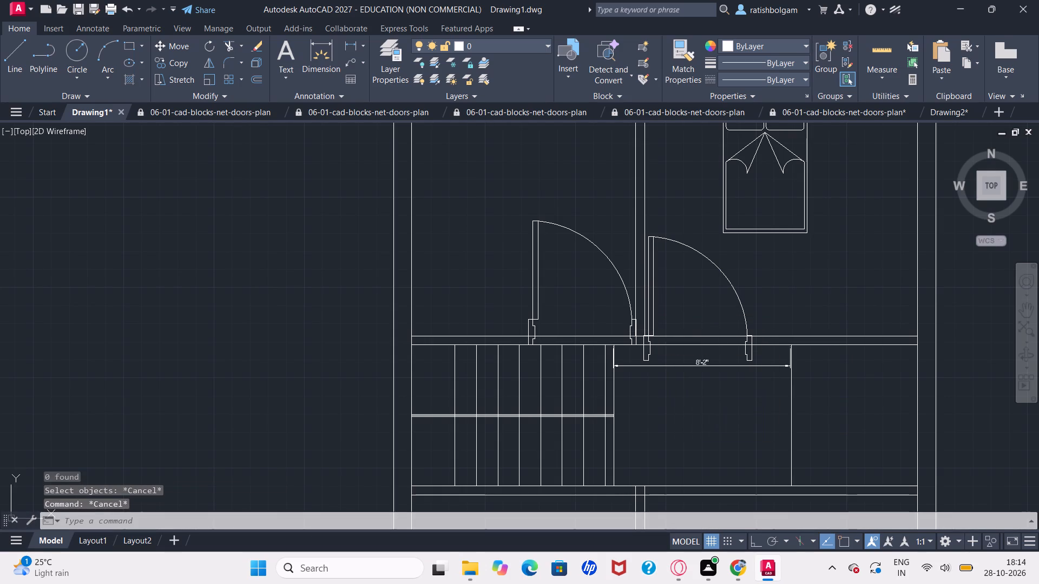
drag(655, 330, 654, 318)
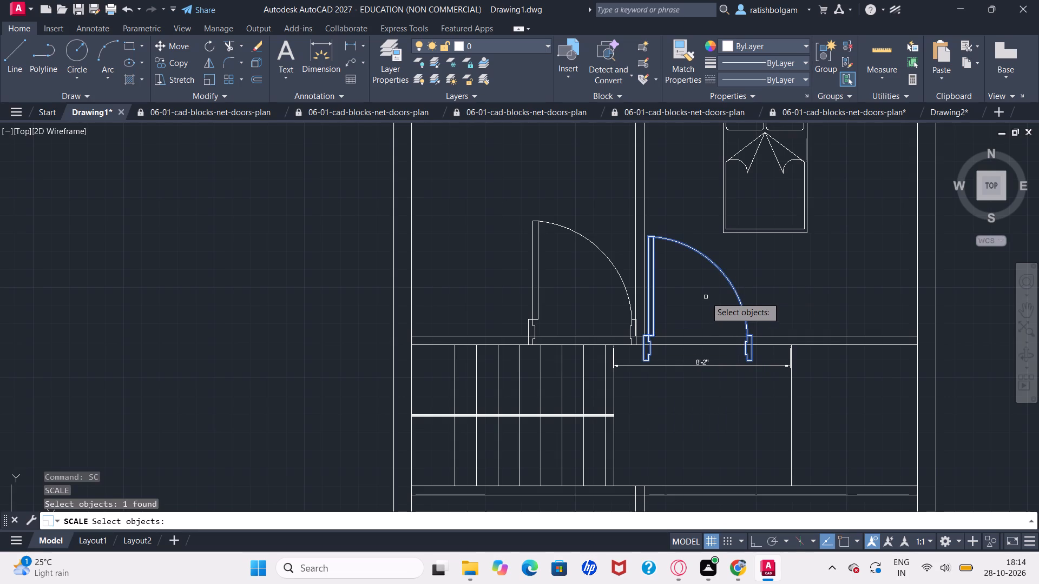
key(Return)
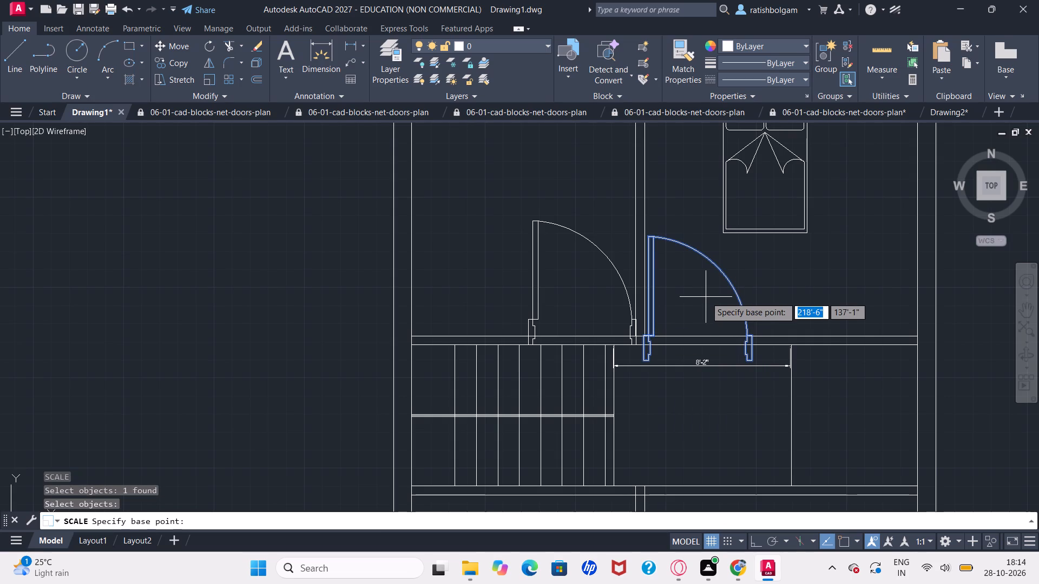
click(654, 235)
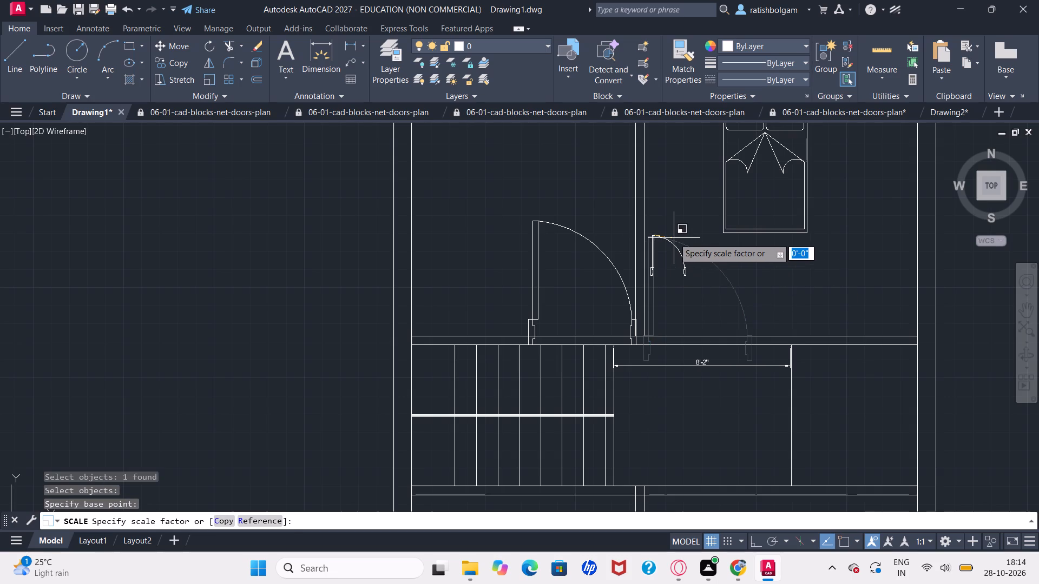
click(674, 238)
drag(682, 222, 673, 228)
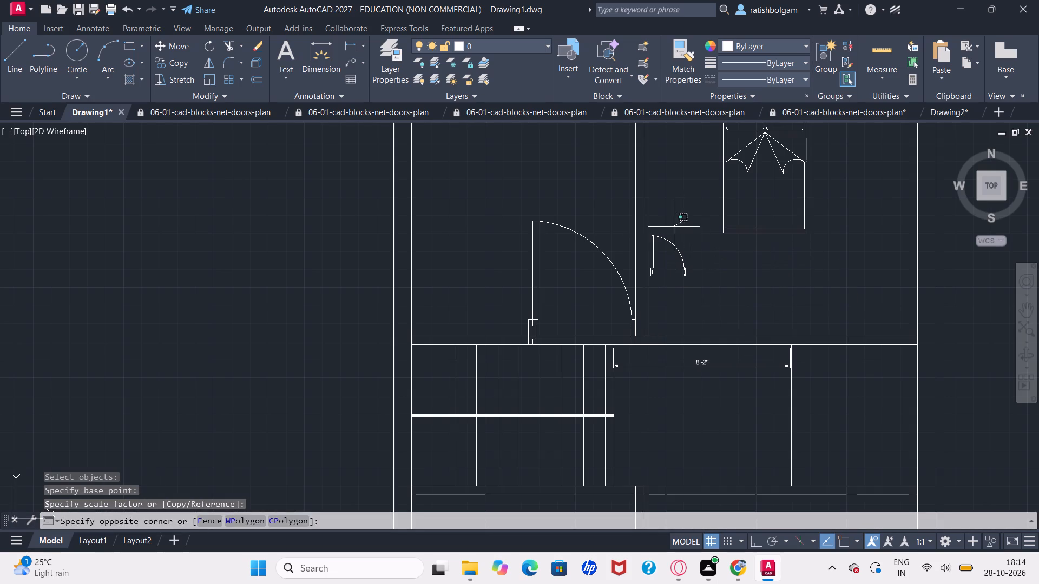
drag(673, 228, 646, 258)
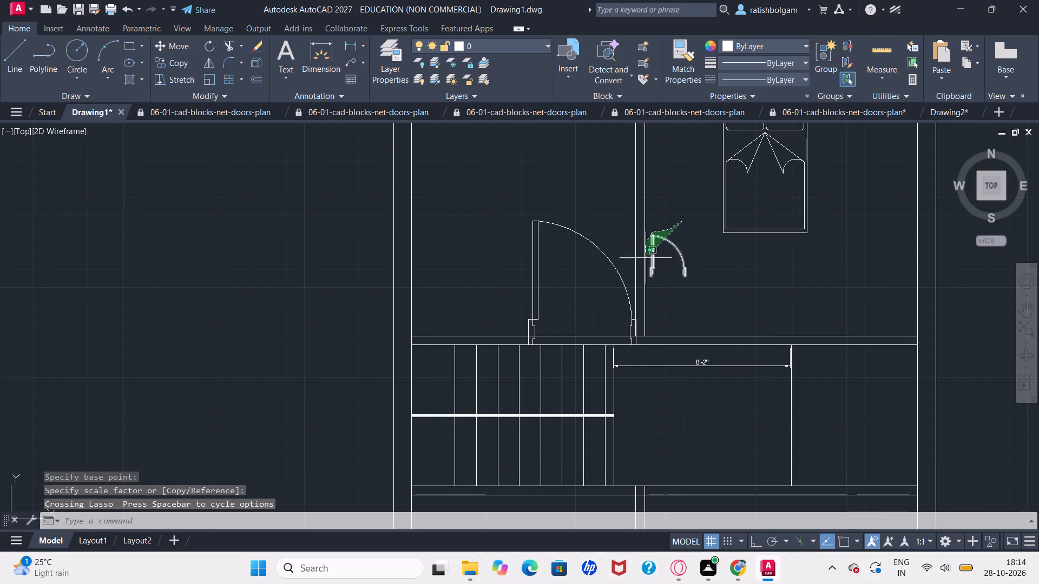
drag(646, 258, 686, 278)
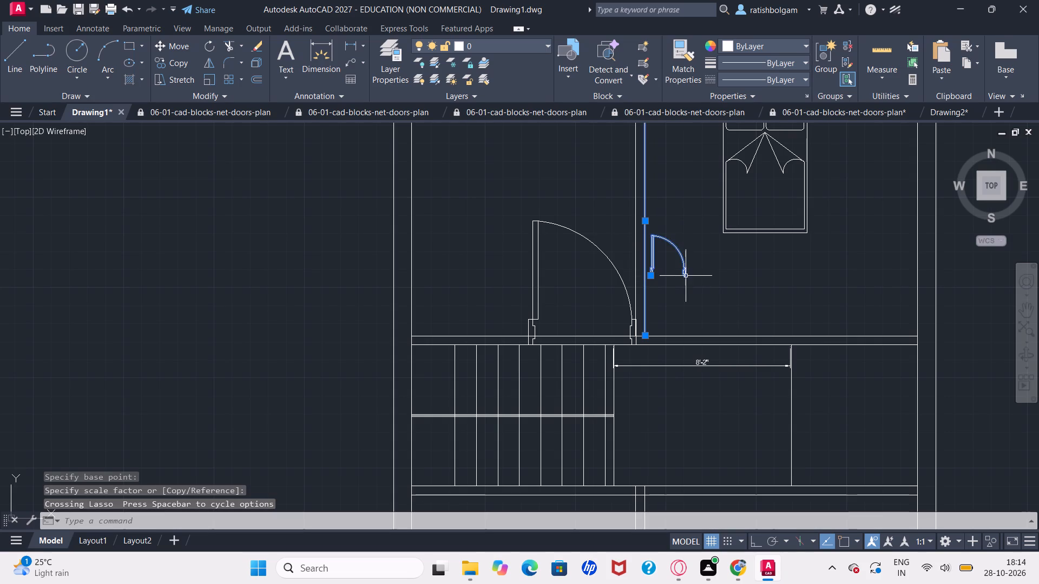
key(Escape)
Move the reduced northeast door block by its east jamb down into the room's south wall, just east of the vertical partition.
scroll(682, 245, up, 9)
scroll(682, 245, down, 1)
scroll(682, 245, up, 1)
scroll(682, 245, down, 1)
scroll(682, 245, up, 1)
scroll(682, 245, down, 1)
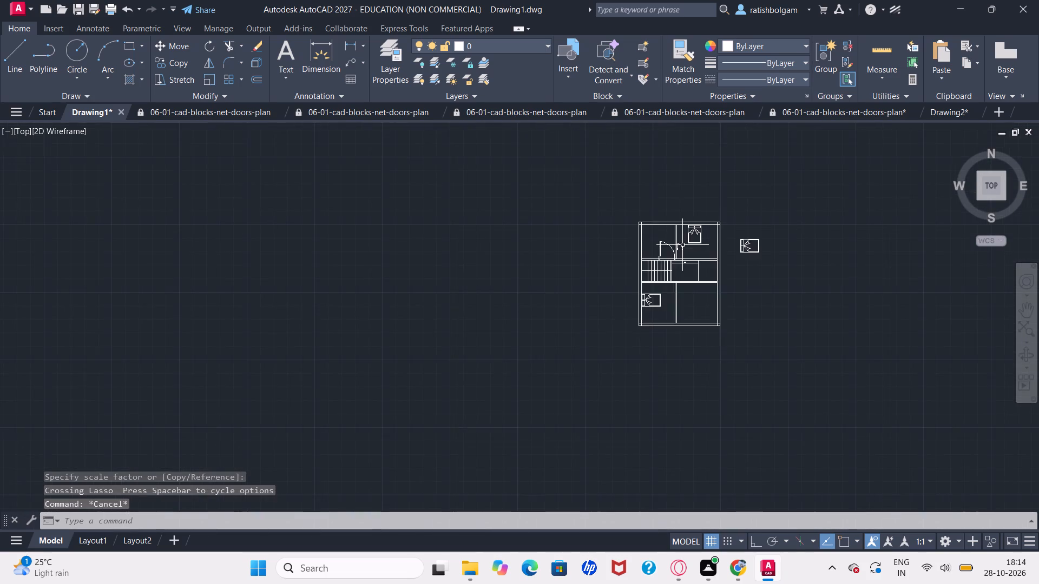
scroll(682, 245, up, 1)
scroll(682, 245, down, 1)
drag(694, 257, 545, 178)
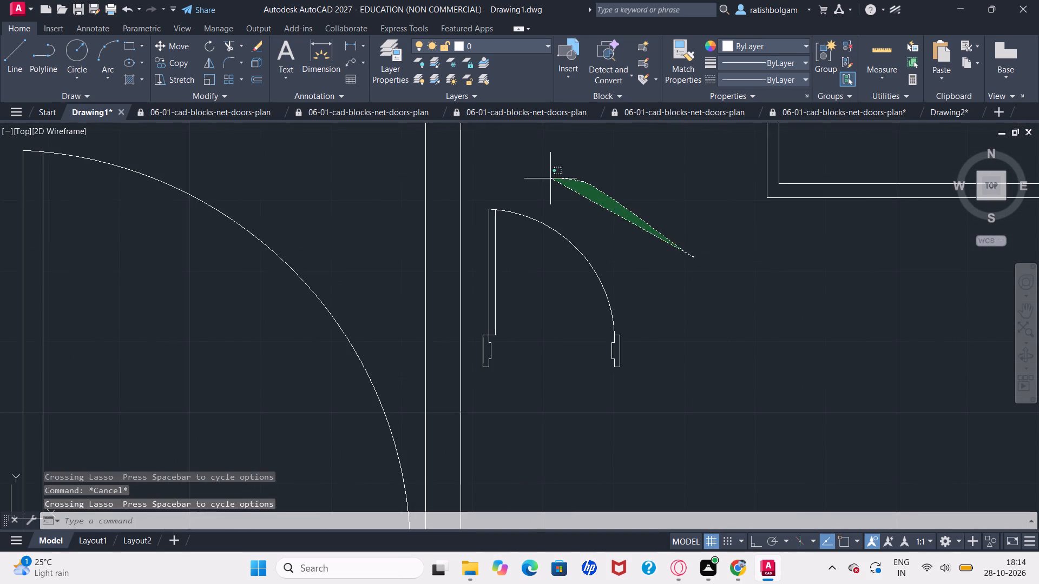
drag(545, 178, 488, 265)
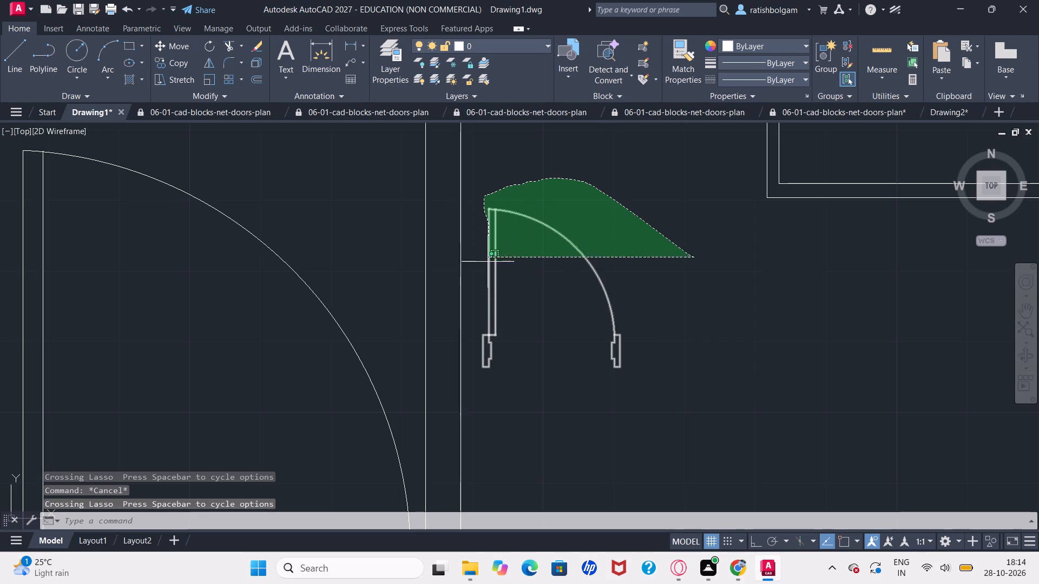
drag(488, 265, 640, 361)
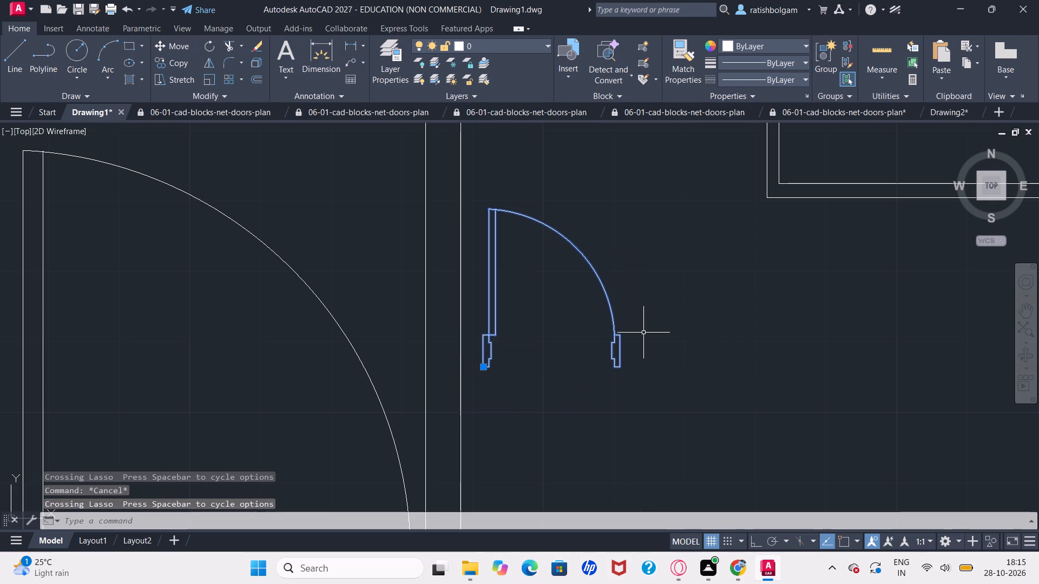
key(m)
key(Return)
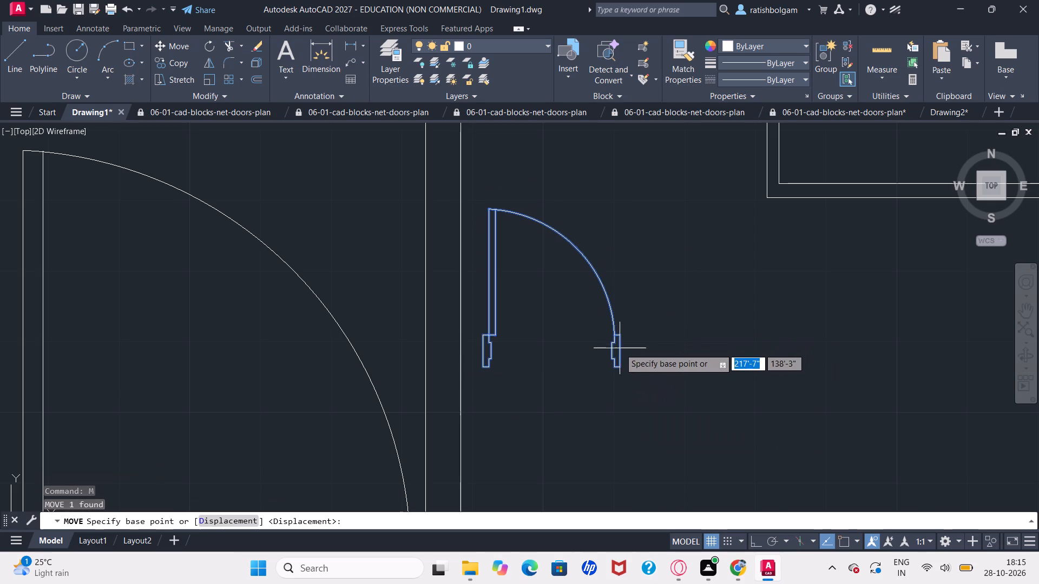
click(620, 348)
ctrl+scroll(618, 395, down, 3)
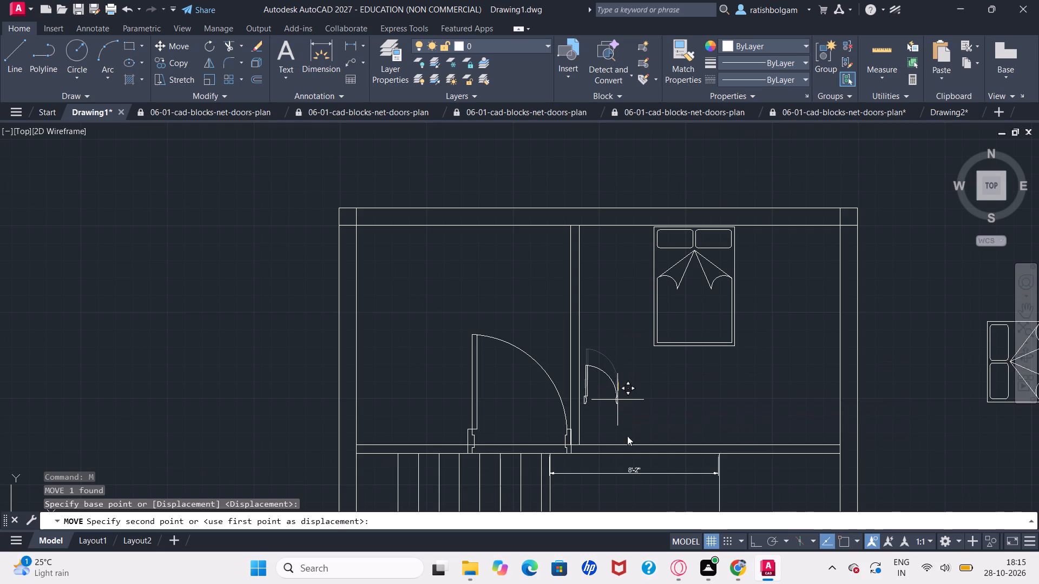
ctrl+scroll(625, 448, up, 2)
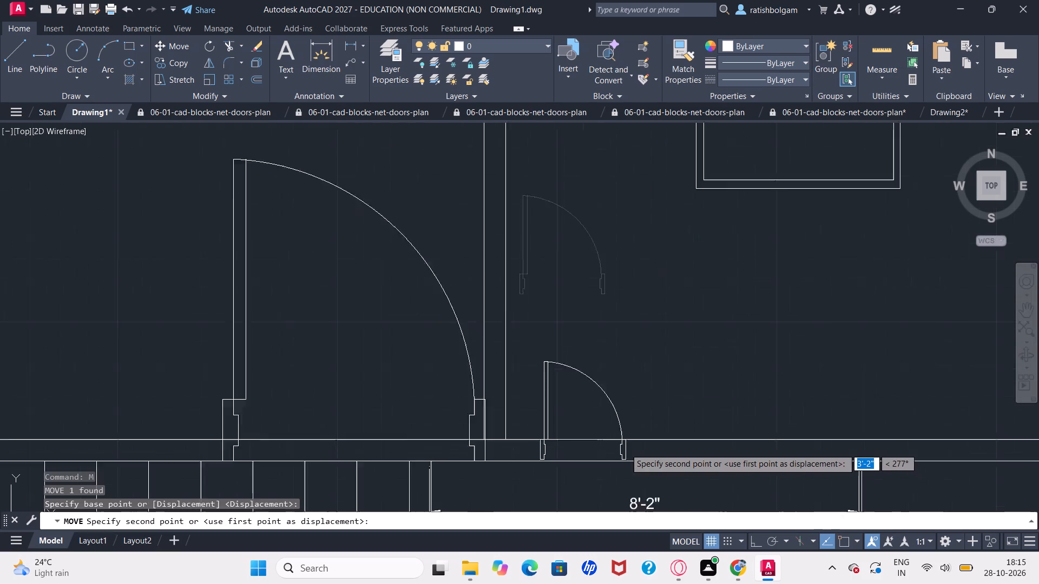
ctrl+scroll(625, 448, up, 1)
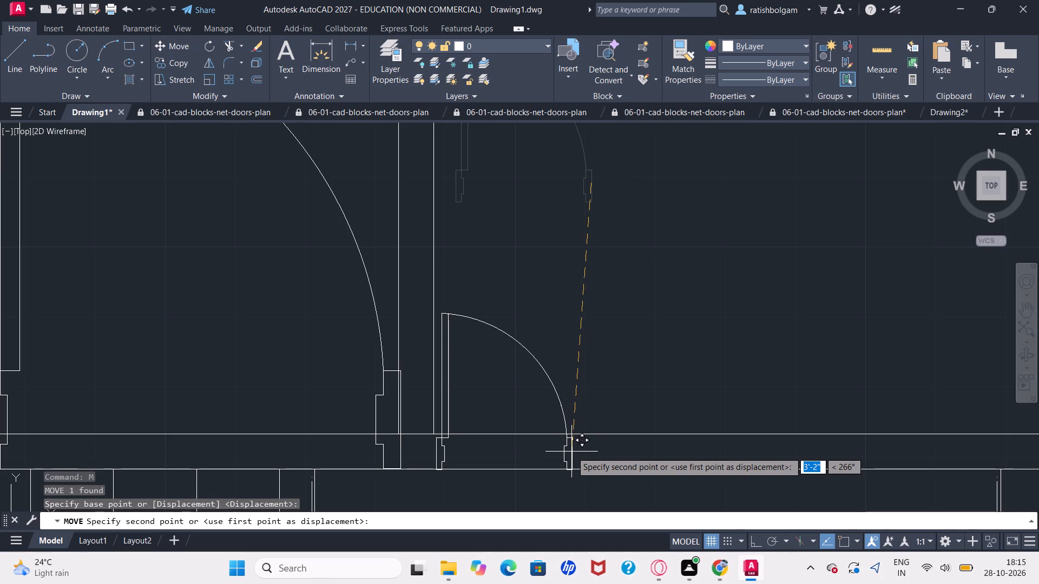
click(571, 452)
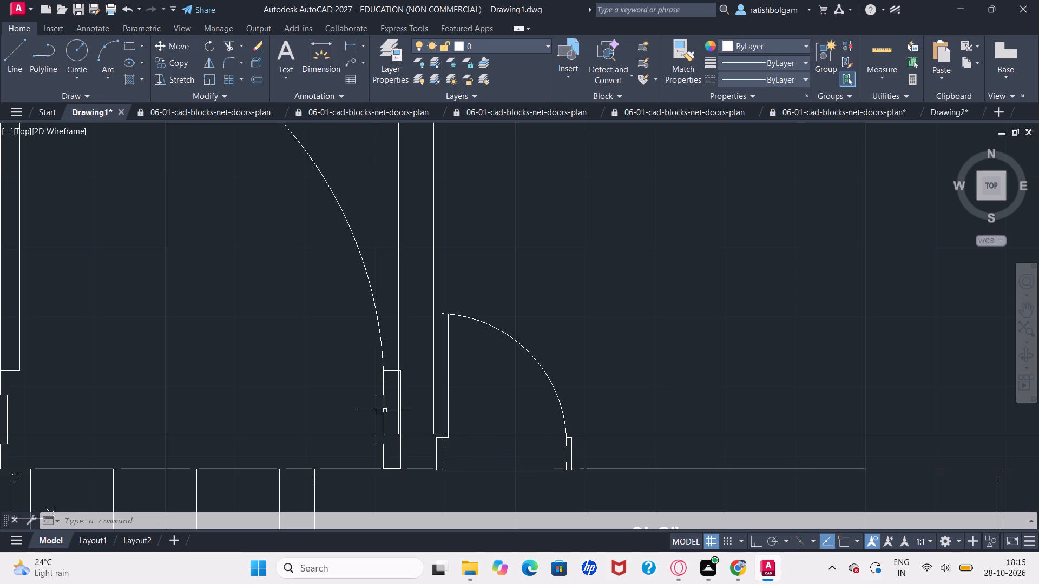
Scale the northwest room's door block freehand to about a third of its size, using the top of its door leaf as base point.
ctrl+scroll(257, 382, down, 3)
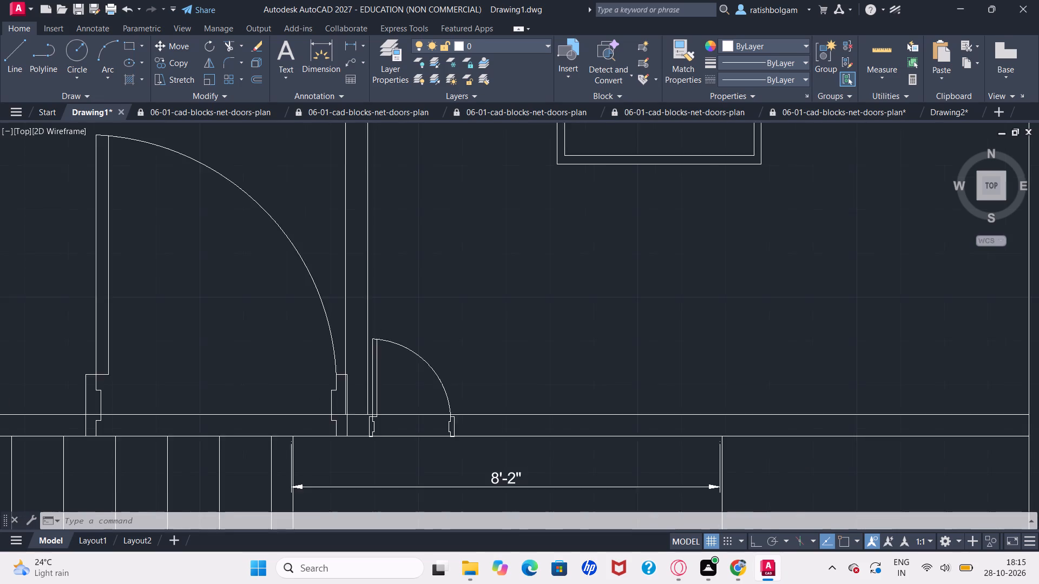
text(sc)
key(Return)
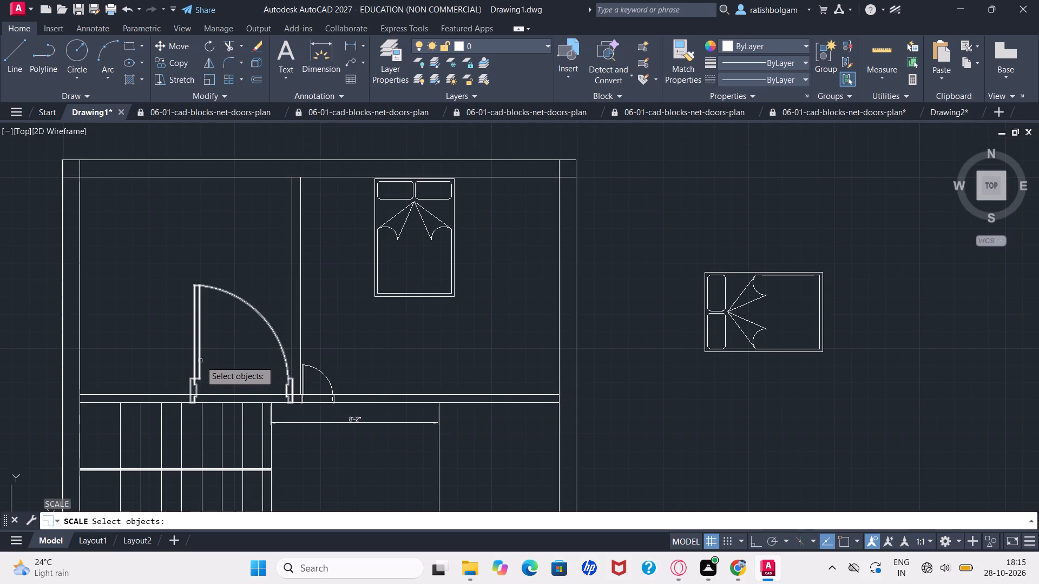
click(194, 361)
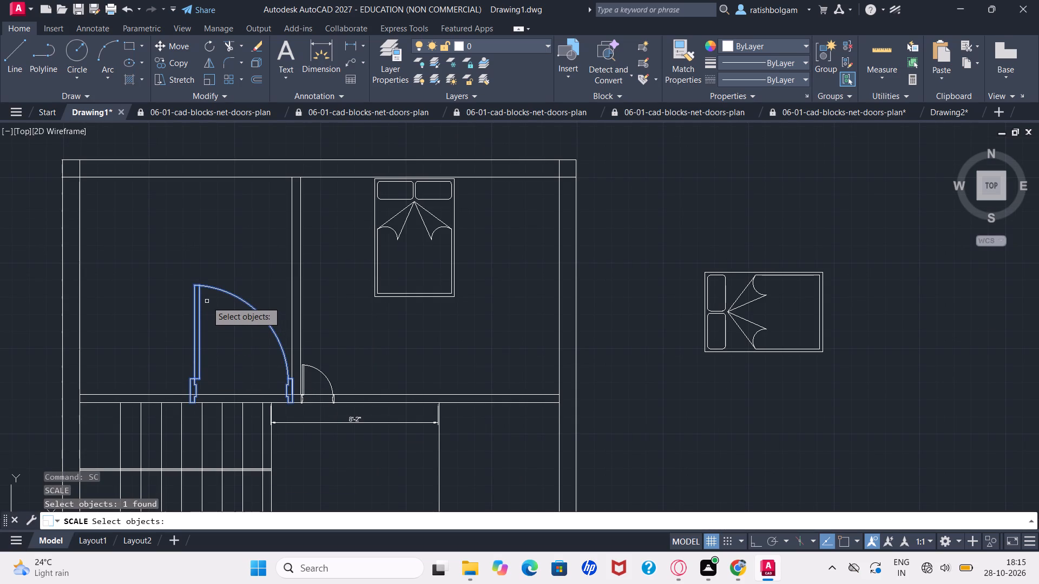
click(196, 287)
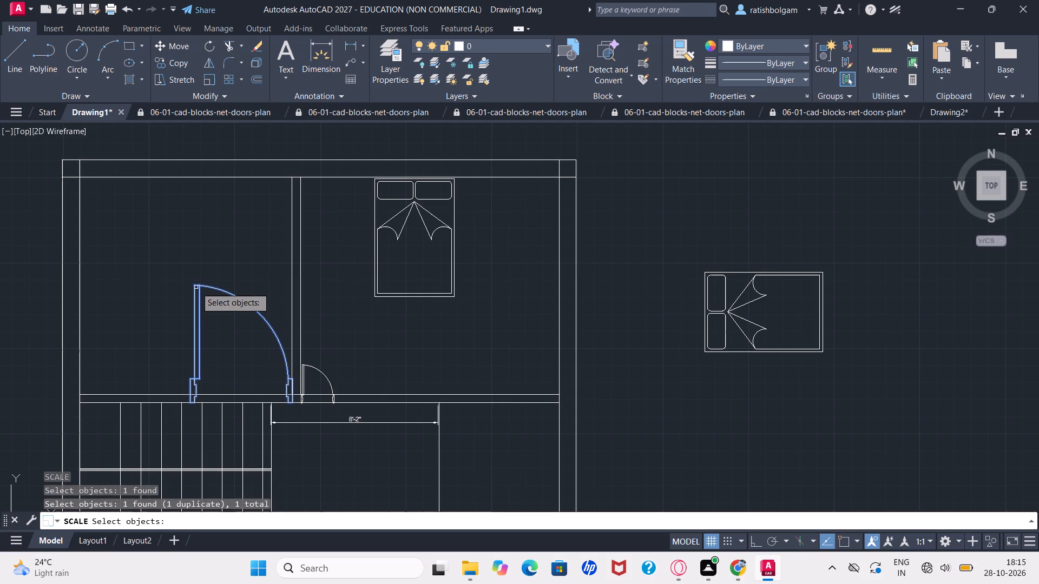
click(196, 287)
key(space)
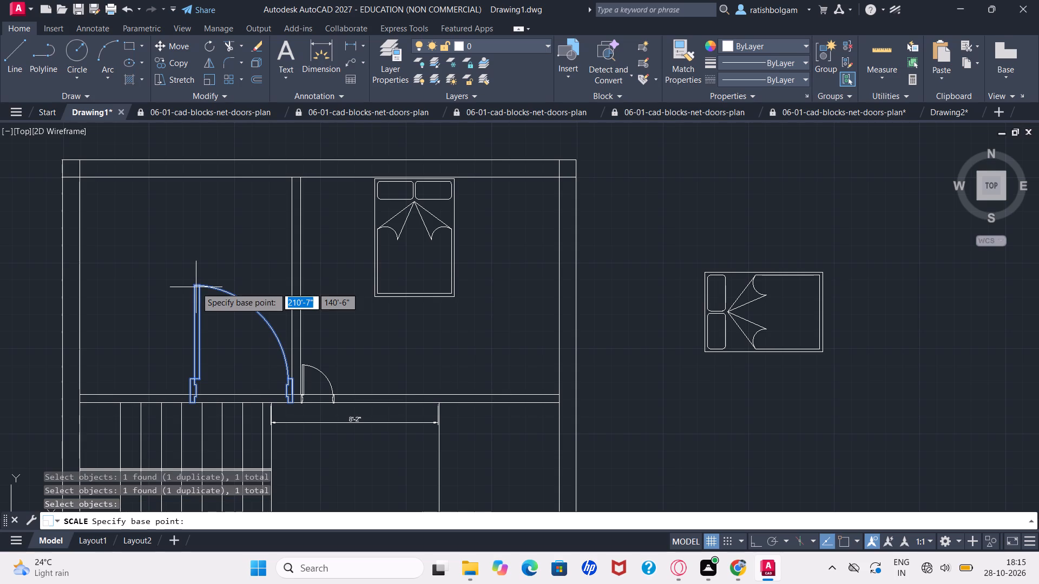
click(196, 287)
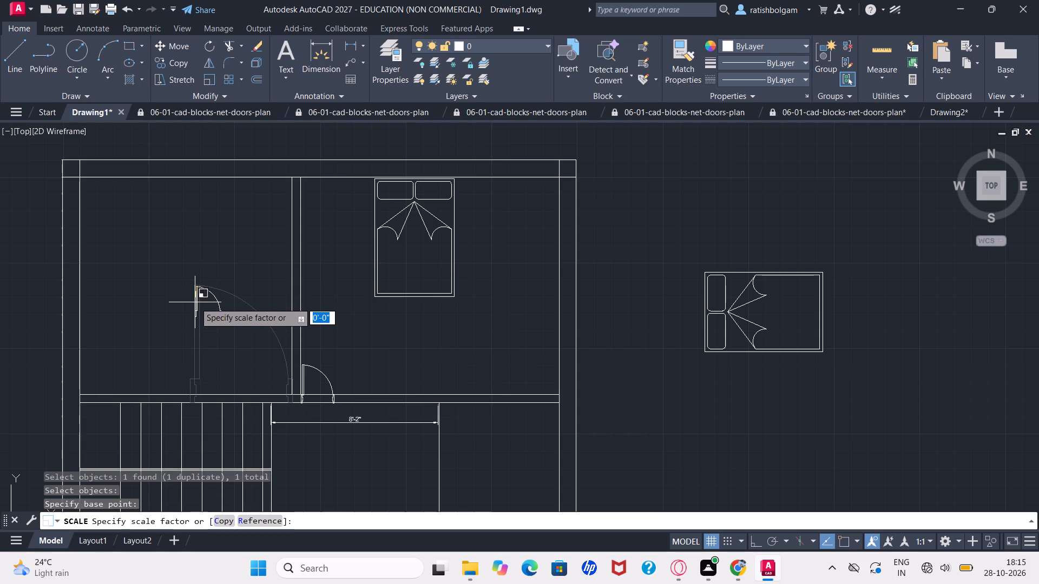
click(195, 307)
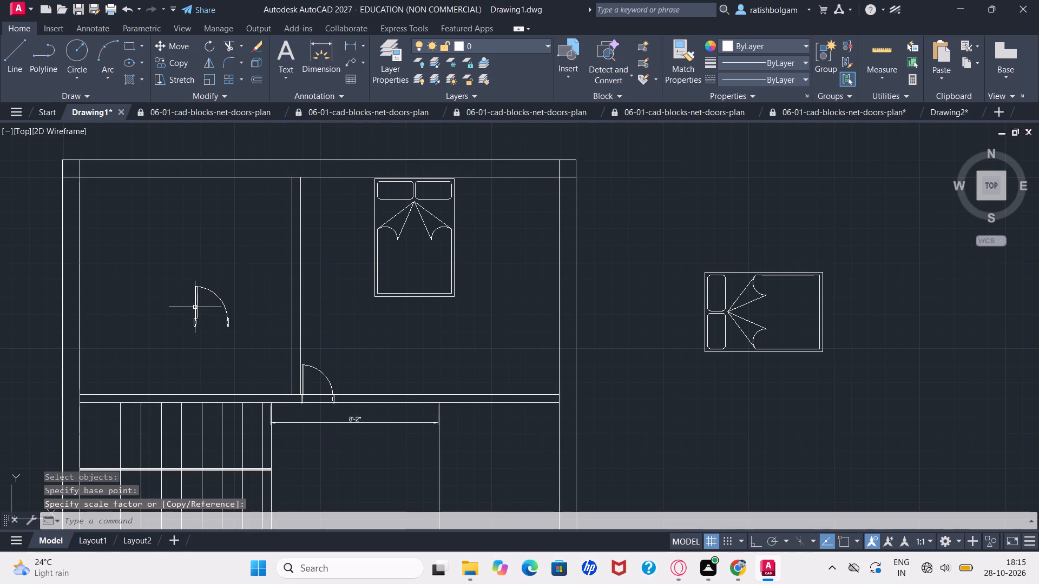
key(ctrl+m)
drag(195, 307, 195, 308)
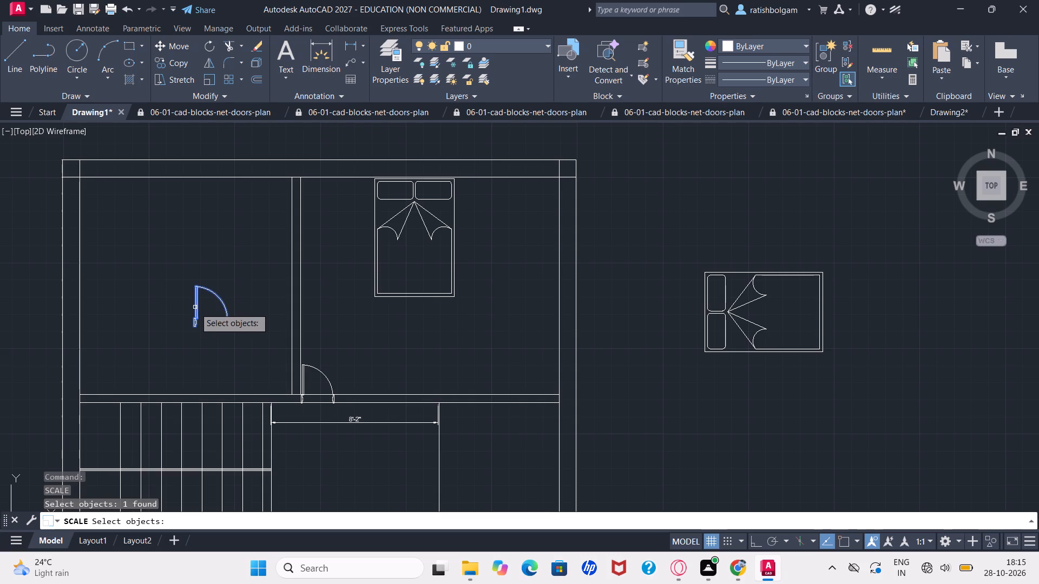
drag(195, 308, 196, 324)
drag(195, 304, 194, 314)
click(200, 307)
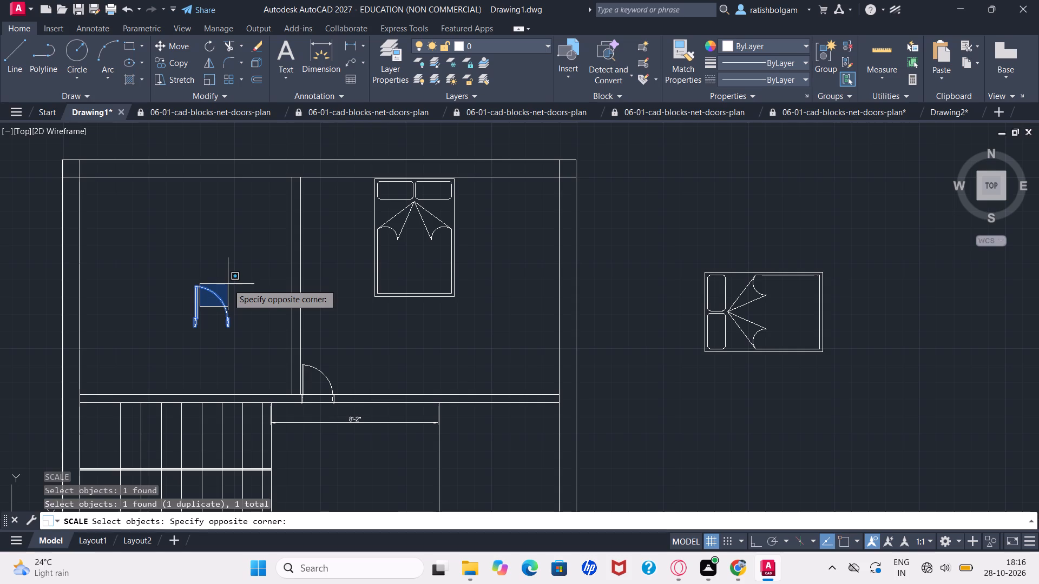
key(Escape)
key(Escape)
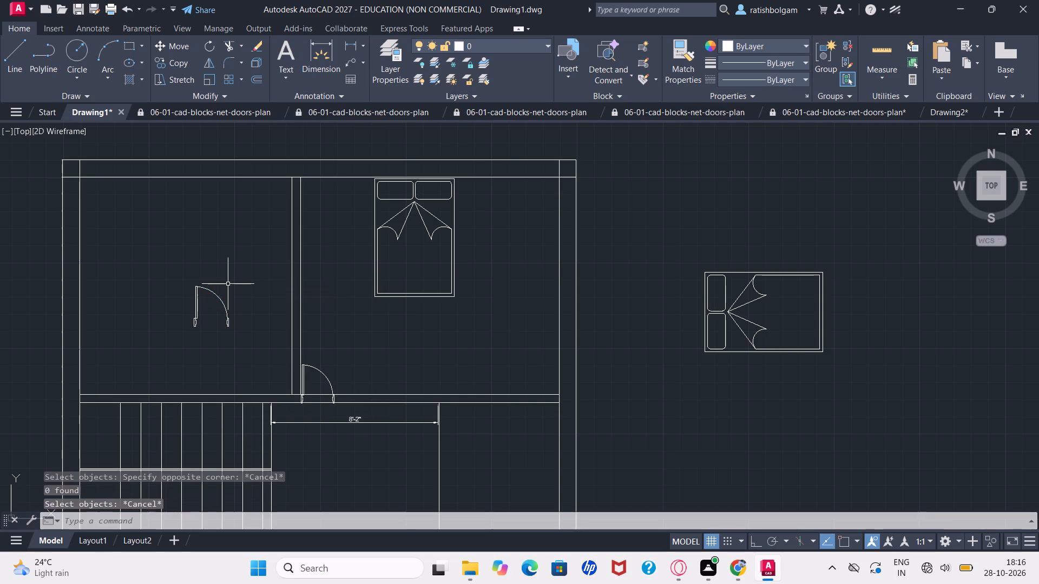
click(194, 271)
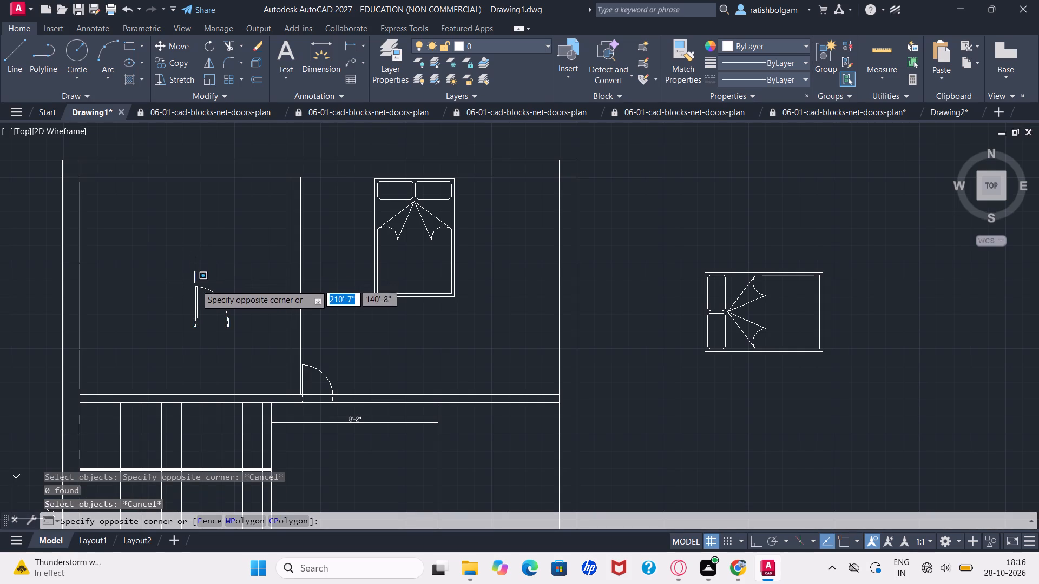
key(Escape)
Select the northwest room's reduced door block and start the Scale command on it.
click(233, 356)
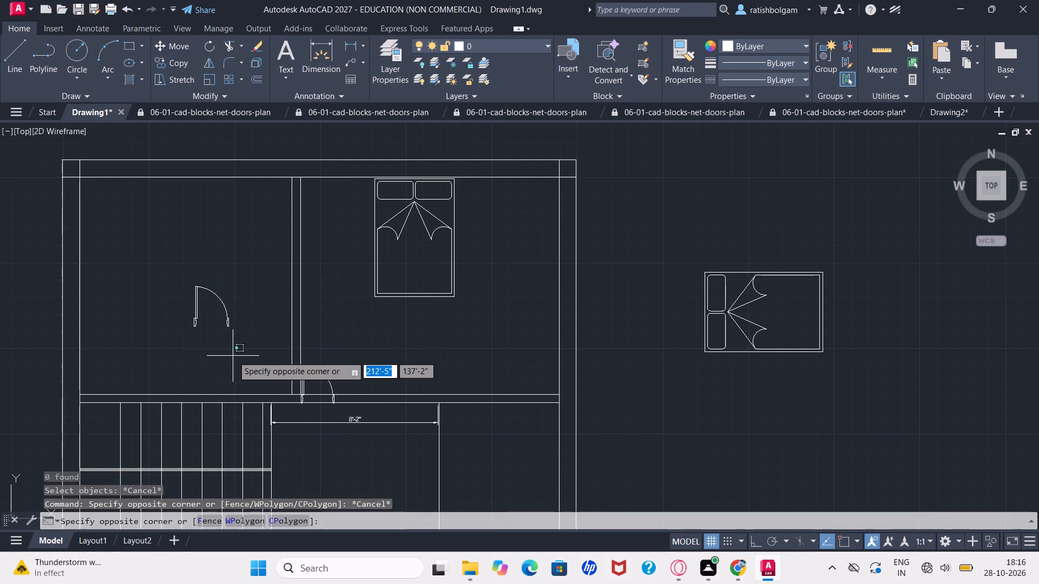
click(183, 269)
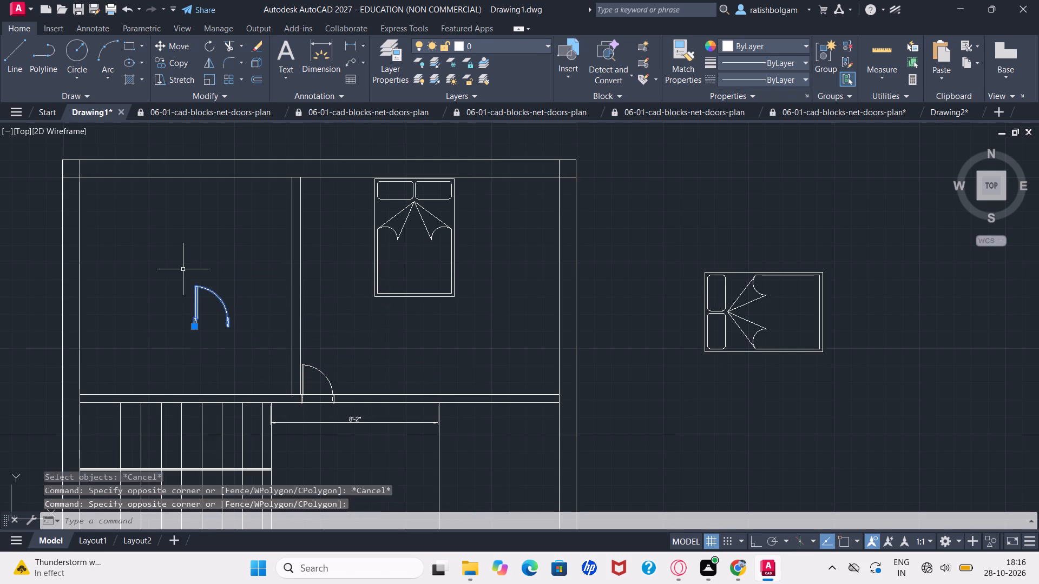
key(ctrl+m)
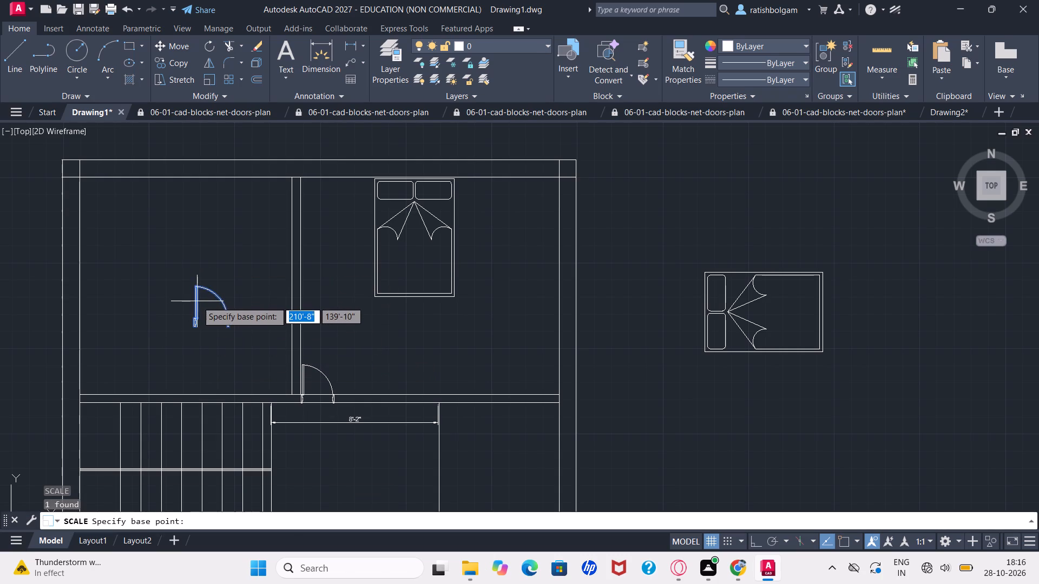
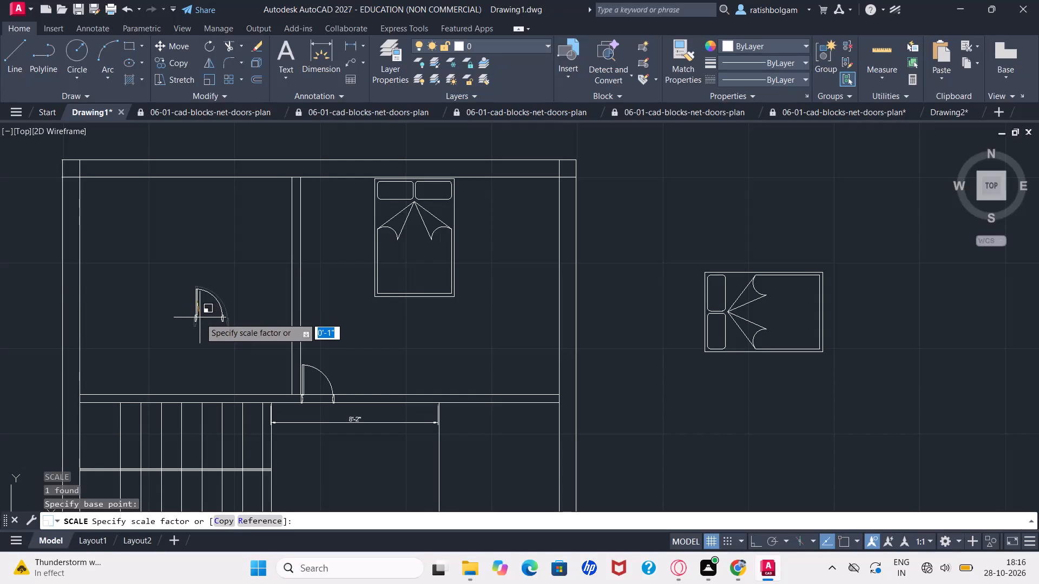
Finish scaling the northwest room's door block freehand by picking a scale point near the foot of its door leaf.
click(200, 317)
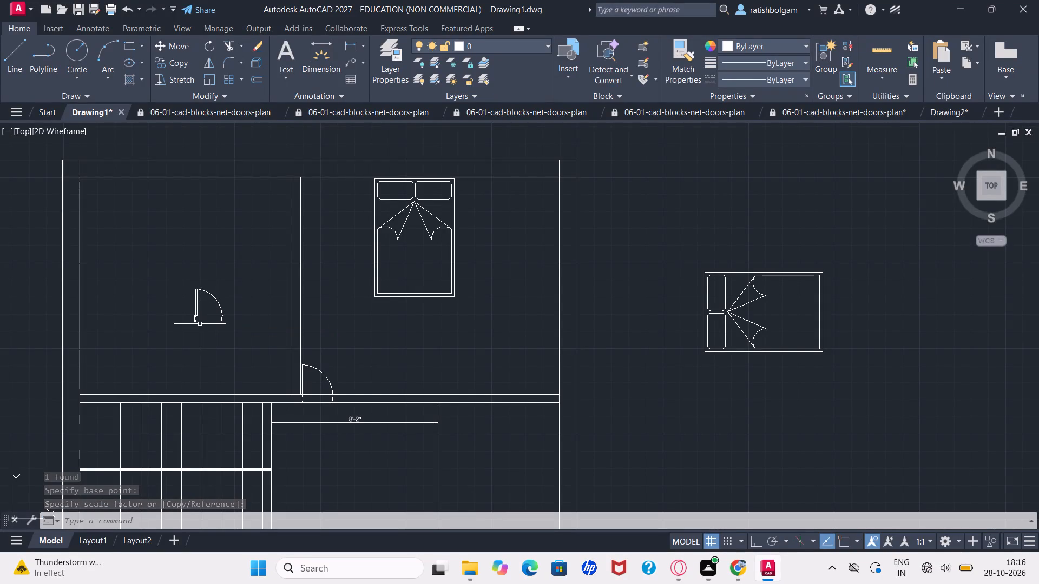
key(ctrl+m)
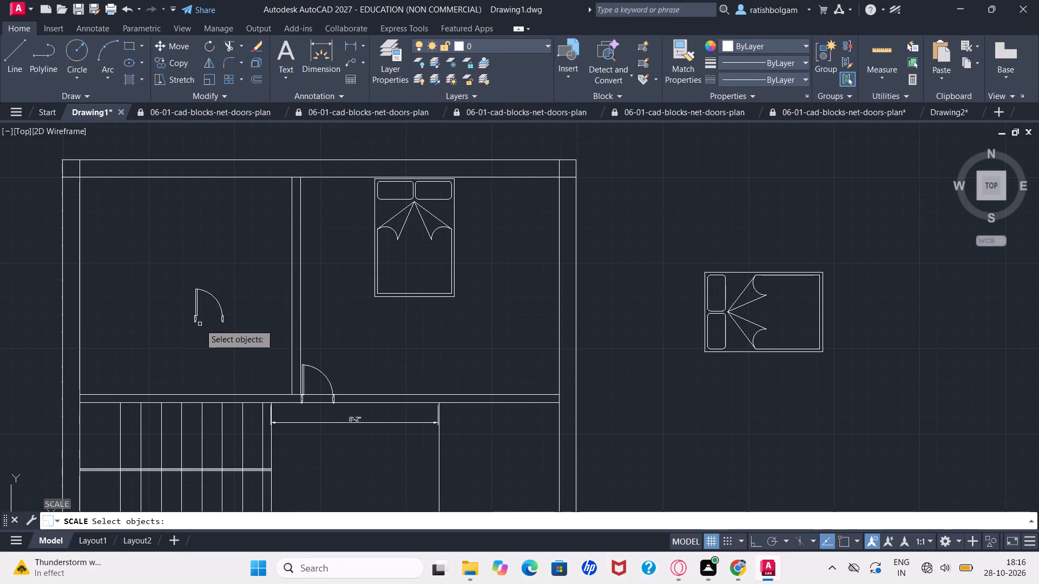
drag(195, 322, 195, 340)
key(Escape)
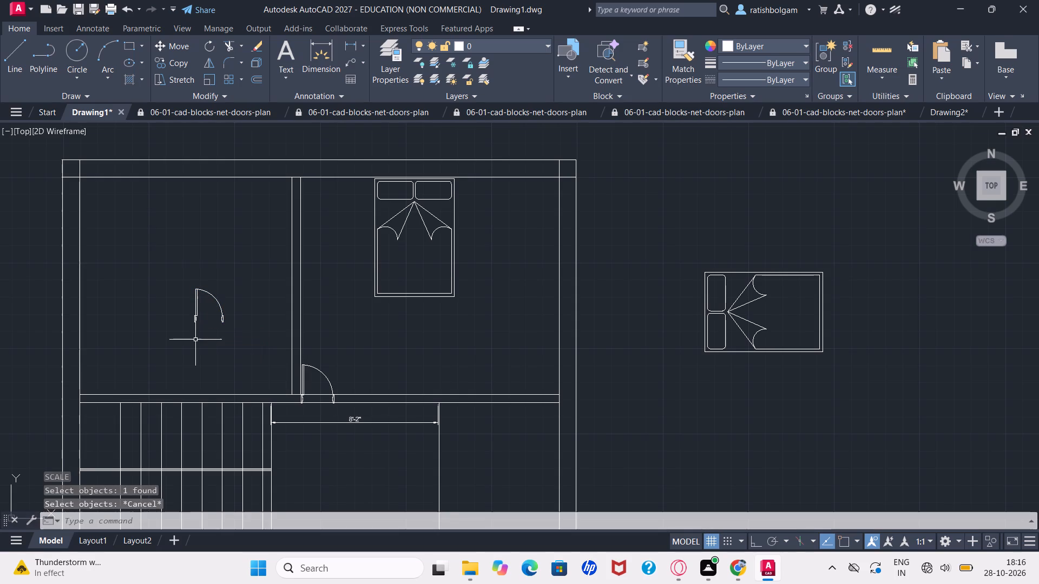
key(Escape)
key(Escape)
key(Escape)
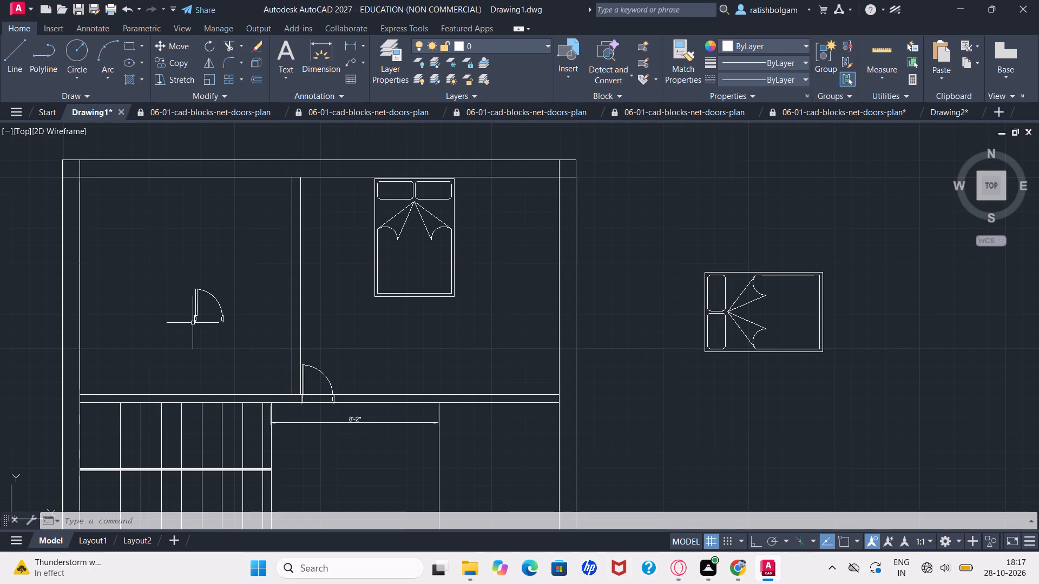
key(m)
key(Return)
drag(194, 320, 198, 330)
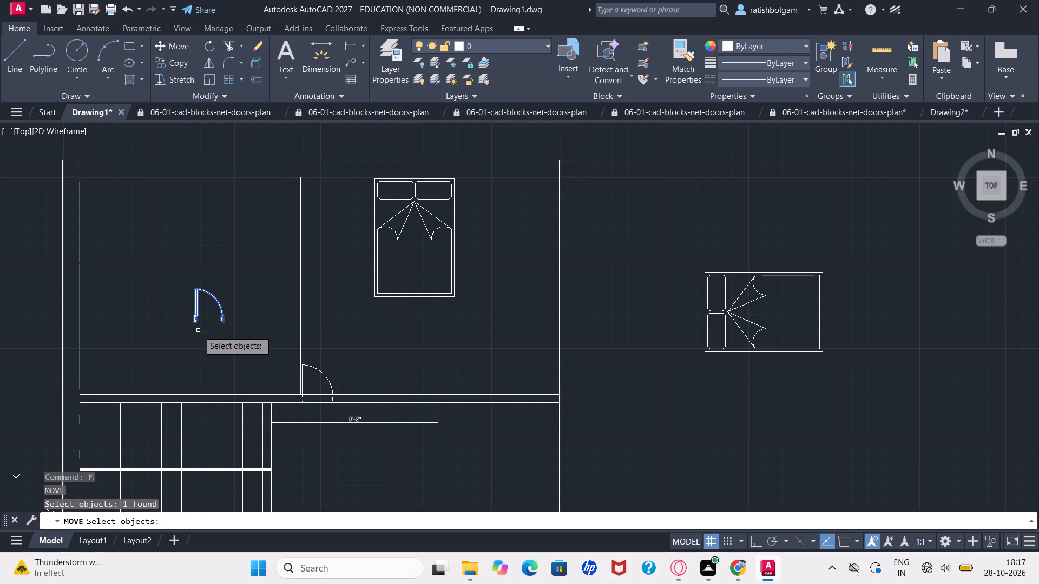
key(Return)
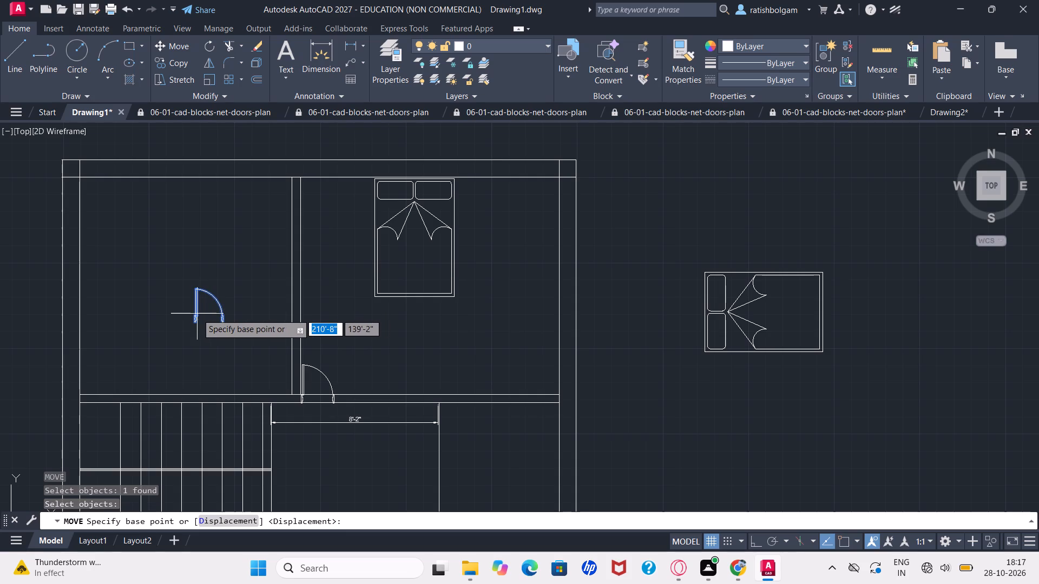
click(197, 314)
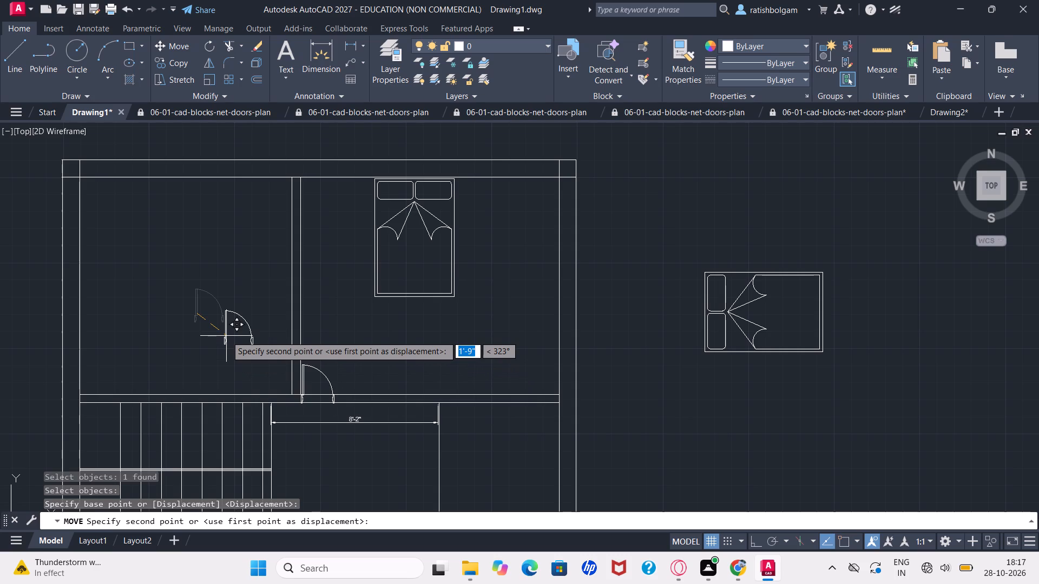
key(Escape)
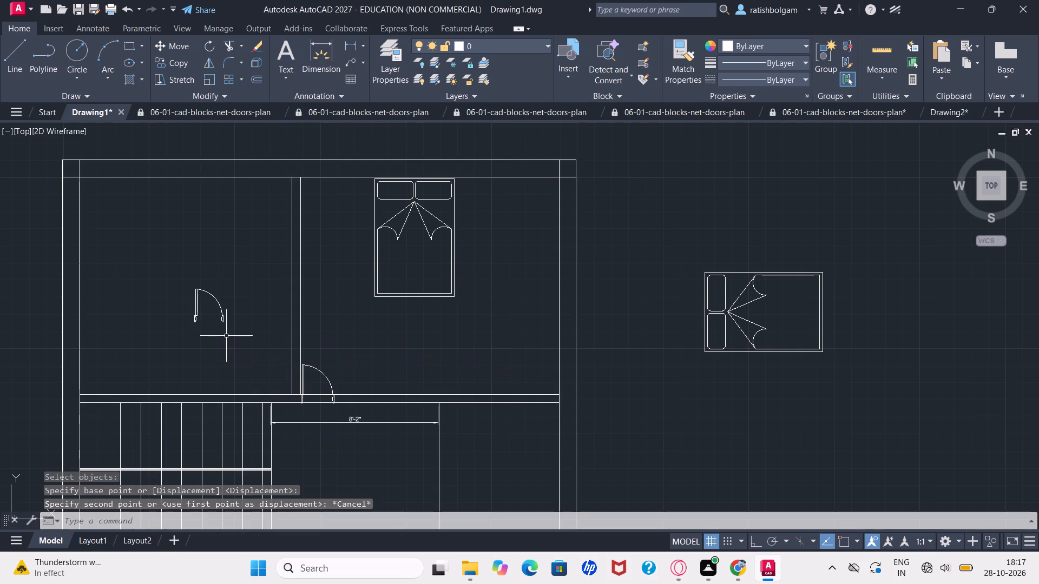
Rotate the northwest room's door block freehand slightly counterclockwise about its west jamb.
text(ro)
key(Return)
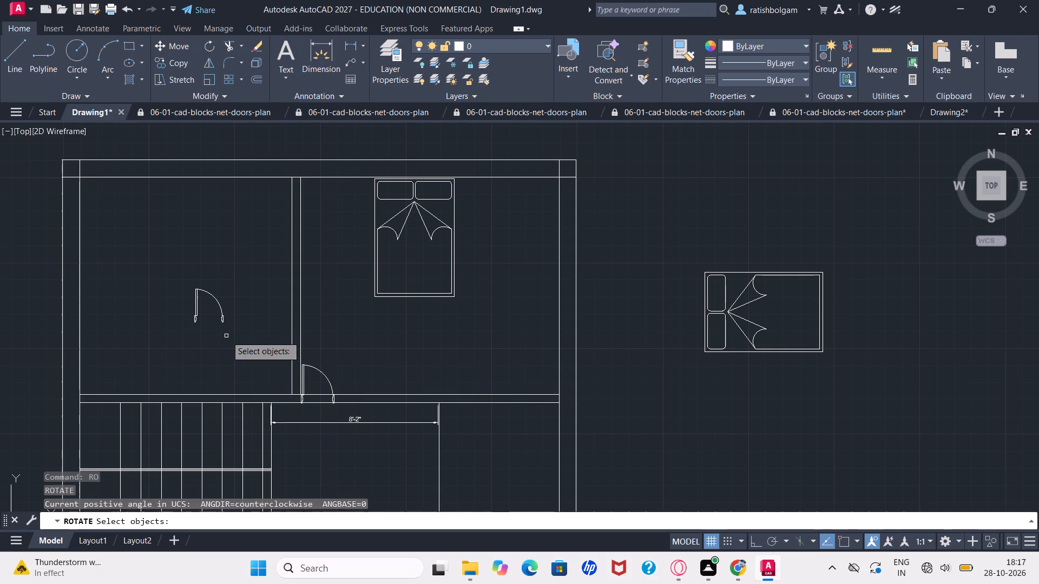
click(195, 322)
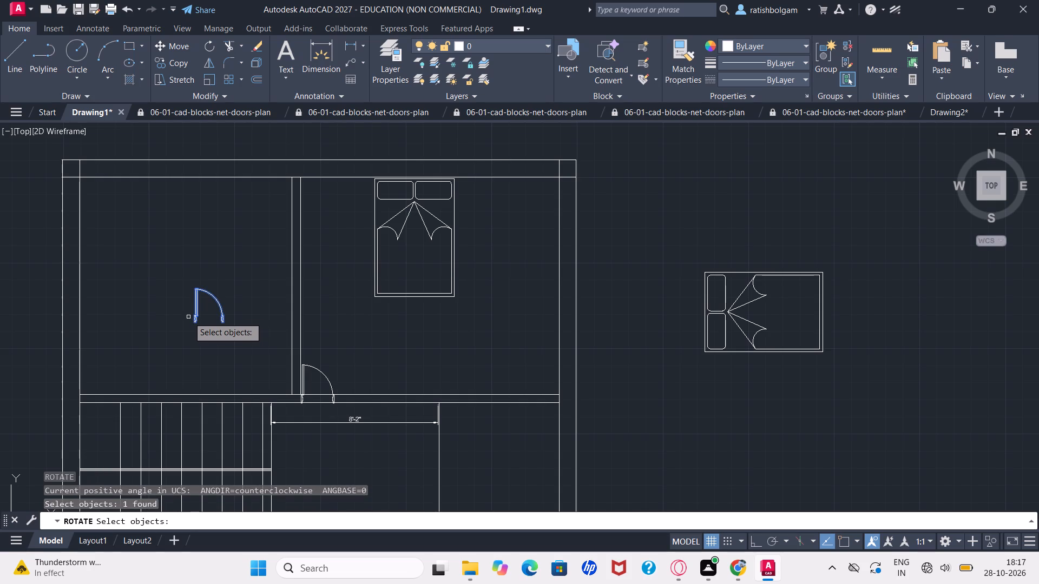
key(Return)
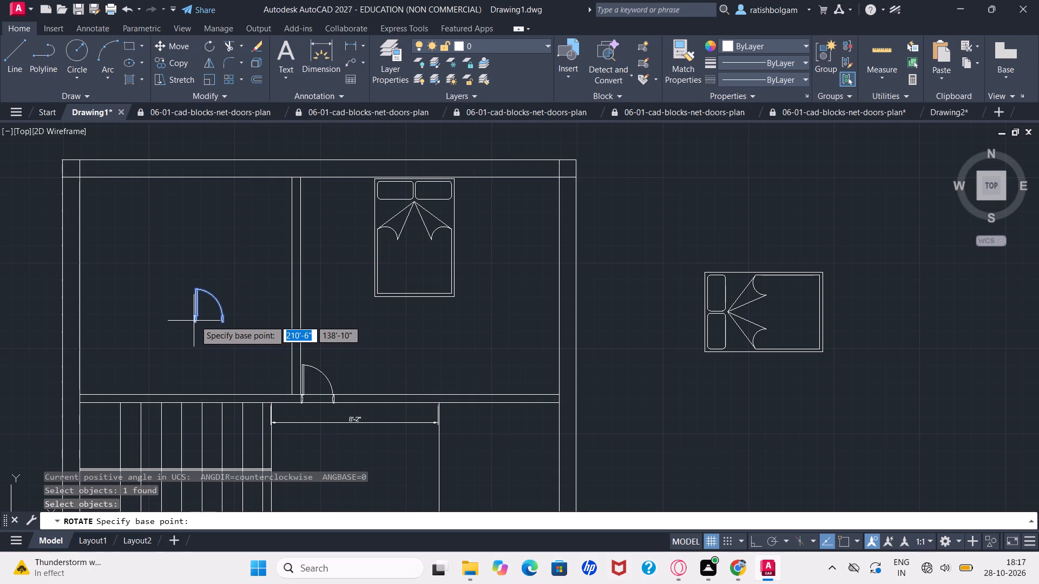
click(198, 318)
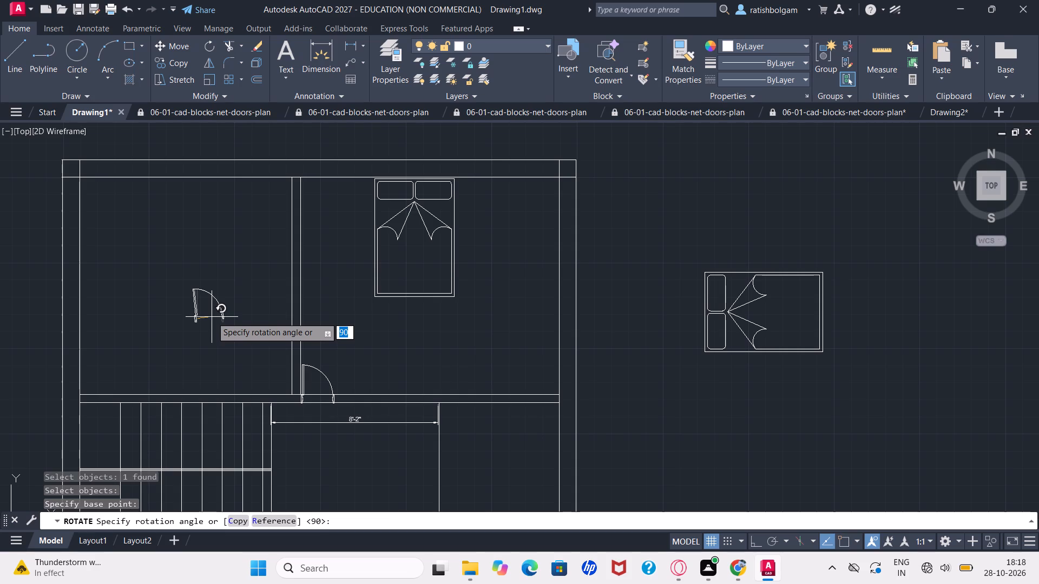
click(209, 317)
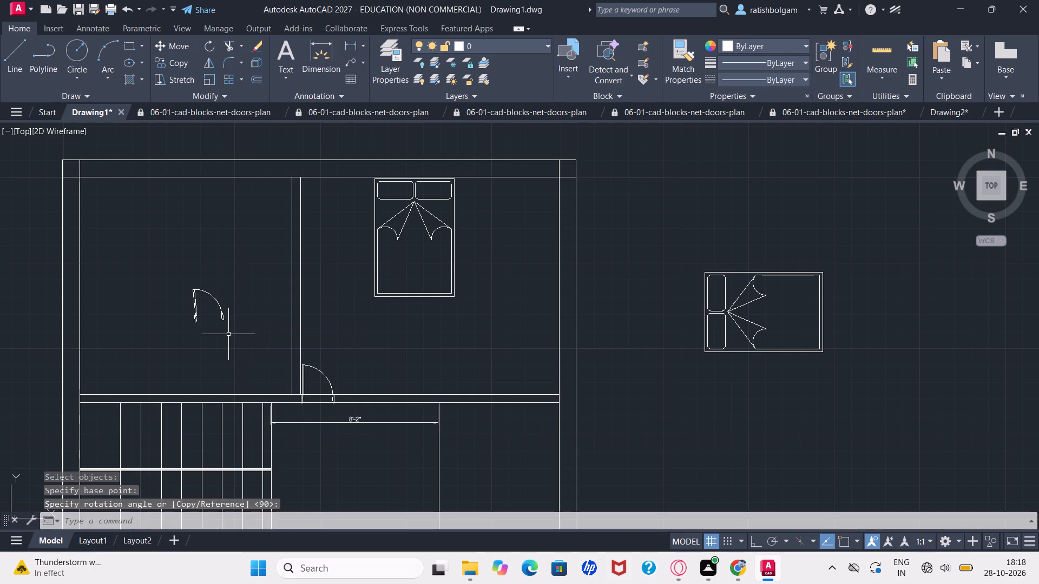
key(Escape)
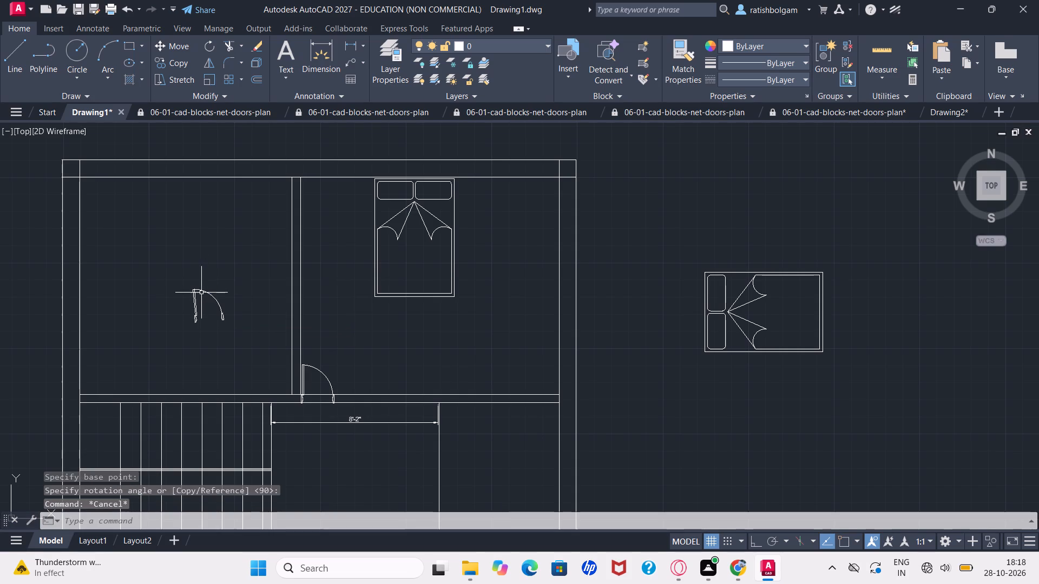
Delete the tilted door block in the northwest room.
click(201, 293)
key(Delete)
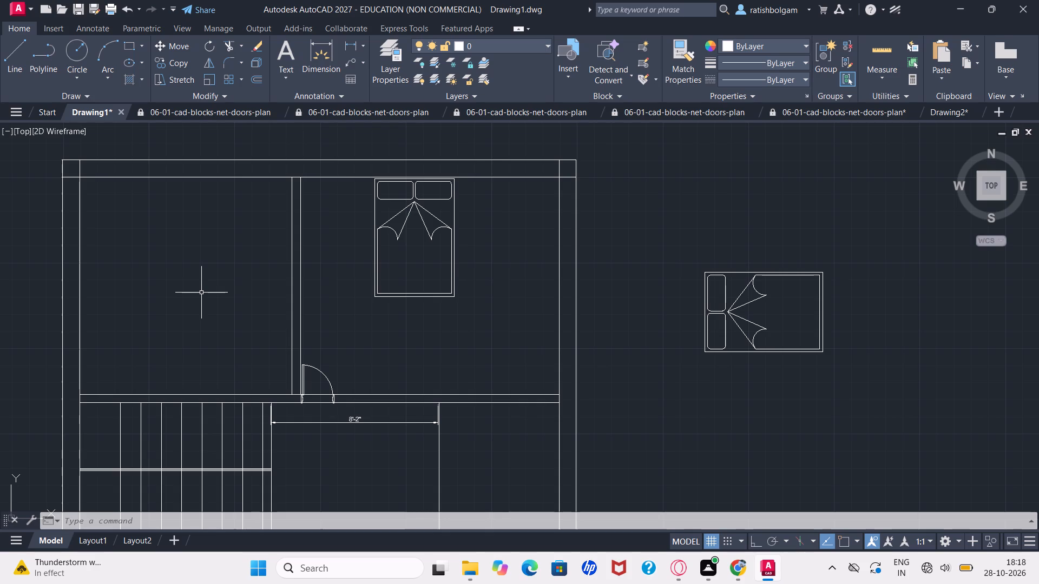
key(Escape)
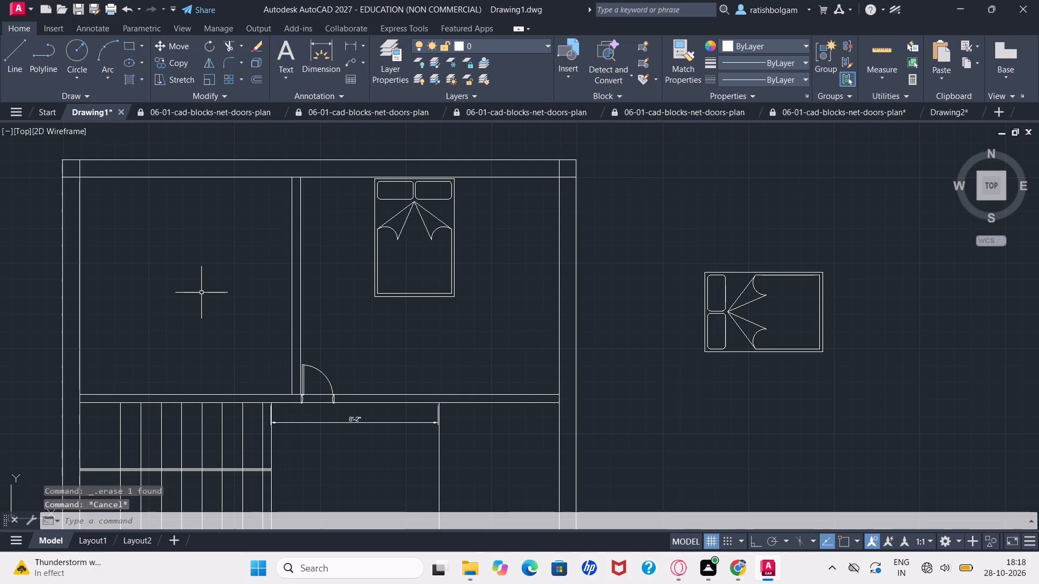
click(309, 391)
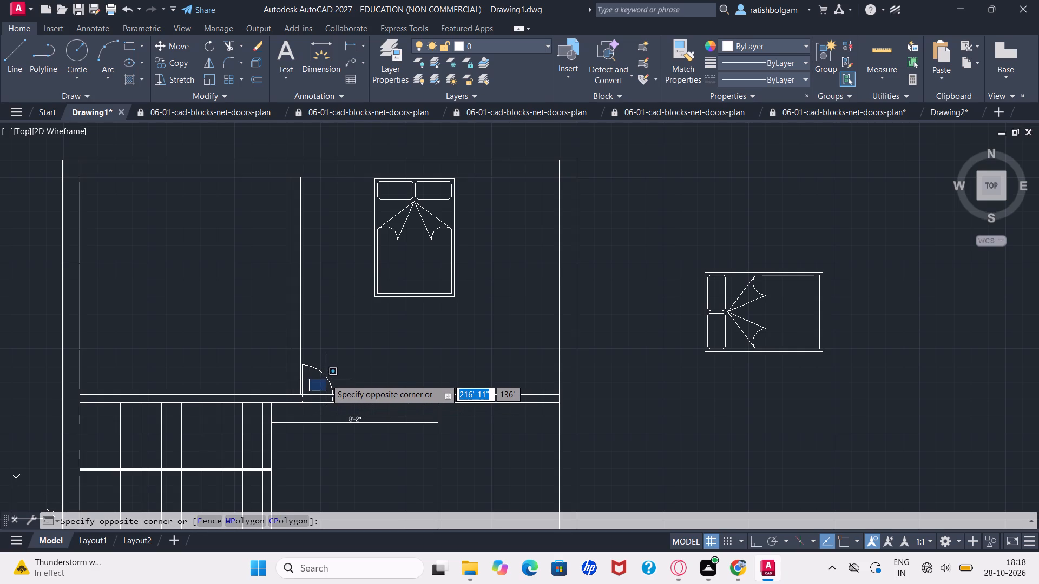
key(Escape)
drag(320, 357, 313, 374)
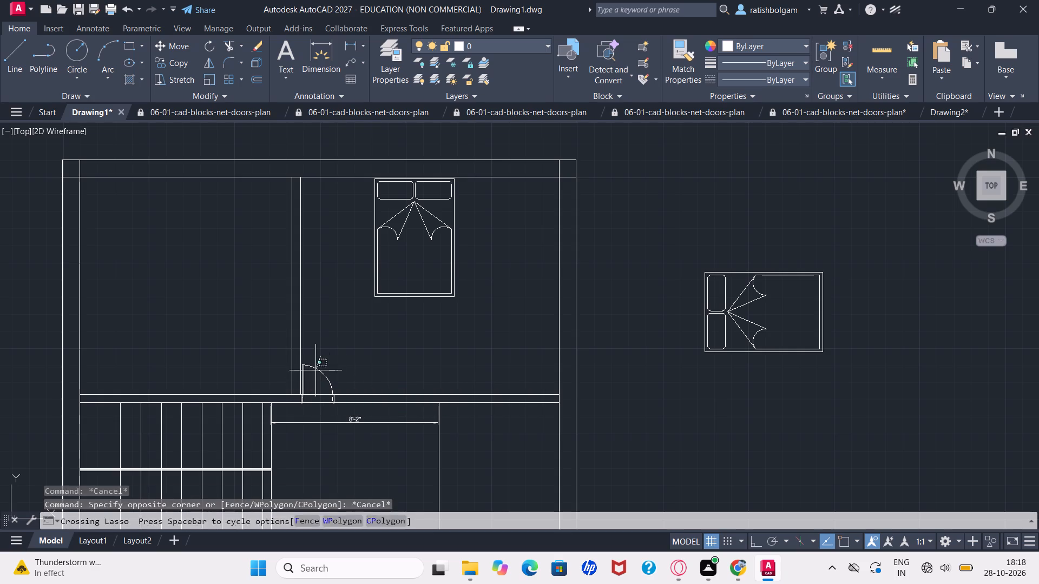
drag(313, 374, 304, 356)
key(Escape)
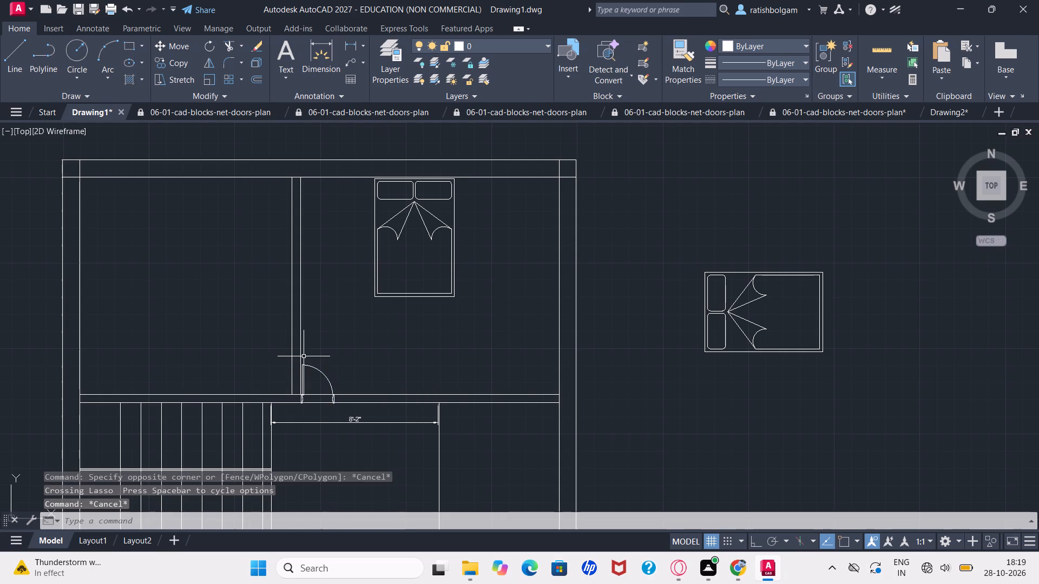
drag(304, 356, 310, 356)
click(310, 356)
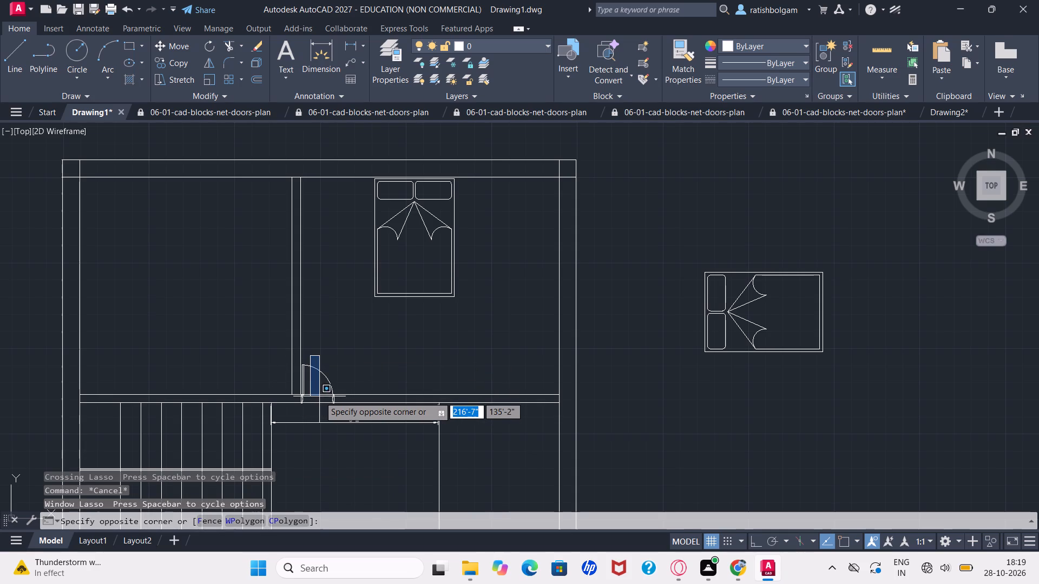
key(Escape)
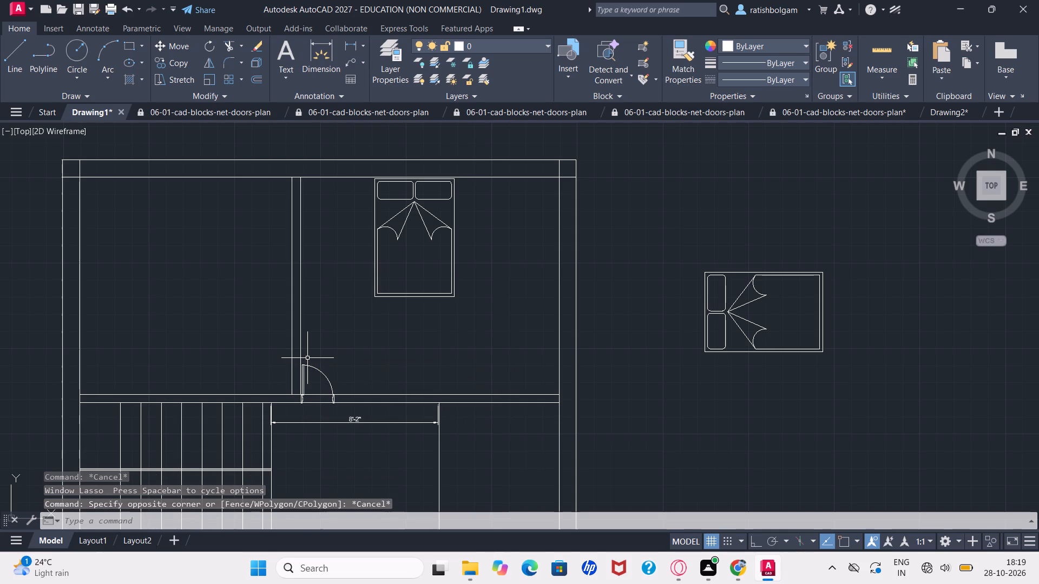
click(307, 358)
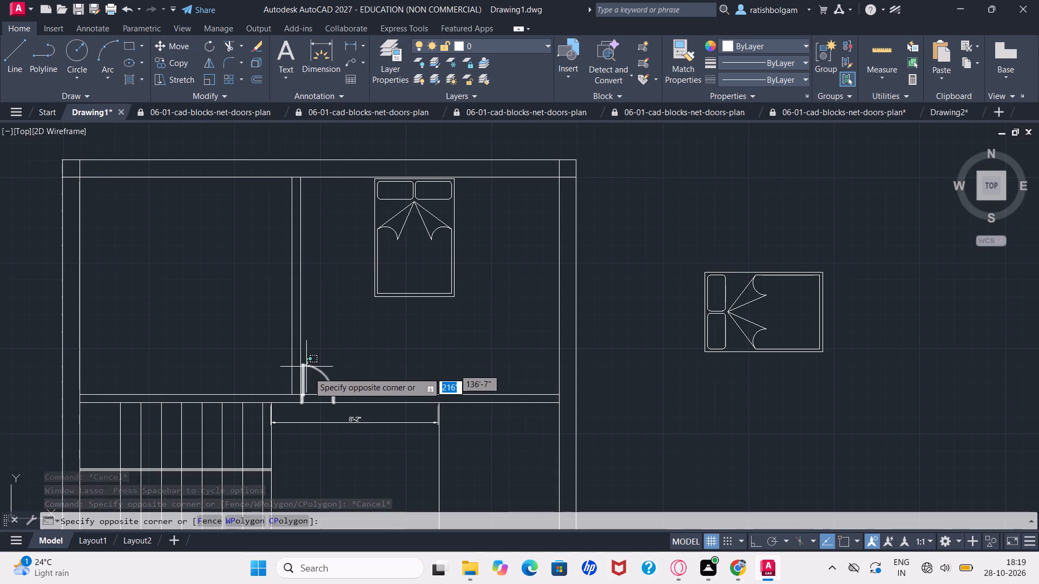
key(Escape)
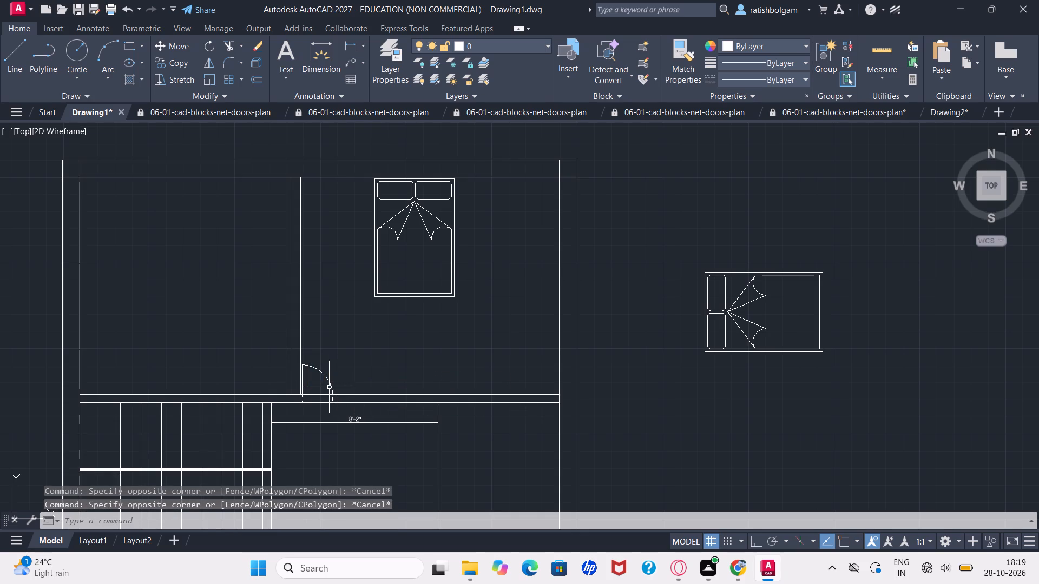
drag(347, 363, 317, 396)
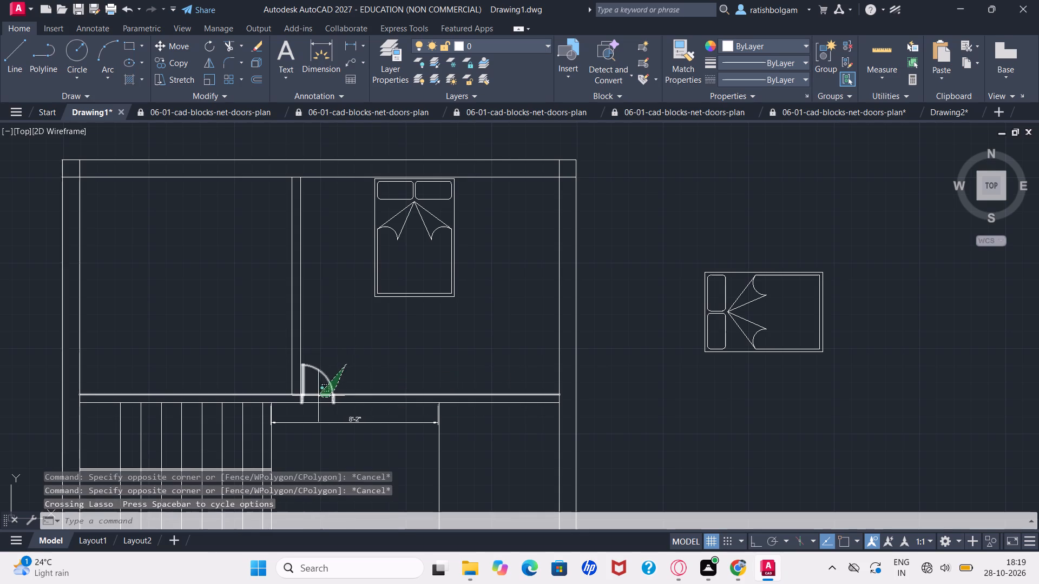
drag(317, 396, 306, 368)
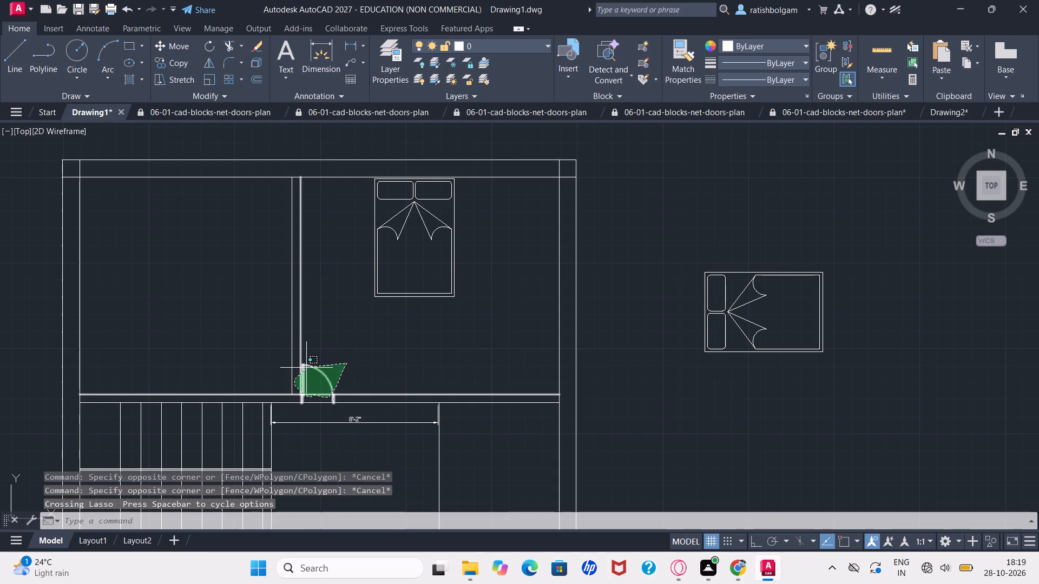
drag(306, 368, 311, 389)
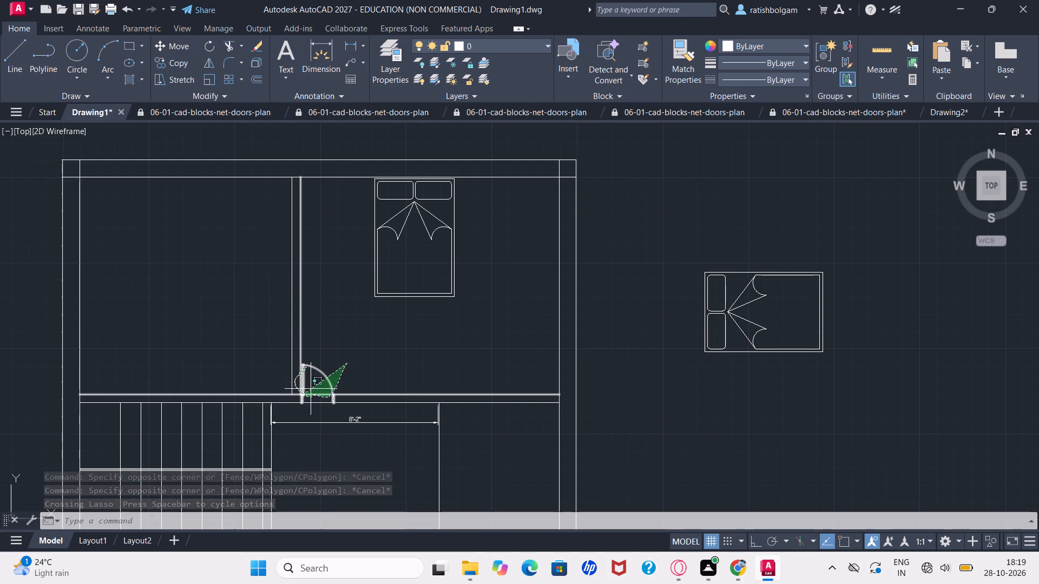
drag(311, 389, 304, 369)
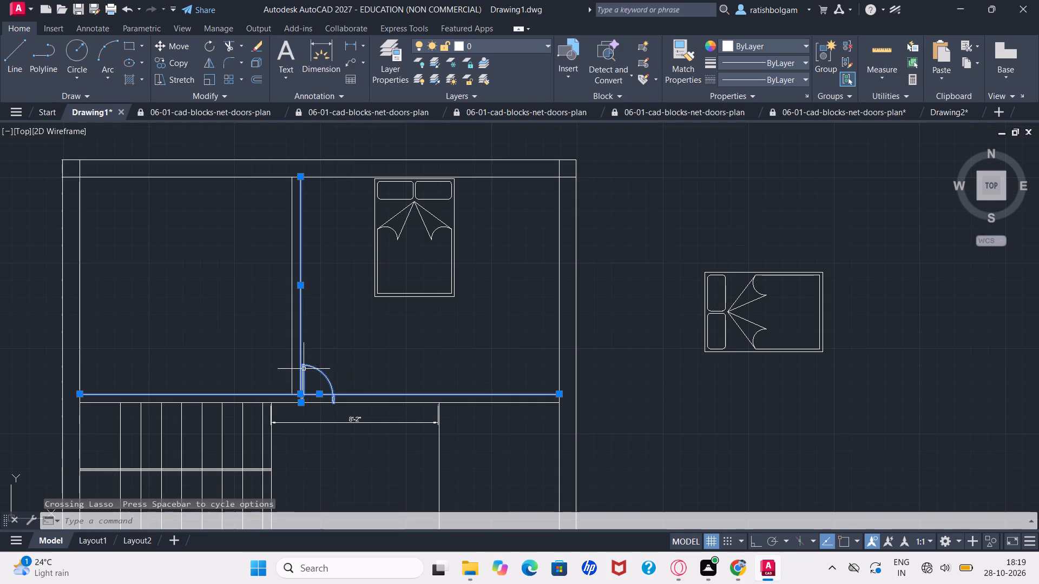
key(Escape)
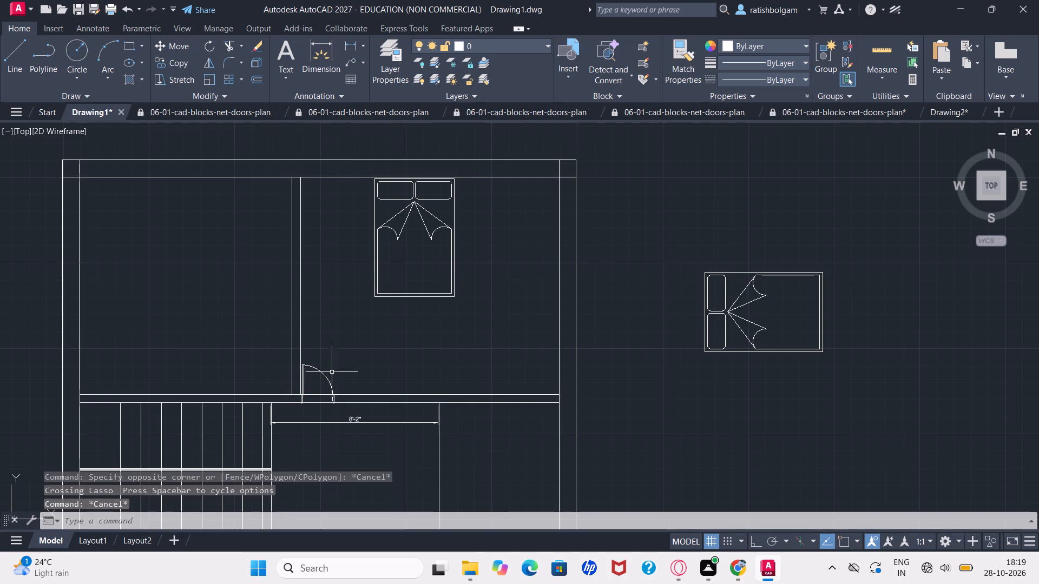
Copy the northeast room's door block from beside the vertical partition and paste it into the middle of the northwest room.
click(341, 387)
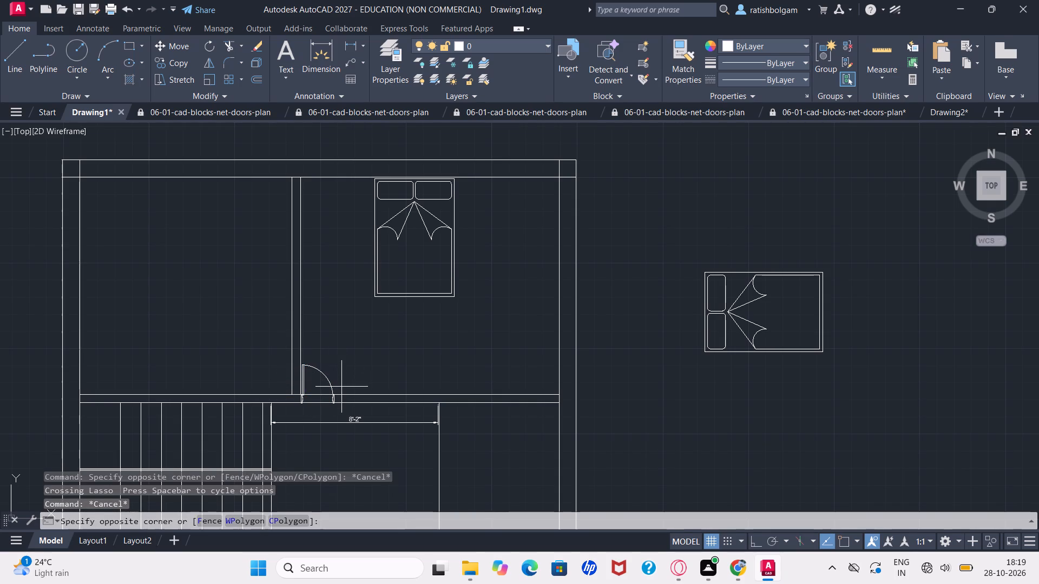
click(304, 368)
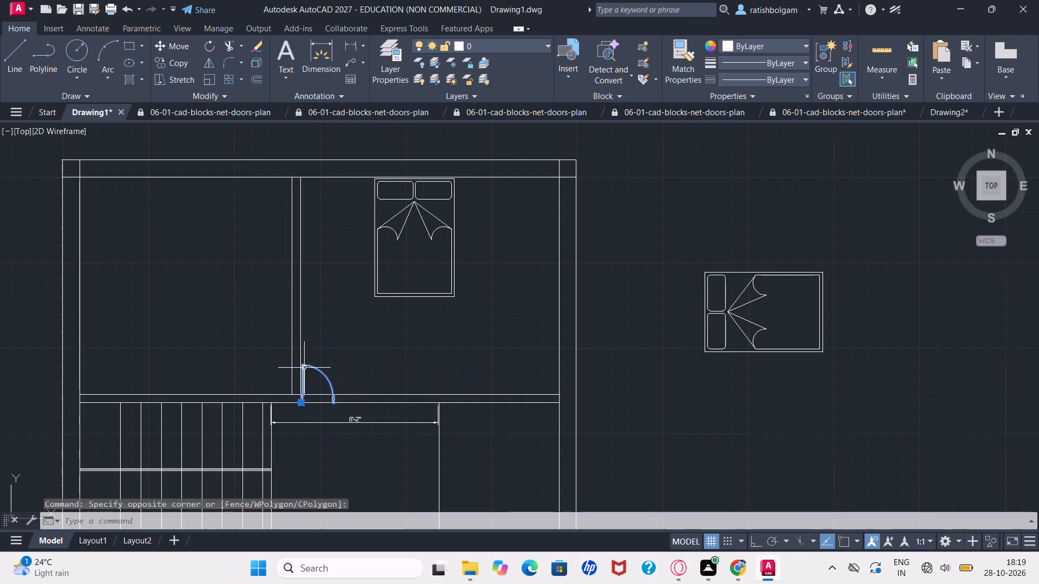
key(ctrl+c)
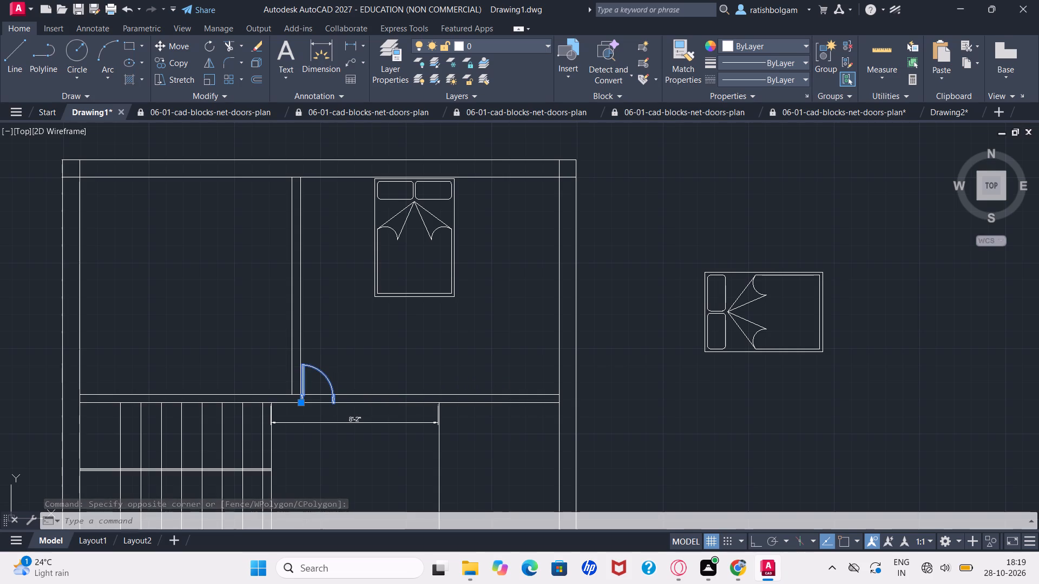
key(ctrl+v)
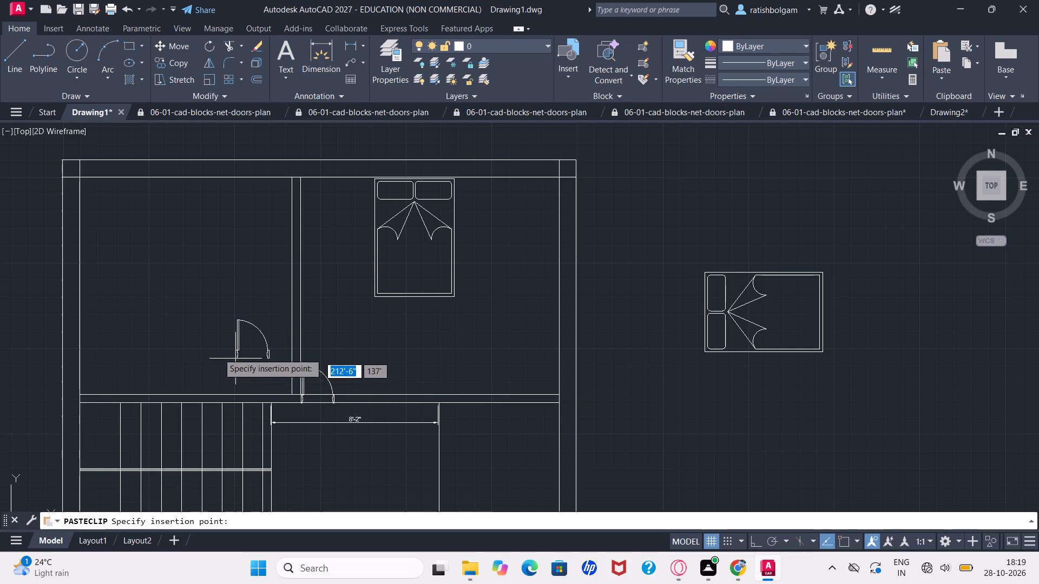
click(202, 323)
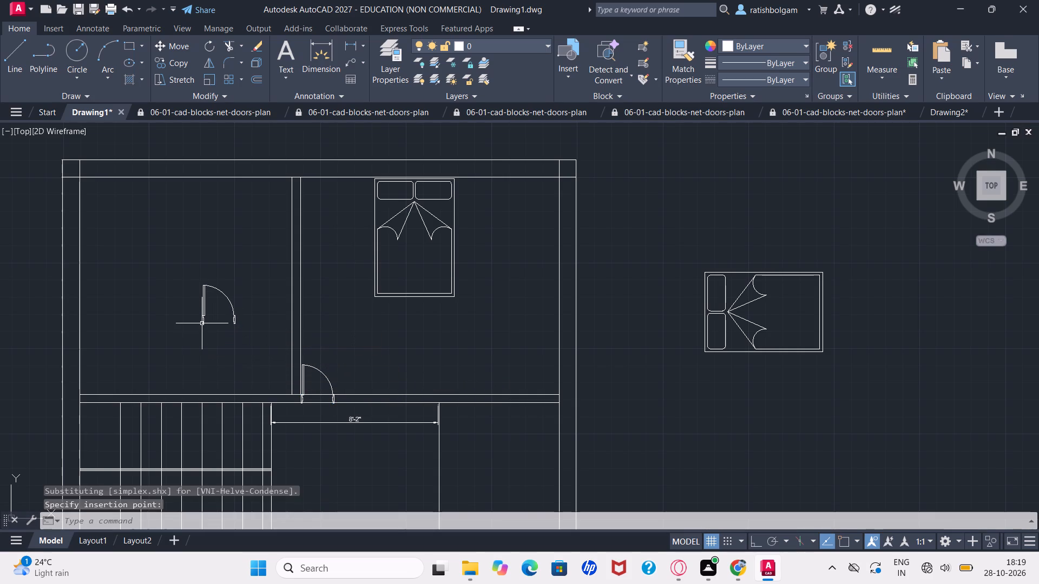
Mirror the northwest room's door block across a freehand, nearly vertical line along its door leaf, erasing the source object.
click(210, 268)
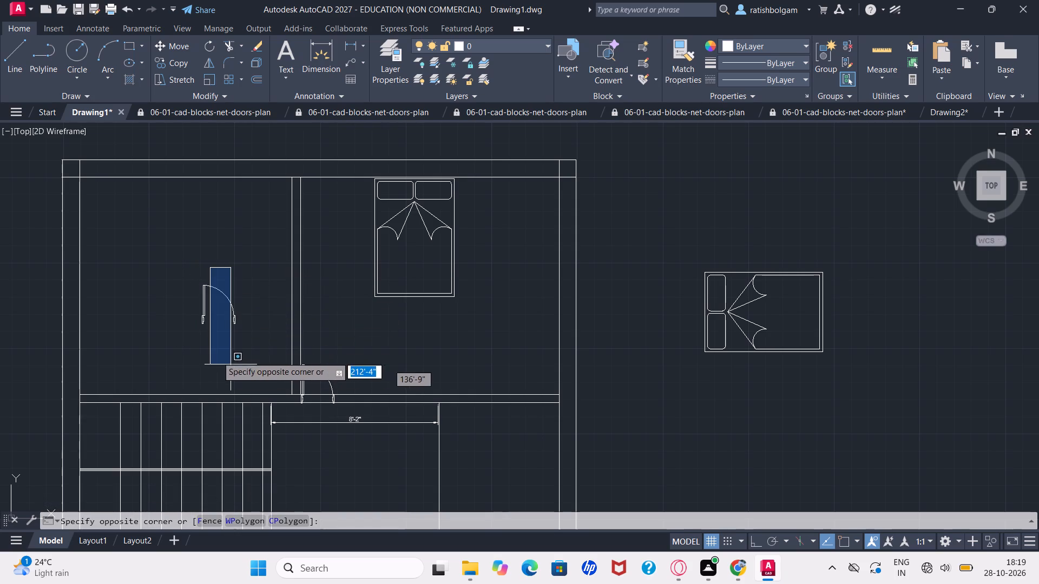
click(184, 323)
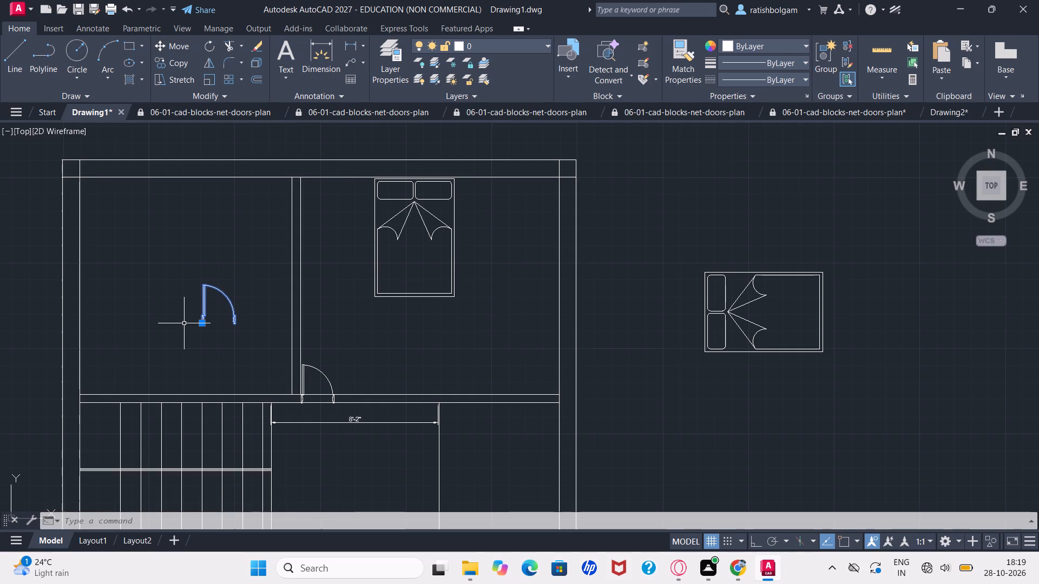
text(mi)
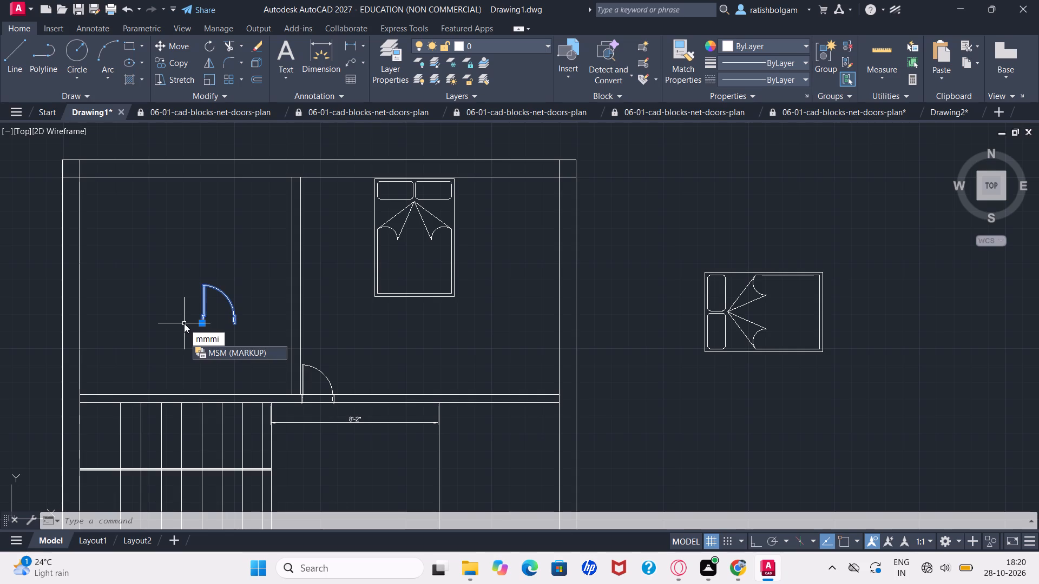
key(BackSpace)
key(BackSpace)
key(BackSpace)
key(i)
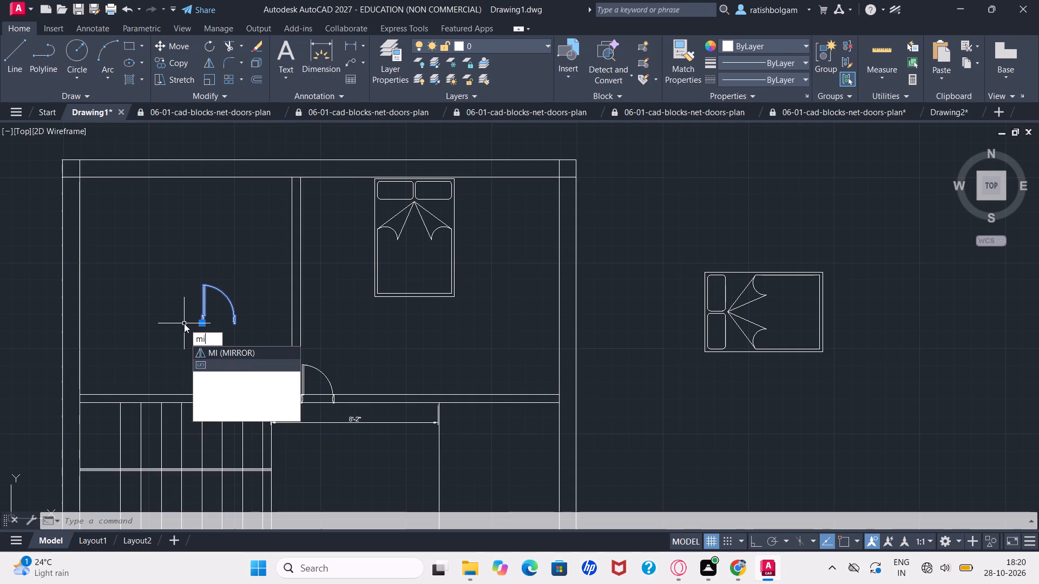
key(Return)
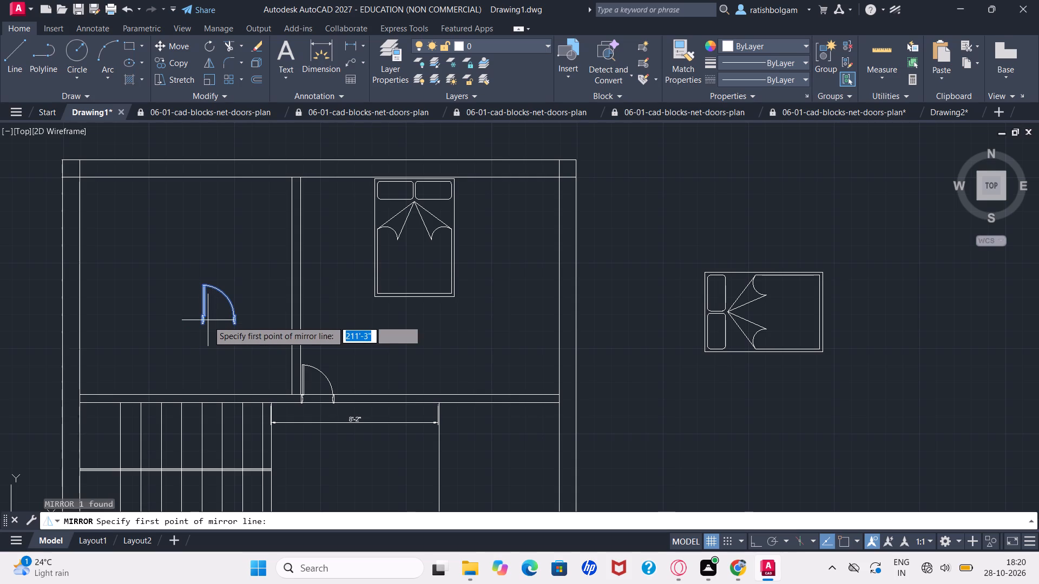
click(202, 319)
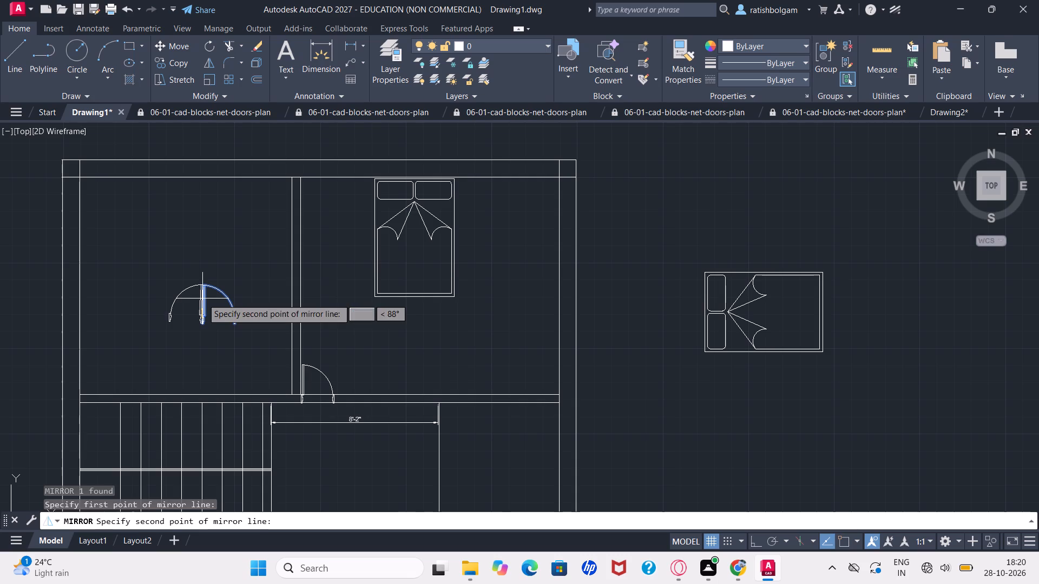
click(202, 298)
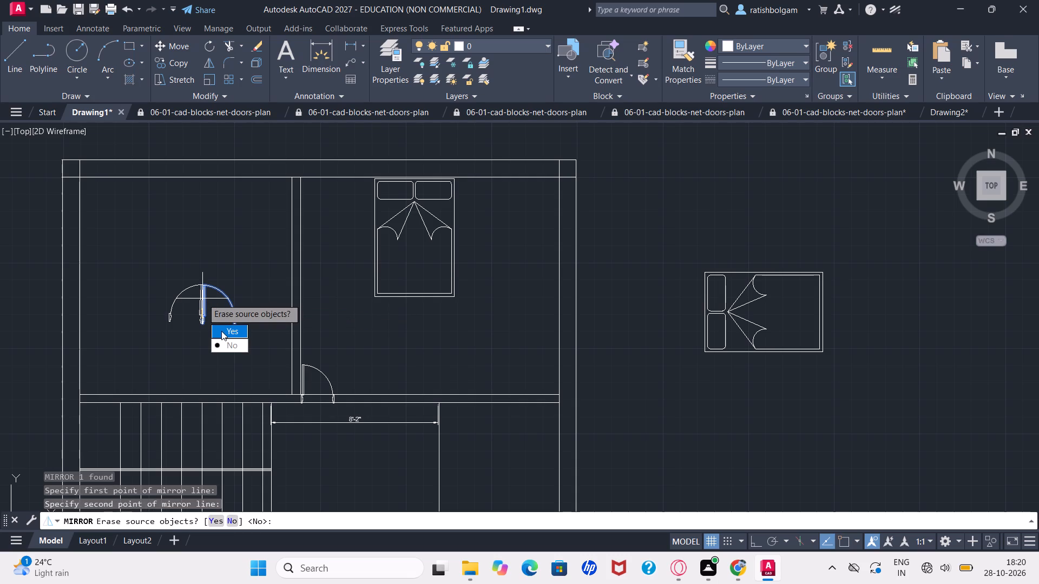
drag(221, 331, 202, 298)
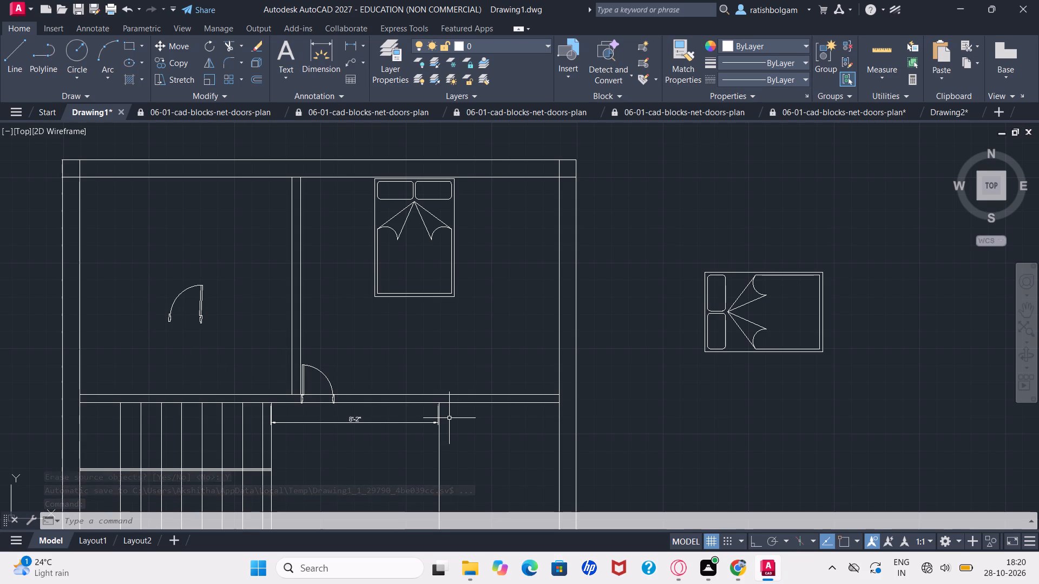
Turn on Ortho mode.
click(749, 542)
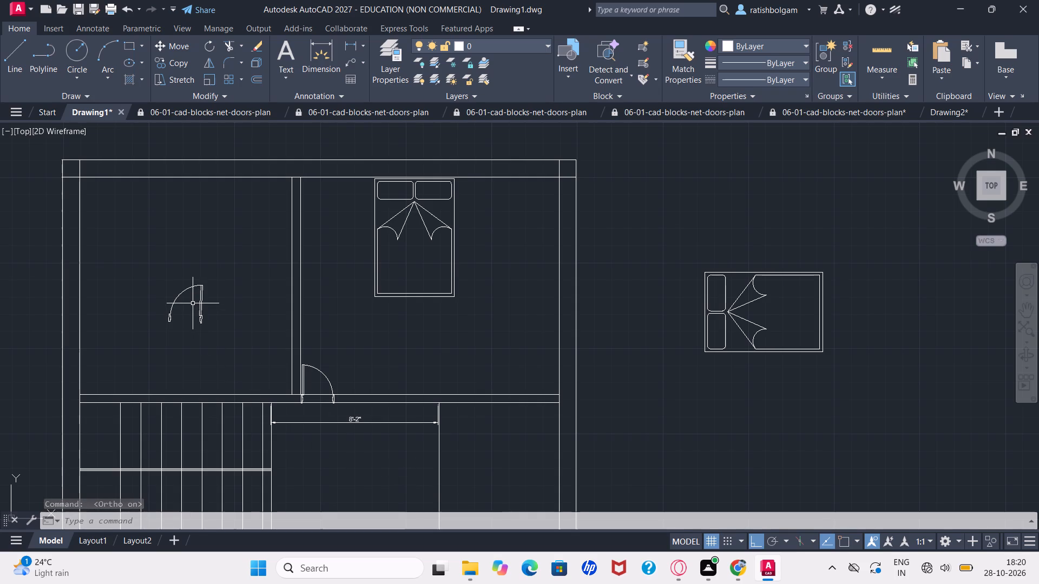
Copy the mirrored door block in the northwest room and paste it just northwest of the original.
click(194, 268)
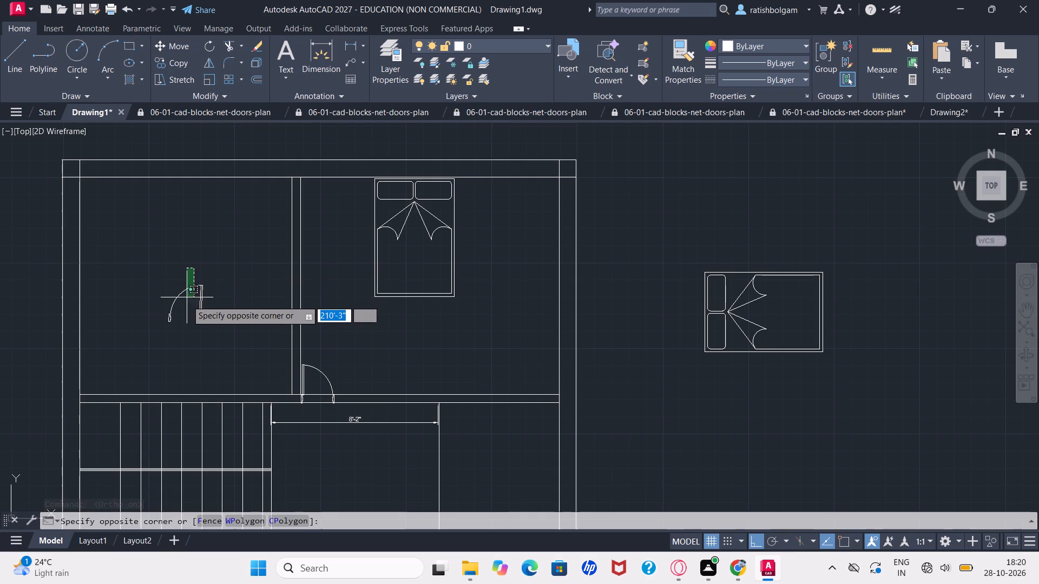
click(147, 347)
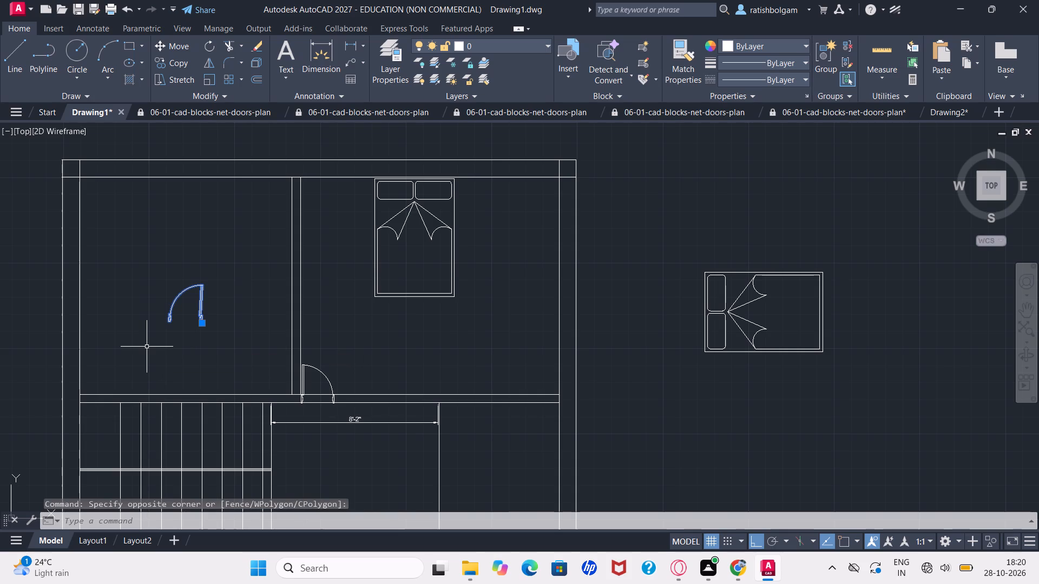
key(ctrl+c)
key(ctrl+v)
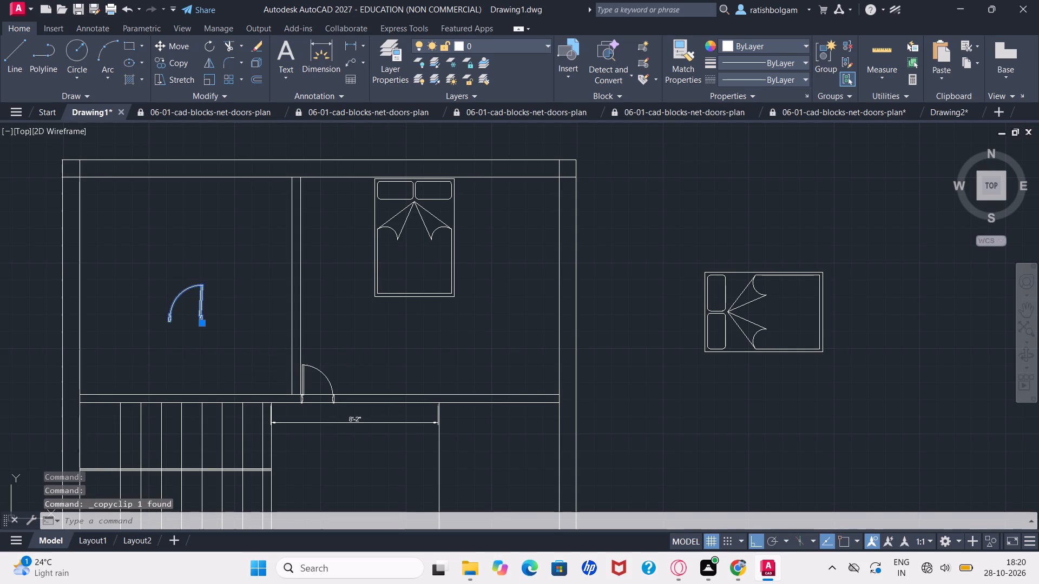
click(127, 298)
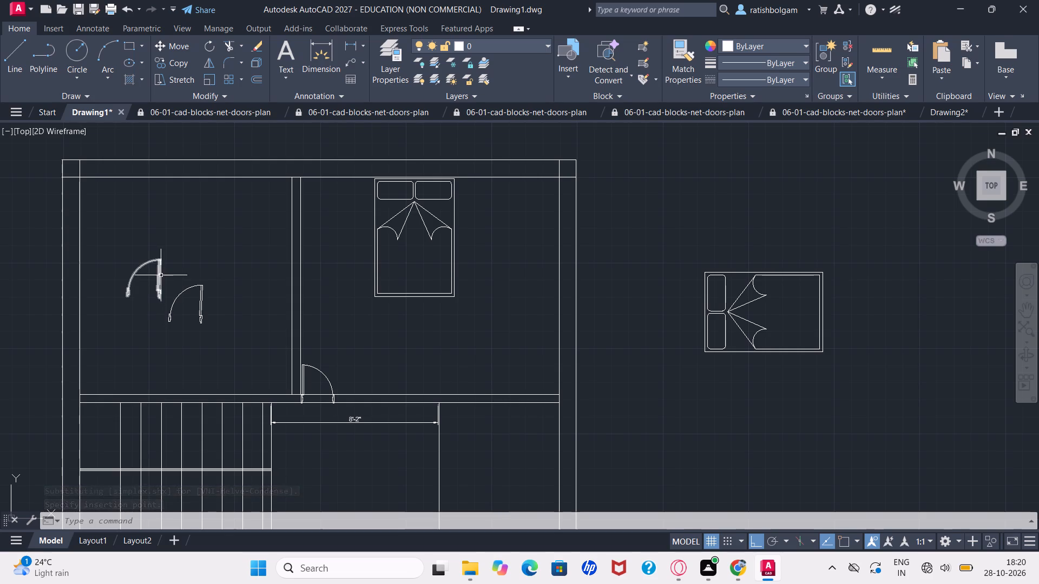
Delete both mirrored door blocks in the northwest room.
click(156, 275)
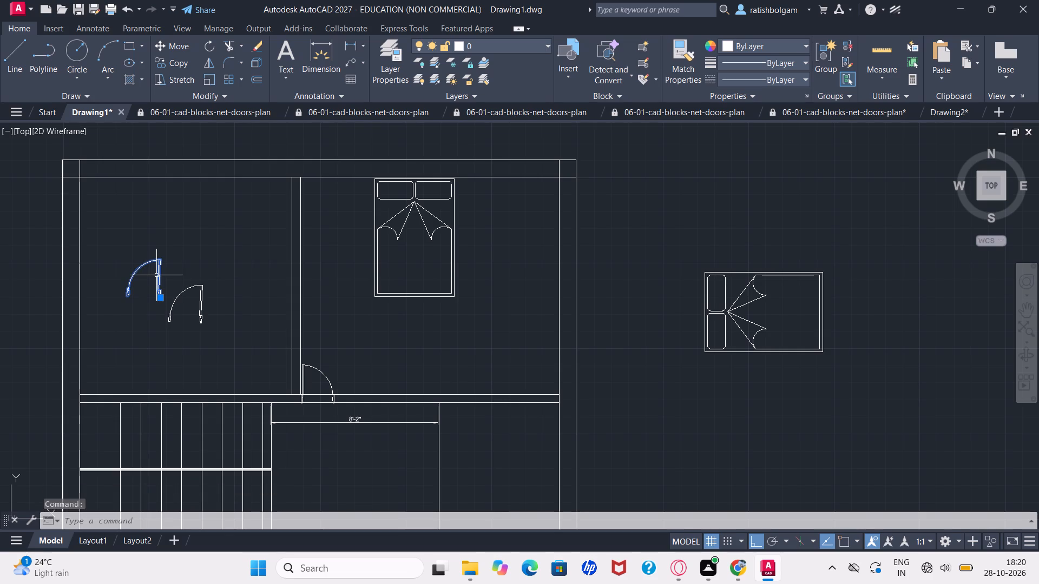
key(Delete)
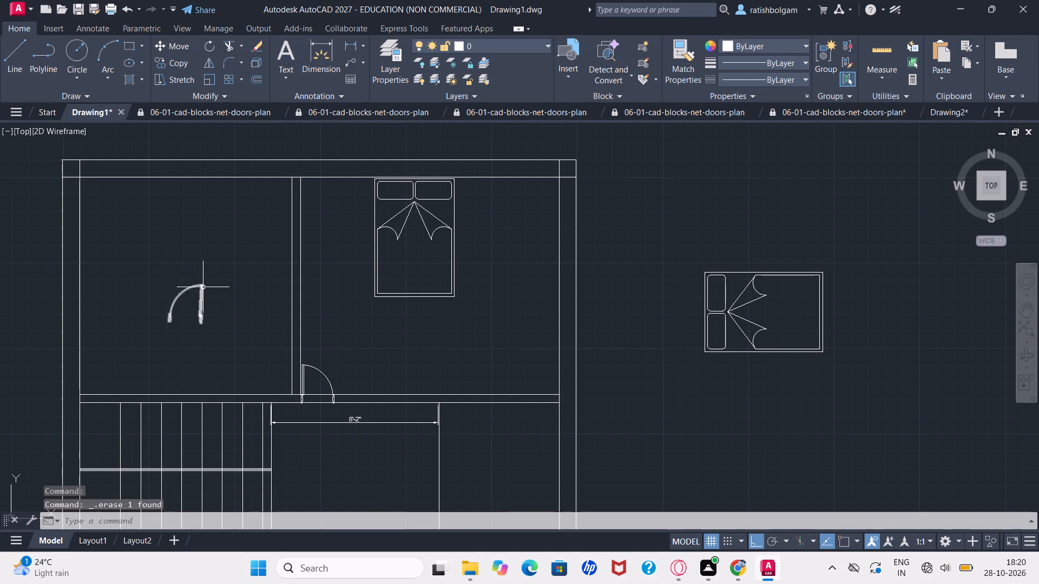
click(203, 288)
key(Delete)
Copy the northeast room's door block from beside the vertical partition and paste it into the middle of the northwest room.
click(341, 388)
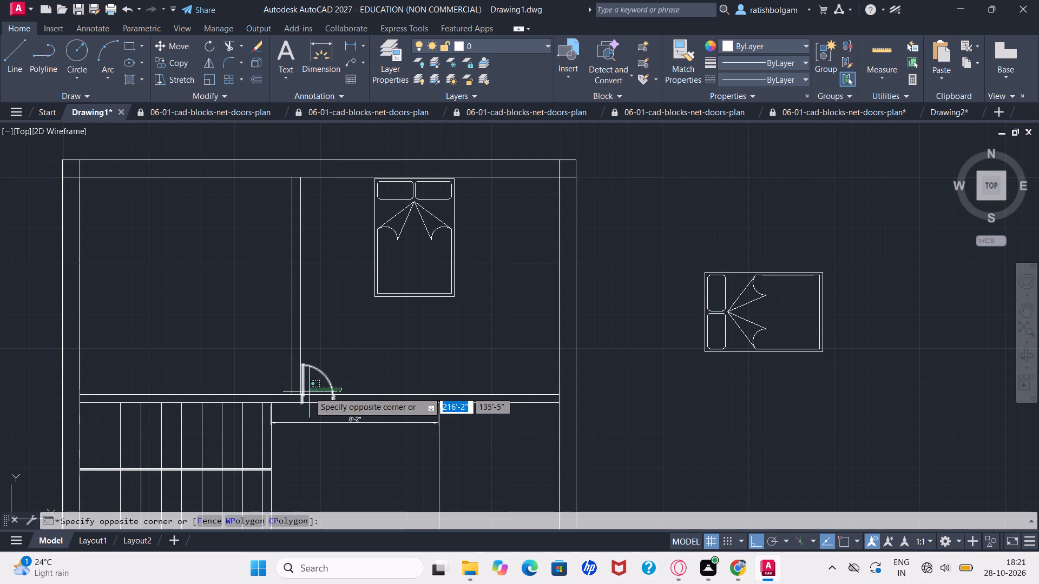
click(303, 367)
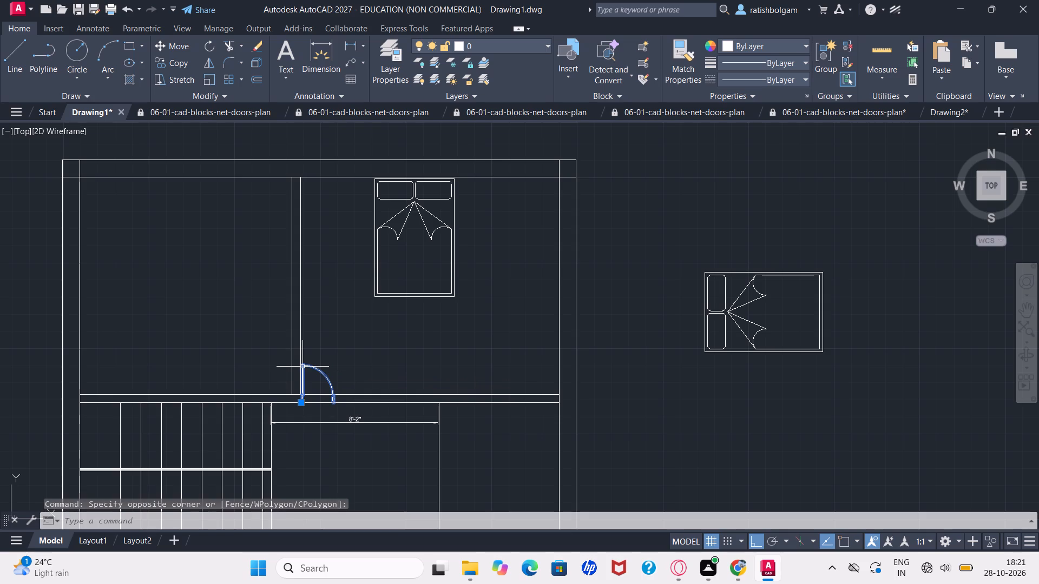
key(ctrl+c)
key(ctrl+v)
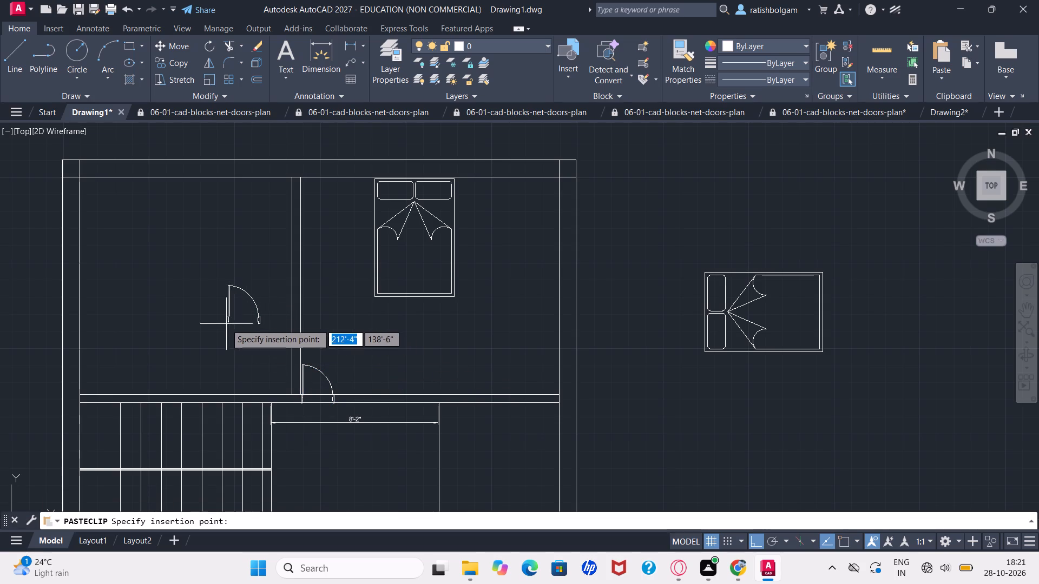
click(220, 320)
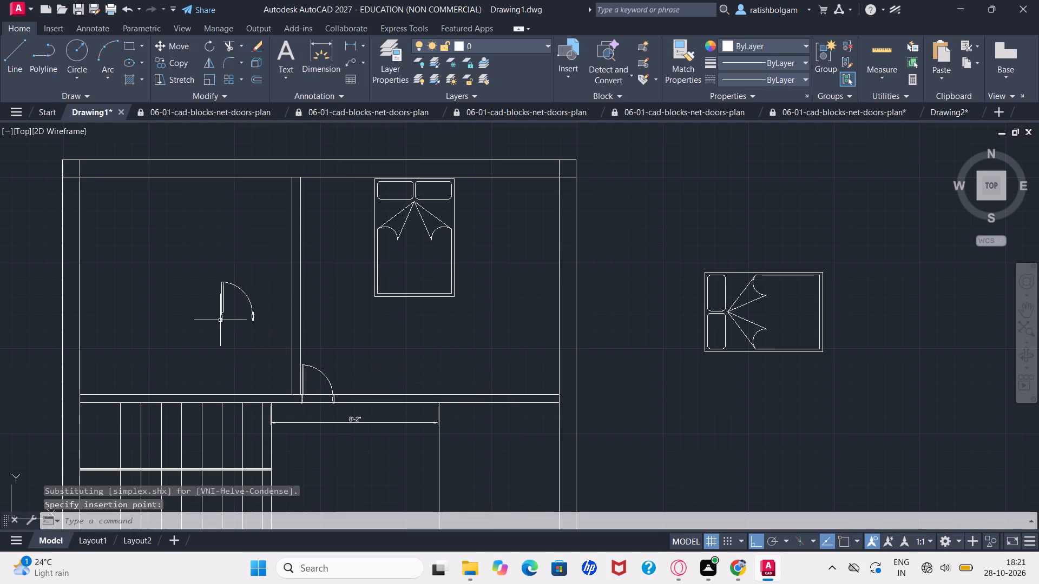
key(Escape)
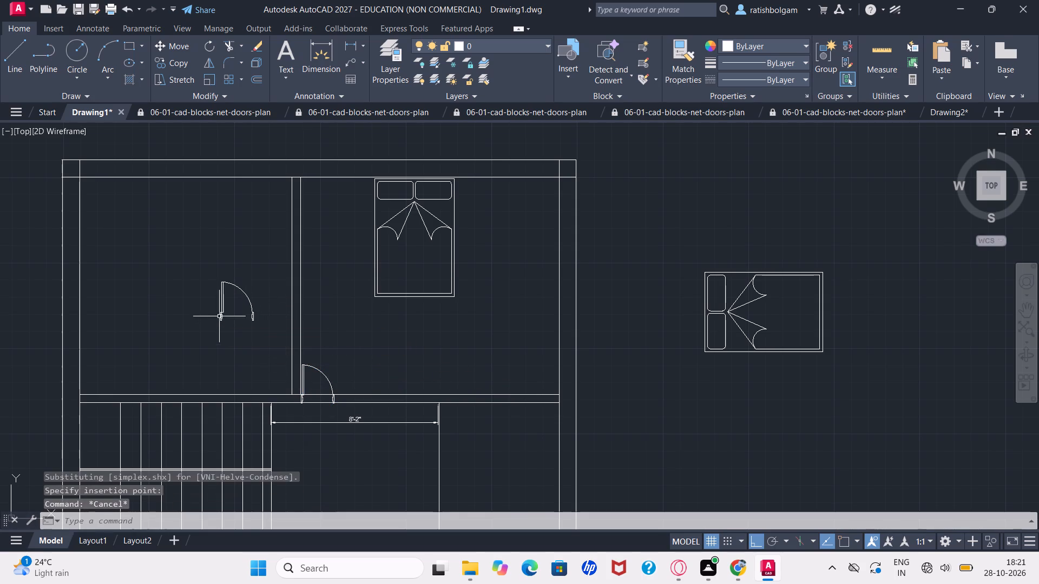
Mirror the northwest room's door block across a vertical line through its door leaf with Ortho, erasing the source object.
click(215, 261)
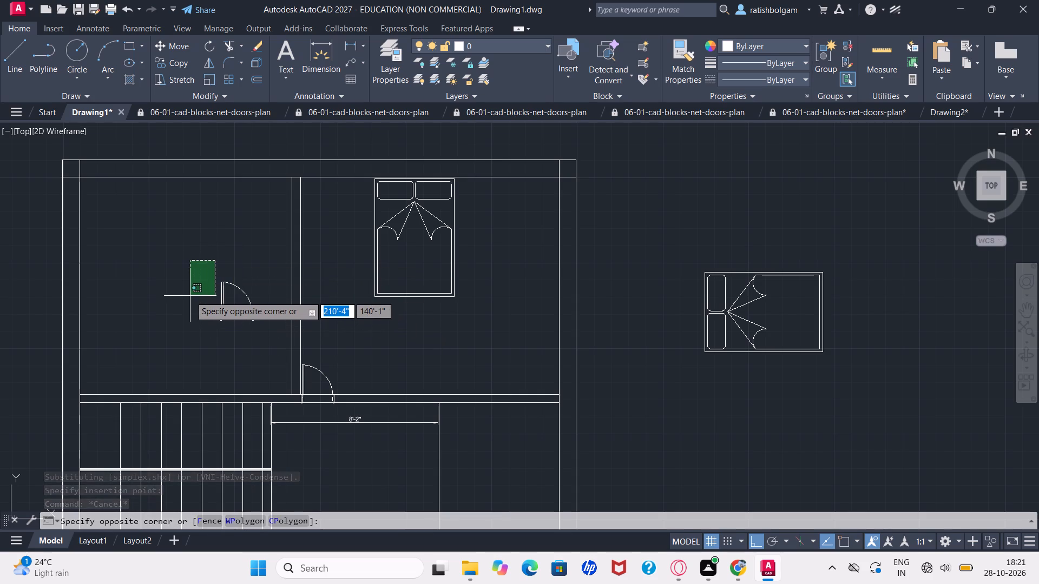
key(Escape)
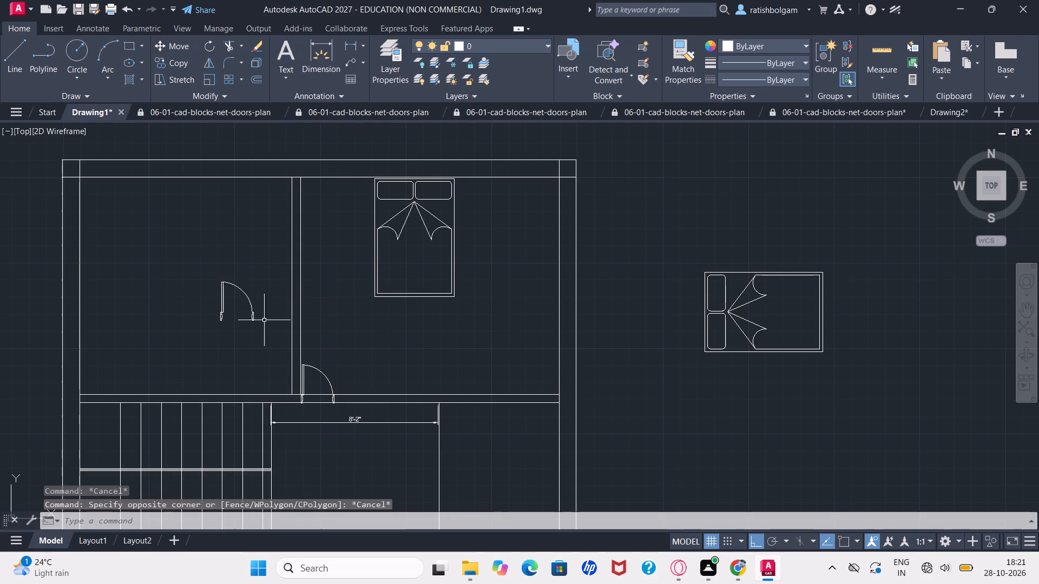
click(264, 328)
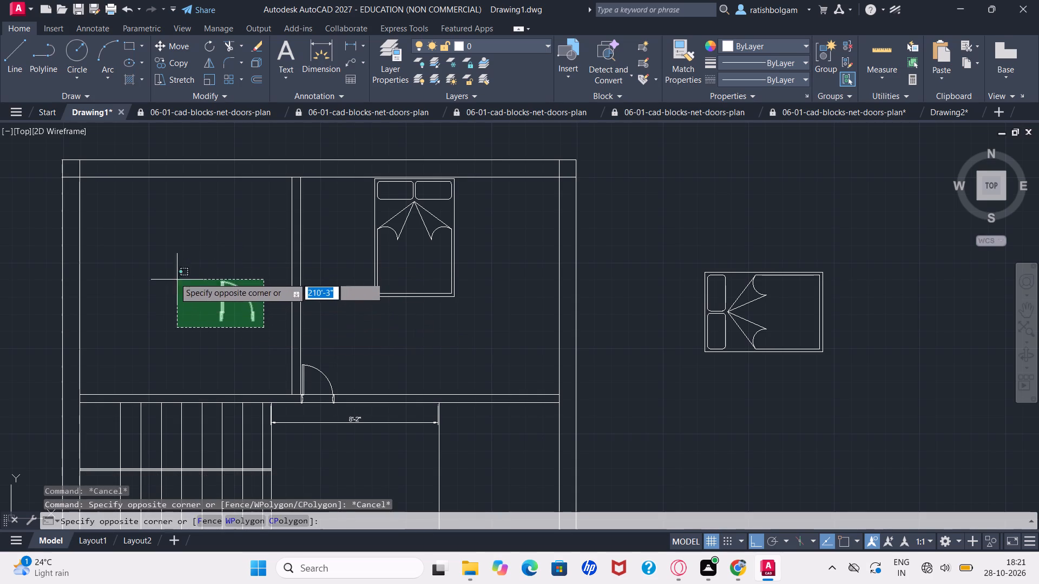
click(172, 267)
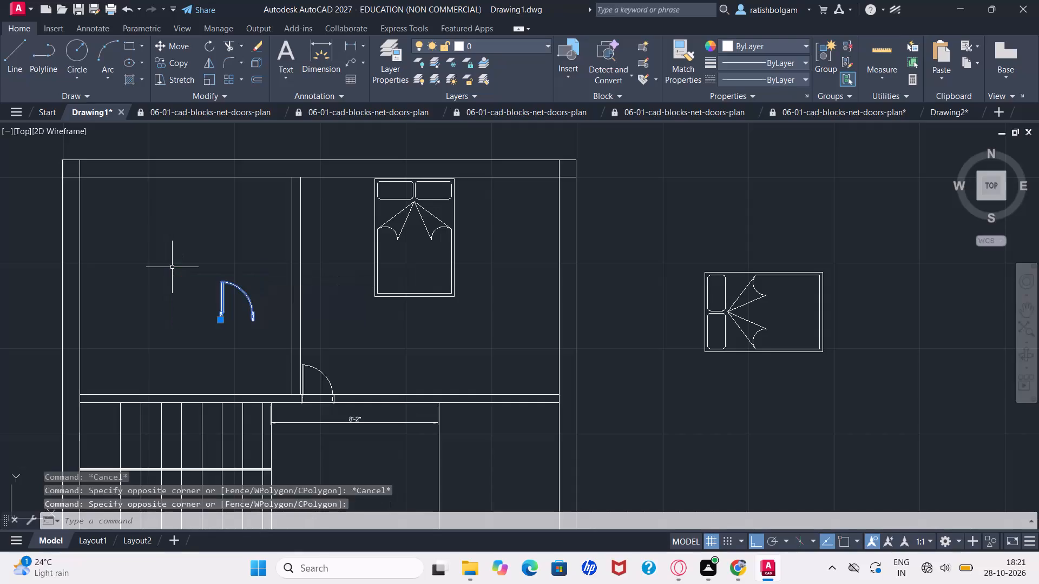
text(mi)
key(Return)
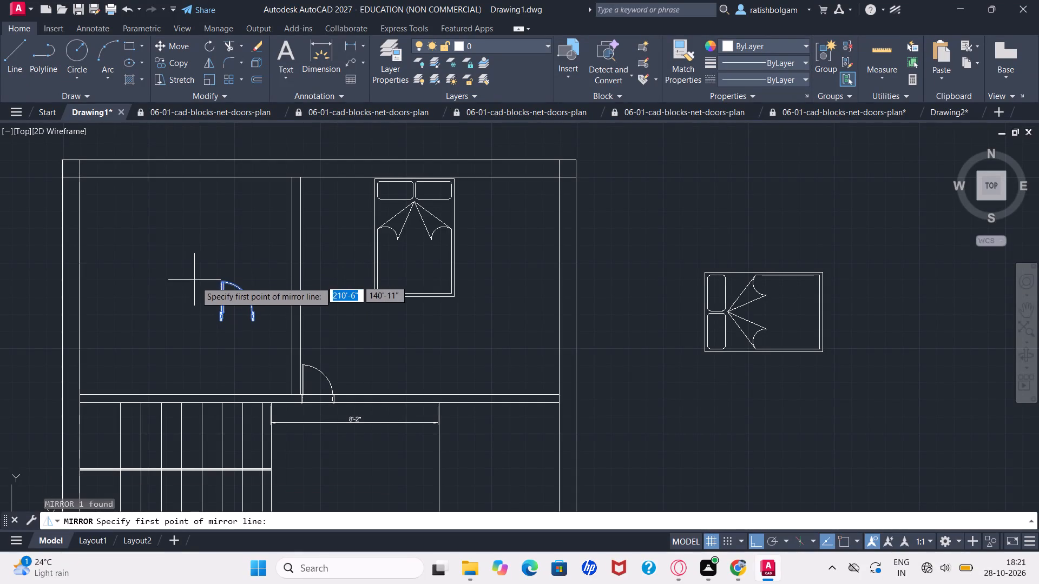
click(222, 306)
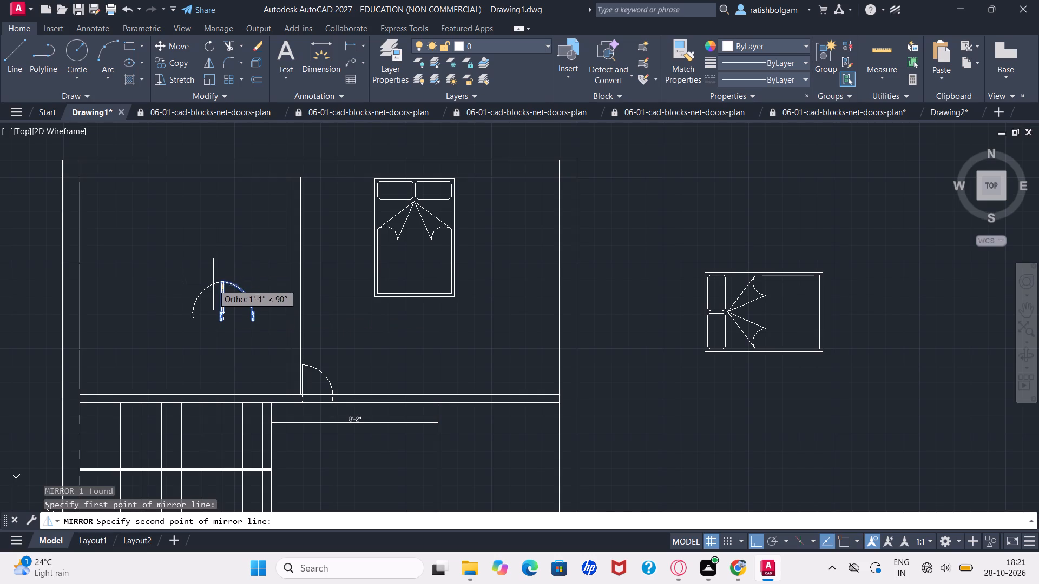
click(214, 288)
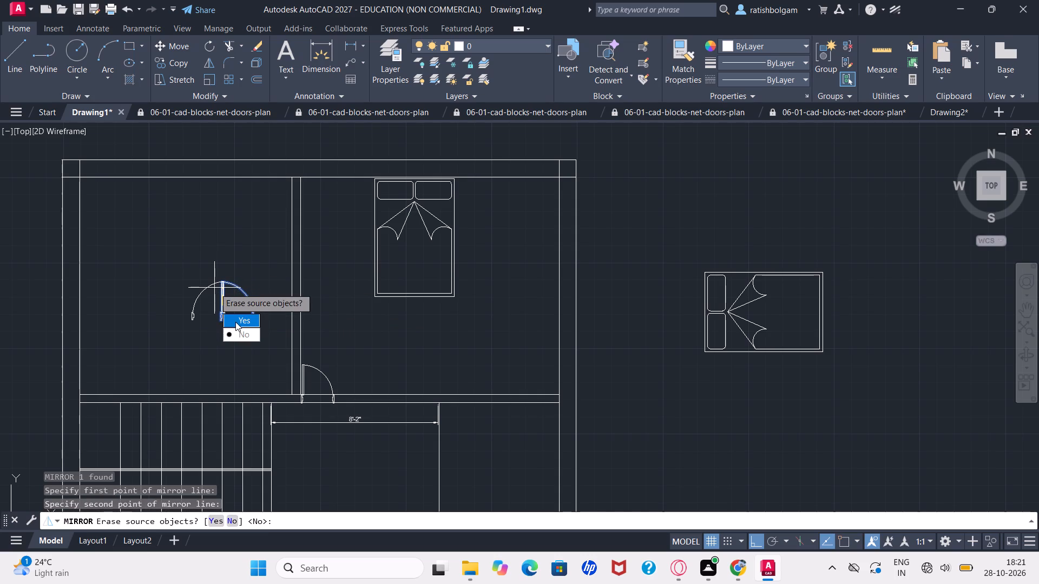
drag(235, 322, 214, 288)
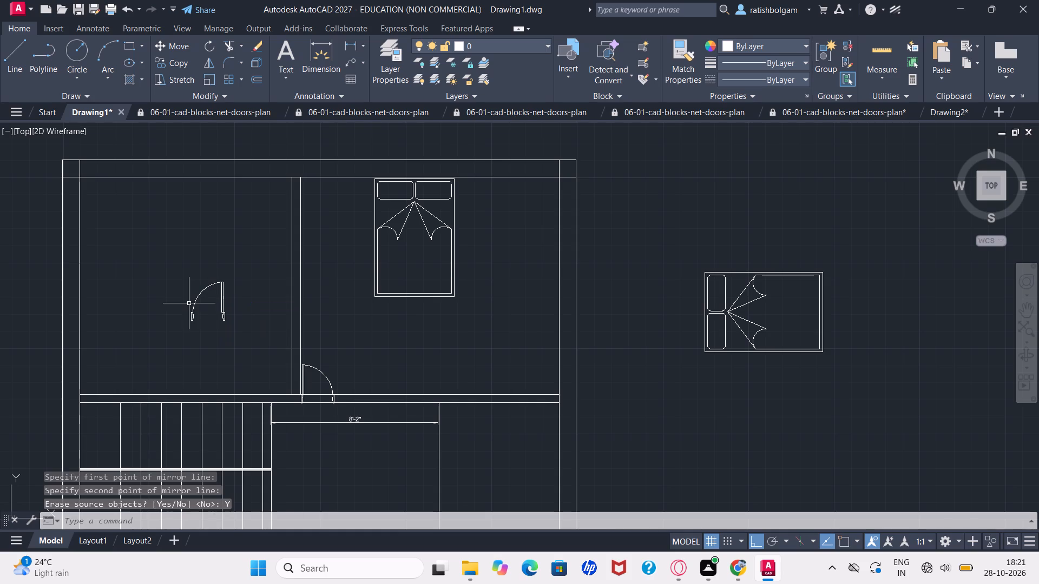
key(Escape)
Move the northwest room's mirrored door block about 3'-0" east with Ortho, close to the vertical partition.
click(206, 280)
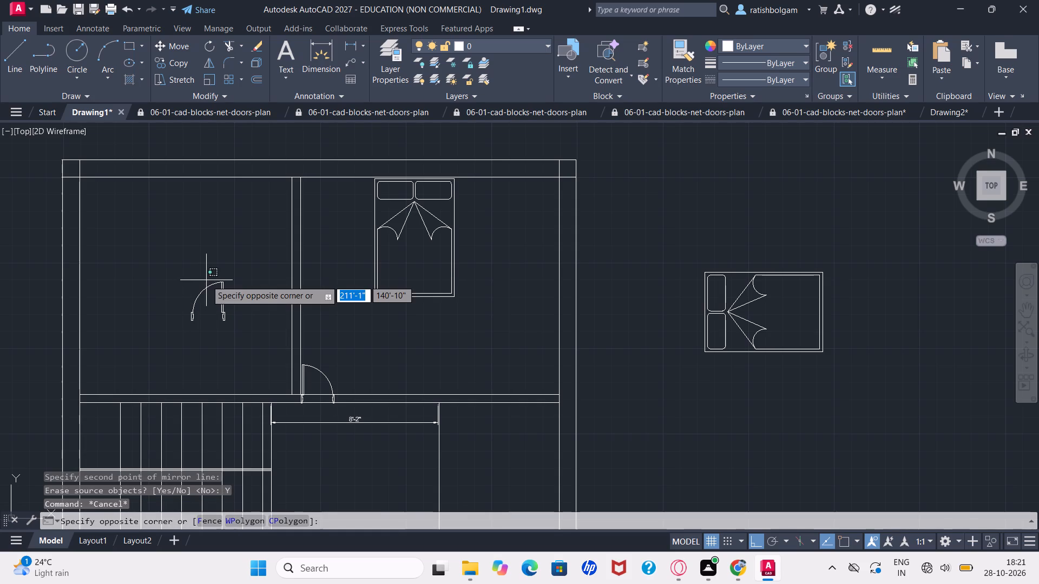
key(Escape)
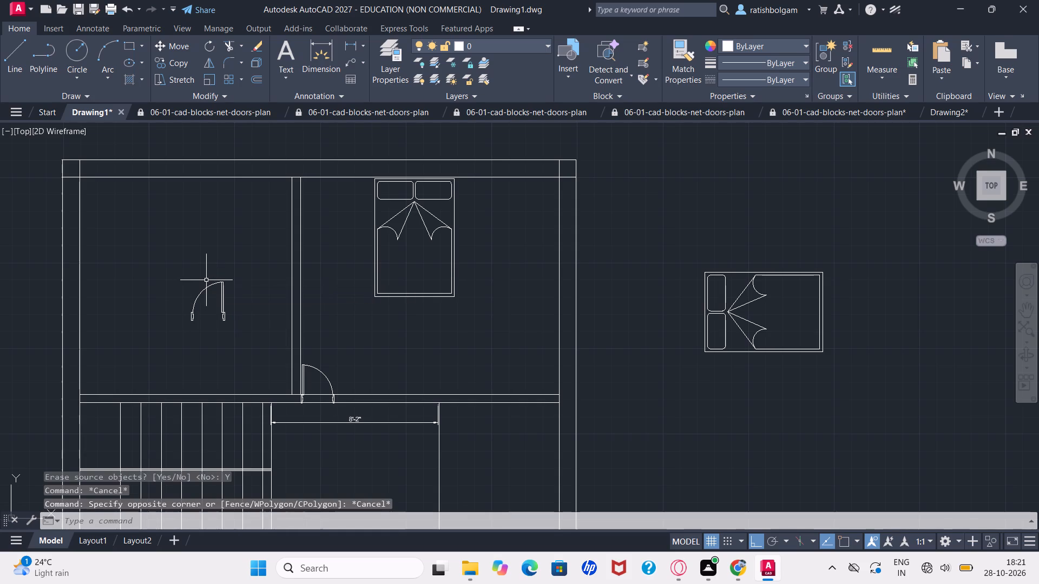
key(m)
key(Return)
click(220, 308)
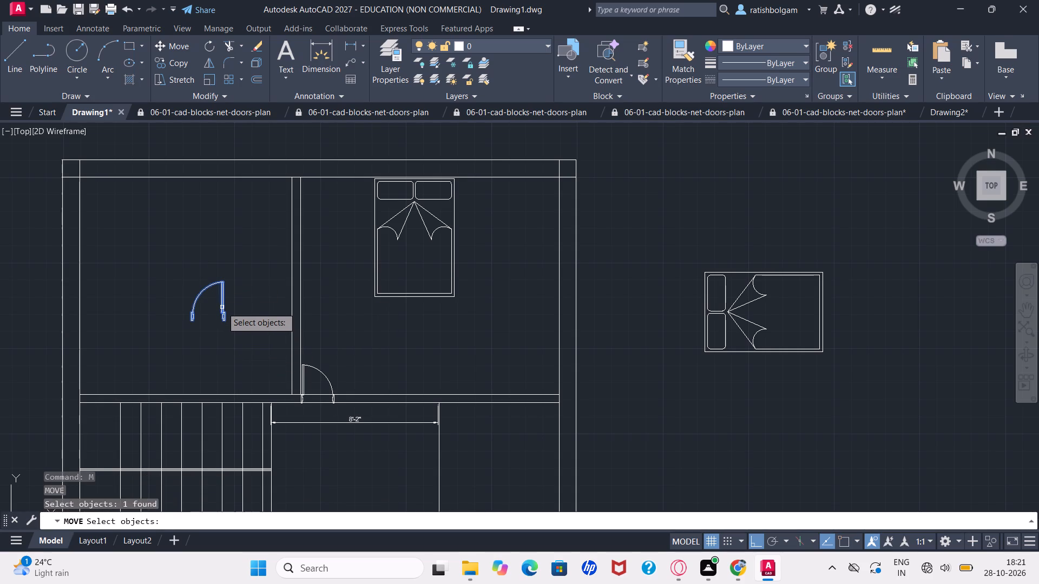
key(Return)
drag(222, 307, 222, 309)
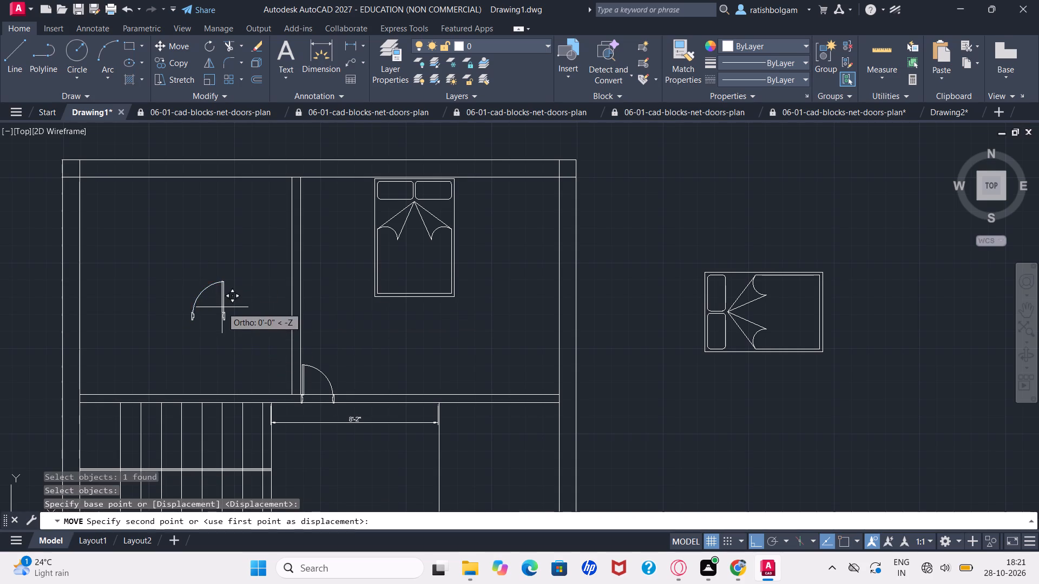
drag(222, 309, 261, 366)
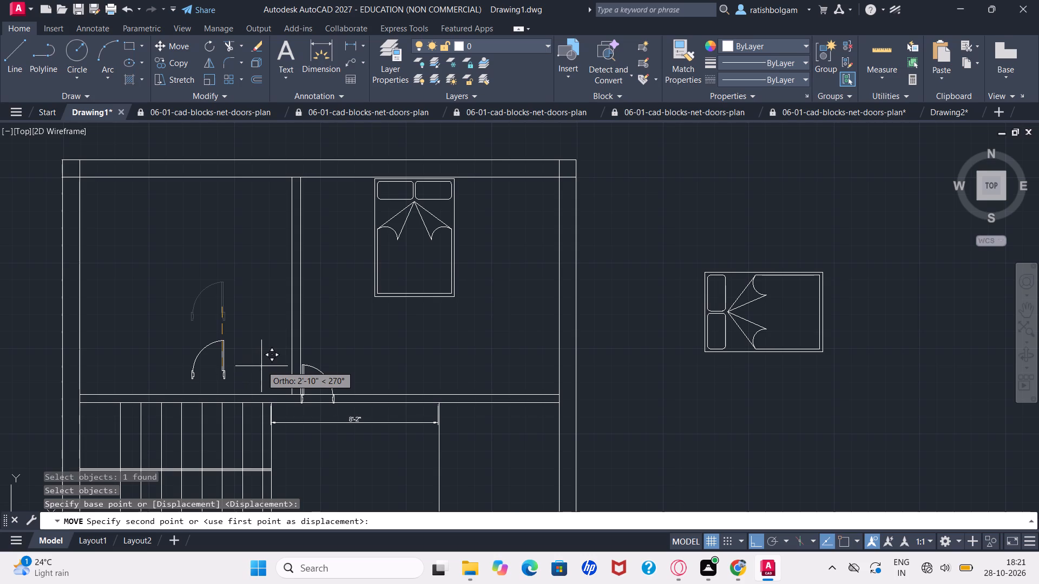
drag(261, 366, 244, 310)
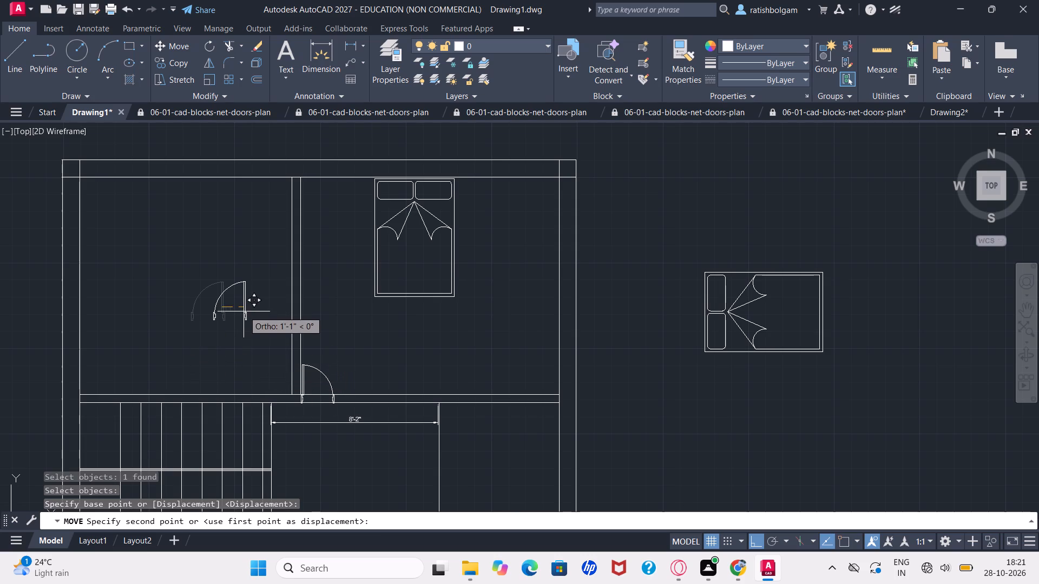
drag(244, 310, 244, 310)
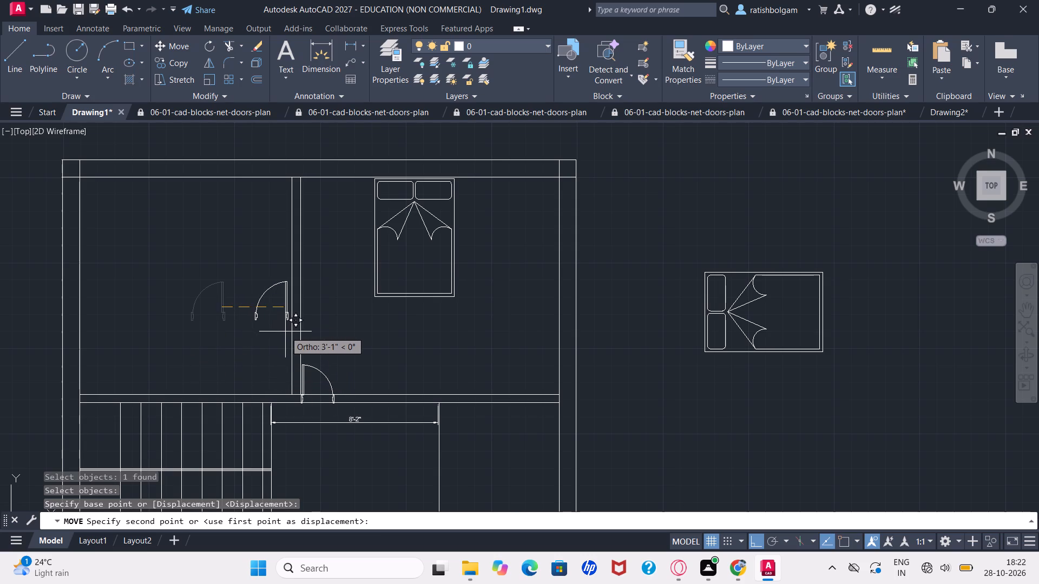
click(284, 361)
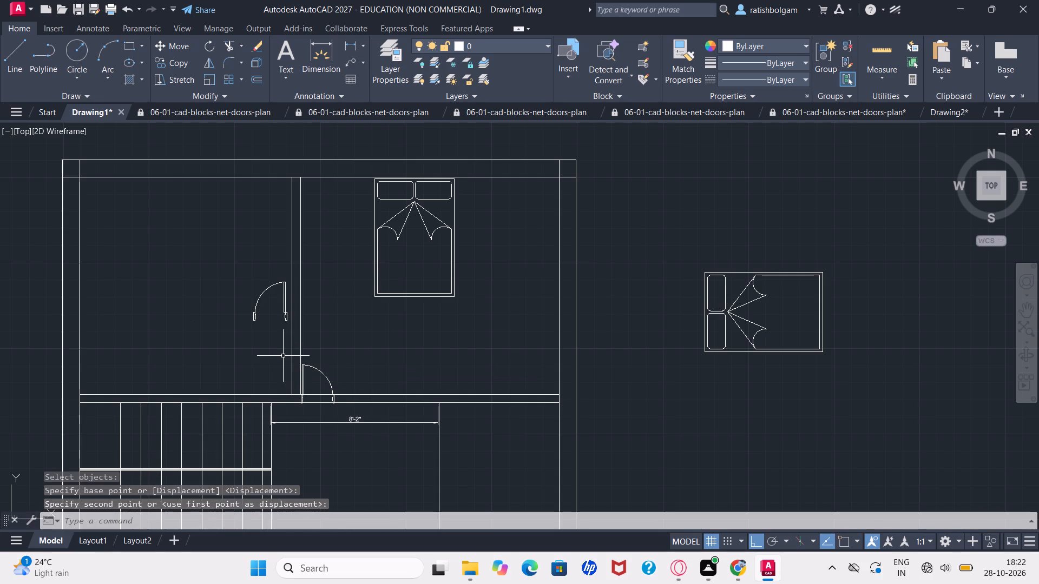
Move the northwest room's door block about 4'-0" straight down so its jambs sit in the horizontal partition.
key(comma)
key(BackSpace)
key(m)
key(Return)
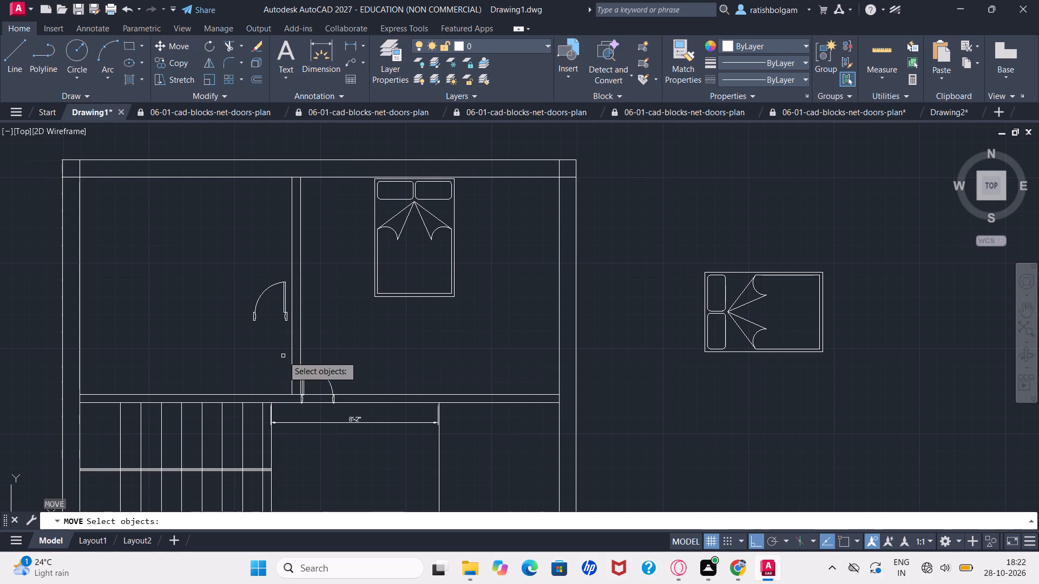
click(285, 304)
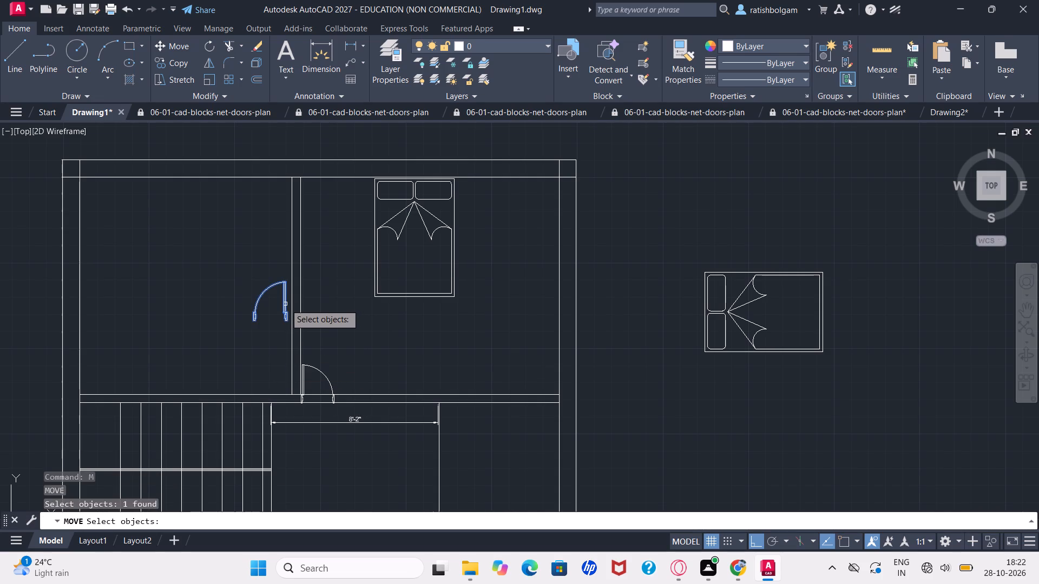
drag(285, 304, 282, 328)
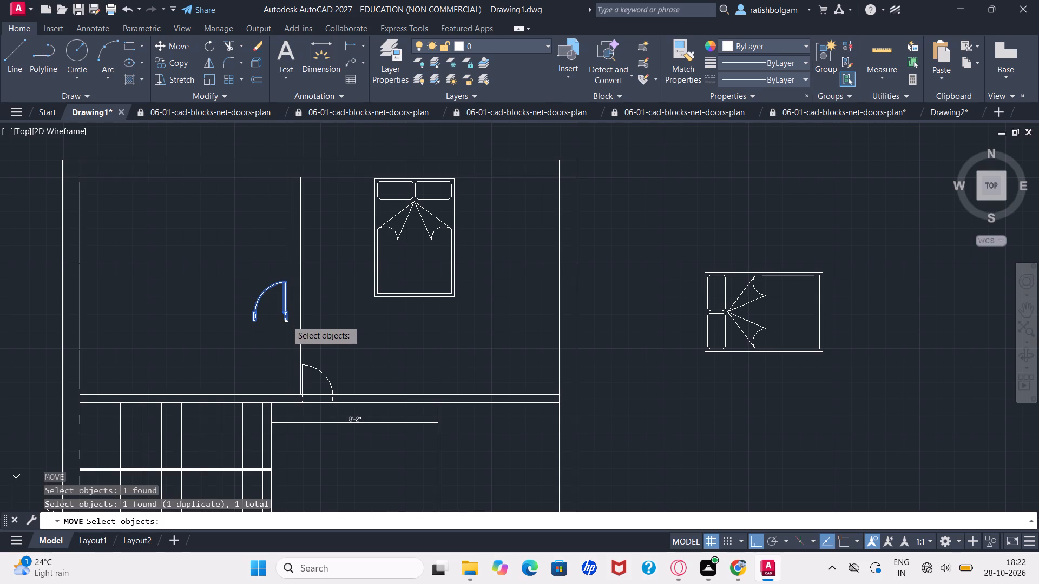
key(Return)
click(286, 320)
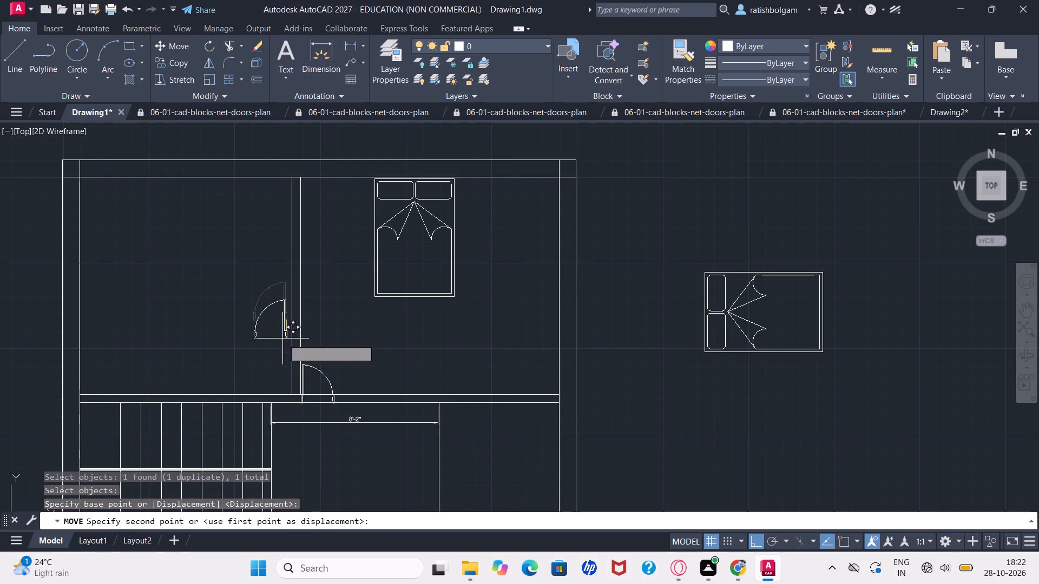
click(287, 403)
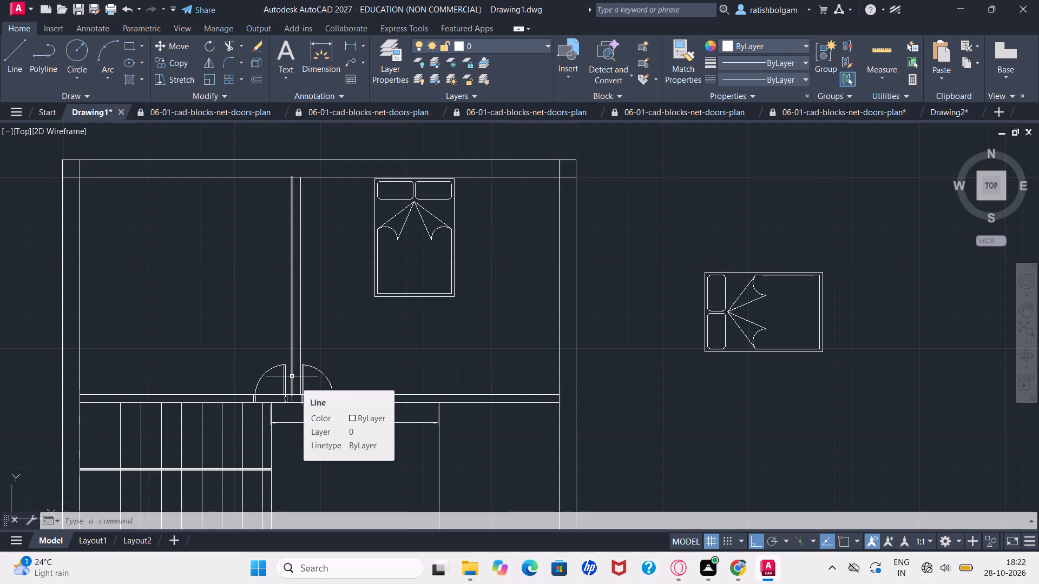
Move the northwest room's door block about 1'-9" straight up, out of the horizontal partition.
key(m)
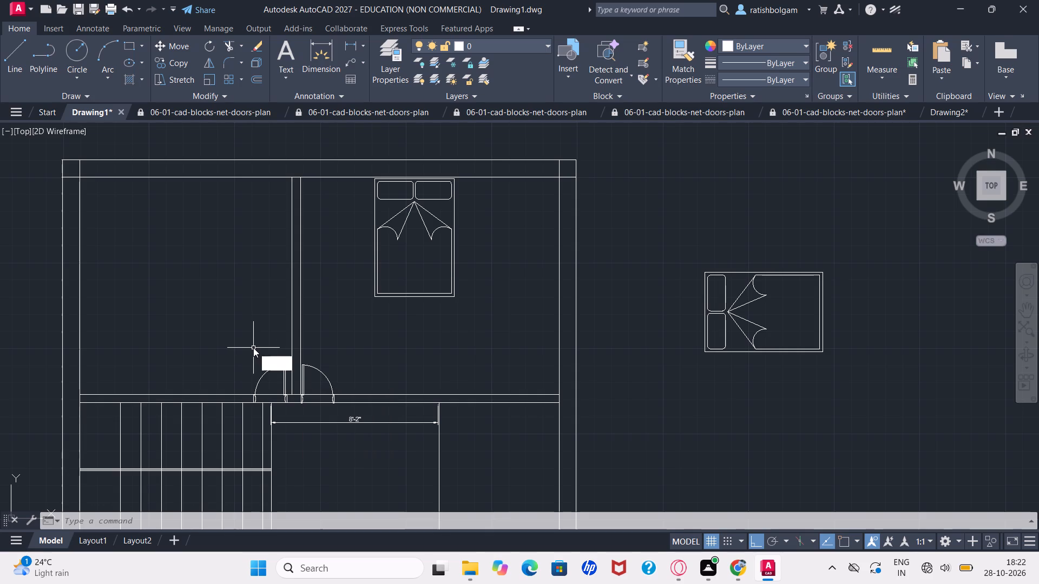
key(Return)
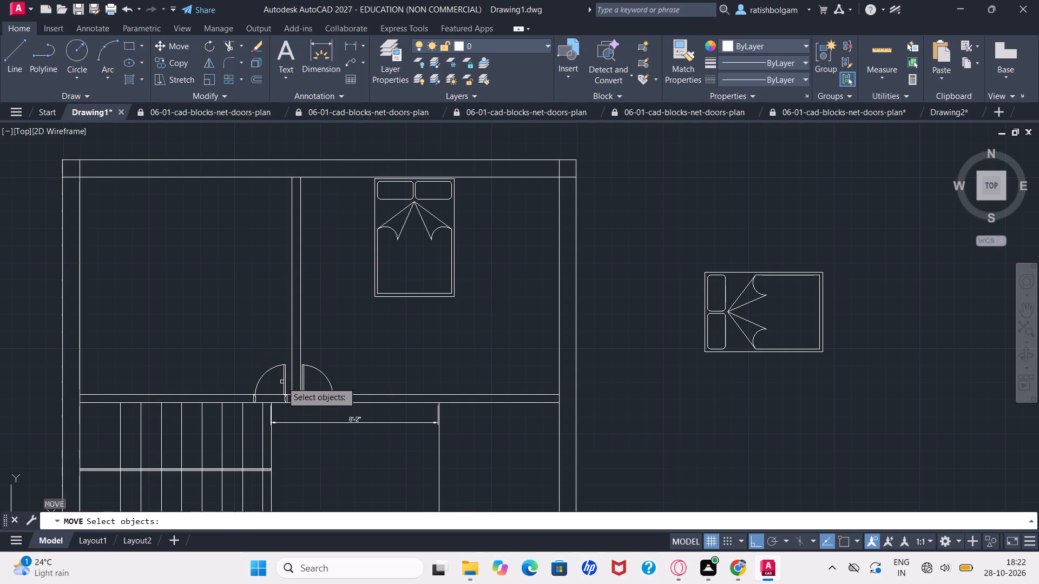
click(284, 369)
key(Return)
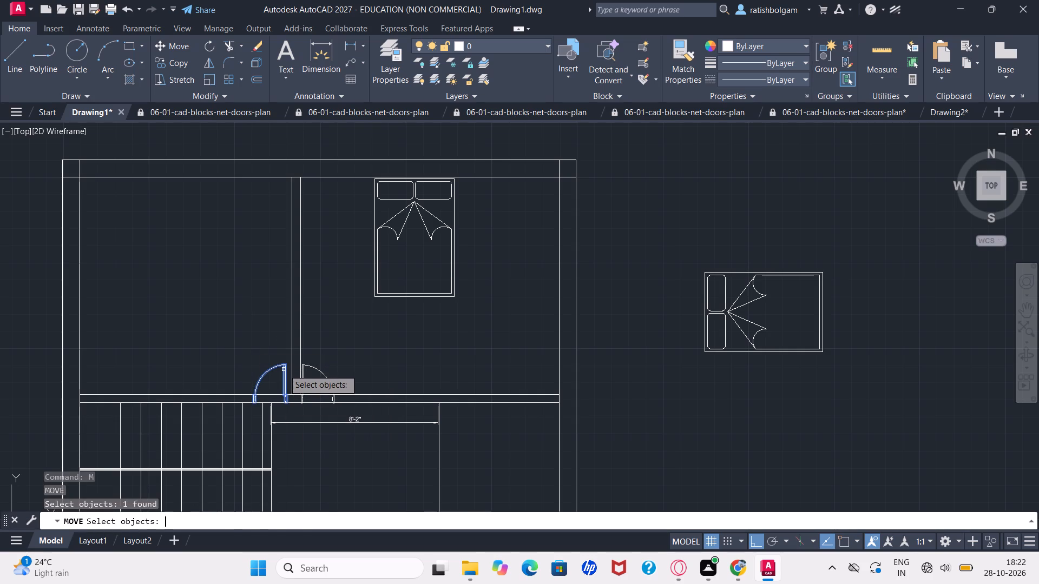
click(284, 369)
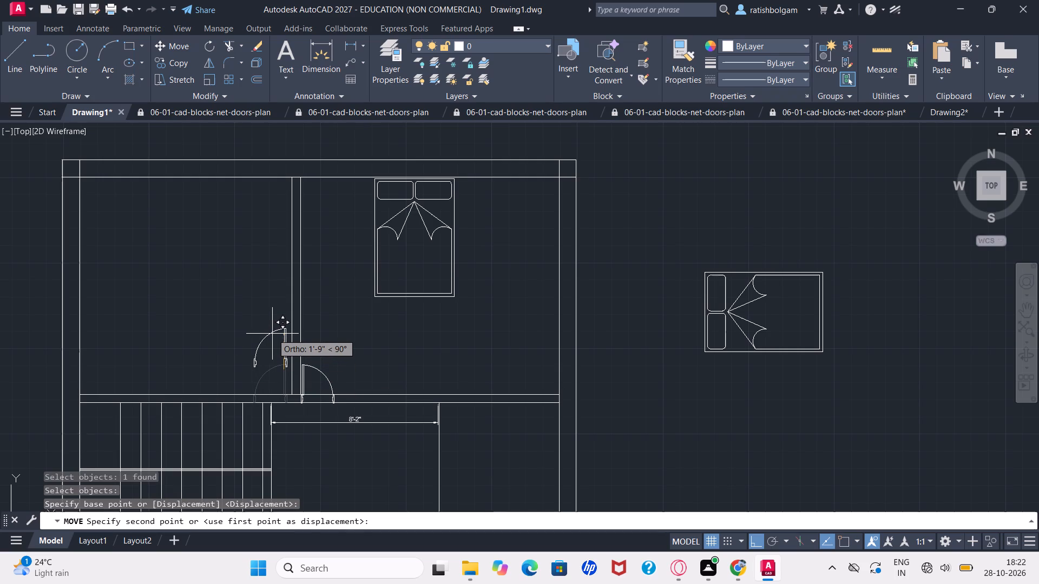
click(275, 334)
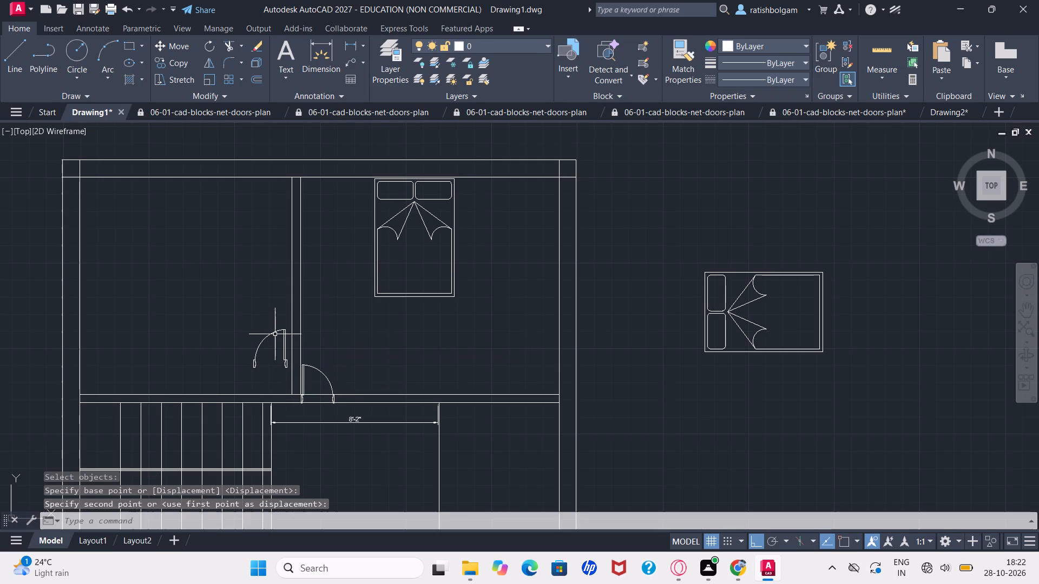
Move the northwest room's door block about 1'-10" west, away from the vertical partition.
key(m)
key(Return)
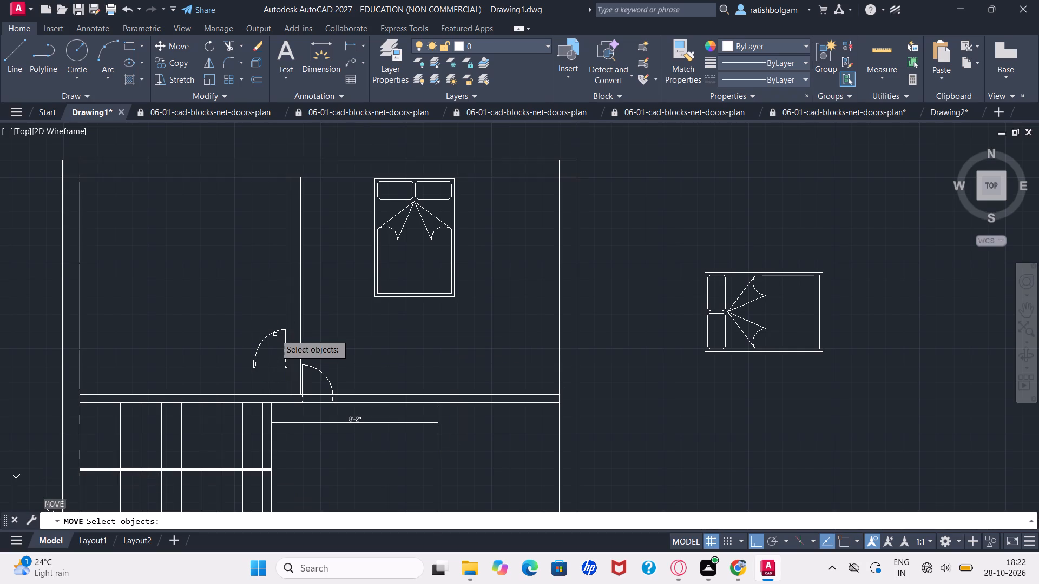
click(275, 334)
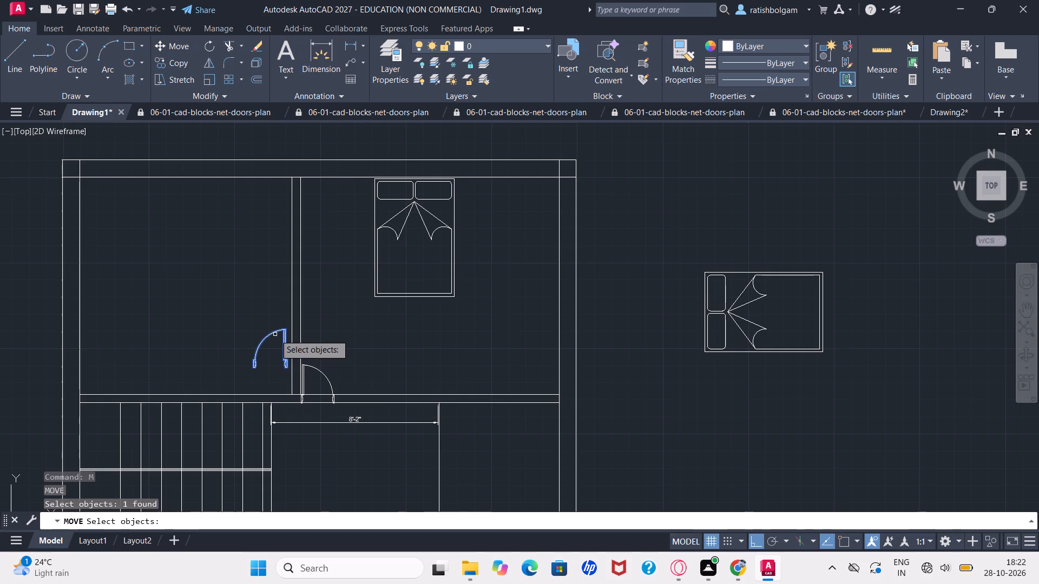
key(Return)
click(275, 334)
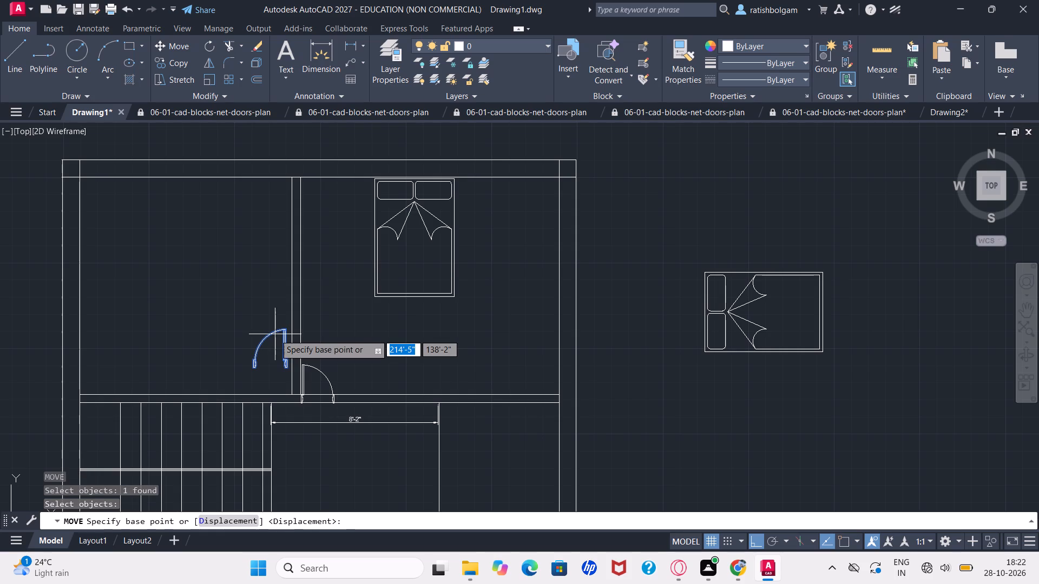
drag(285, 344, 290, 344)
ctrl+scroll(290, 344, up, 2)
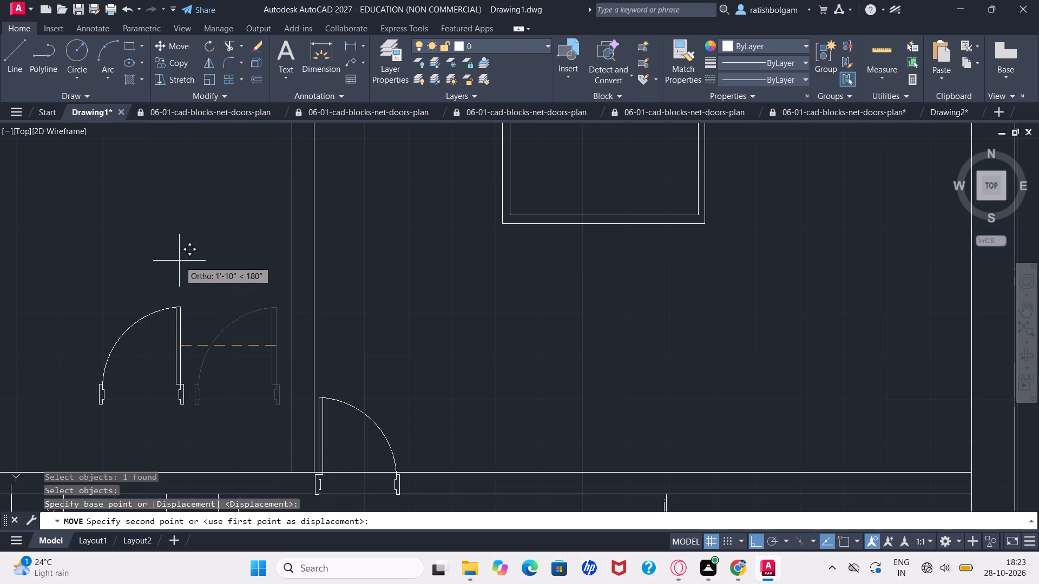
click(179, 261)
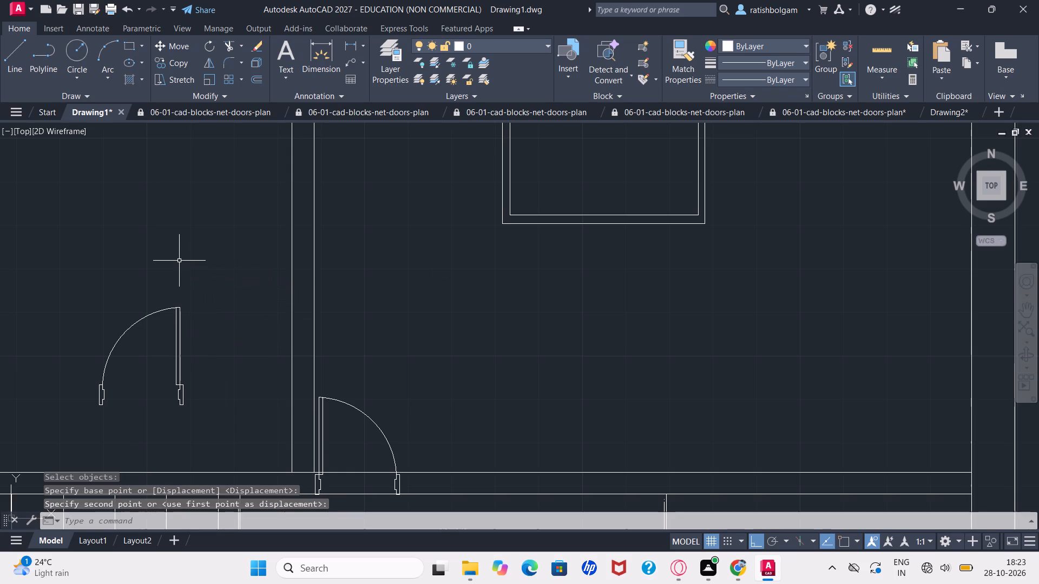
Move the northwest room's door block about 2'-1" east so its hinge side sits just beside the vertical partition.
key(m)
key(Return)
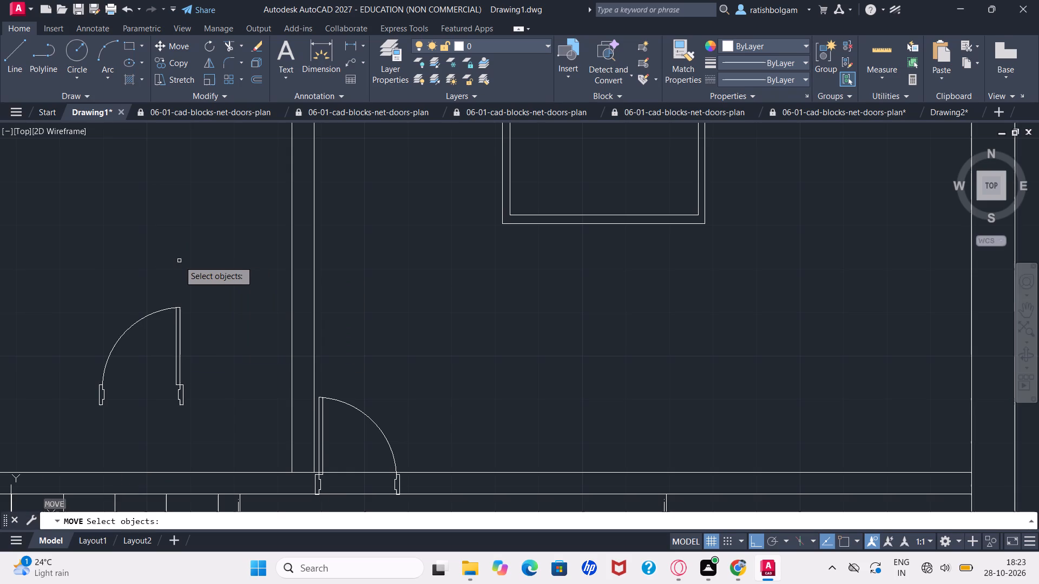
click(173, 332)
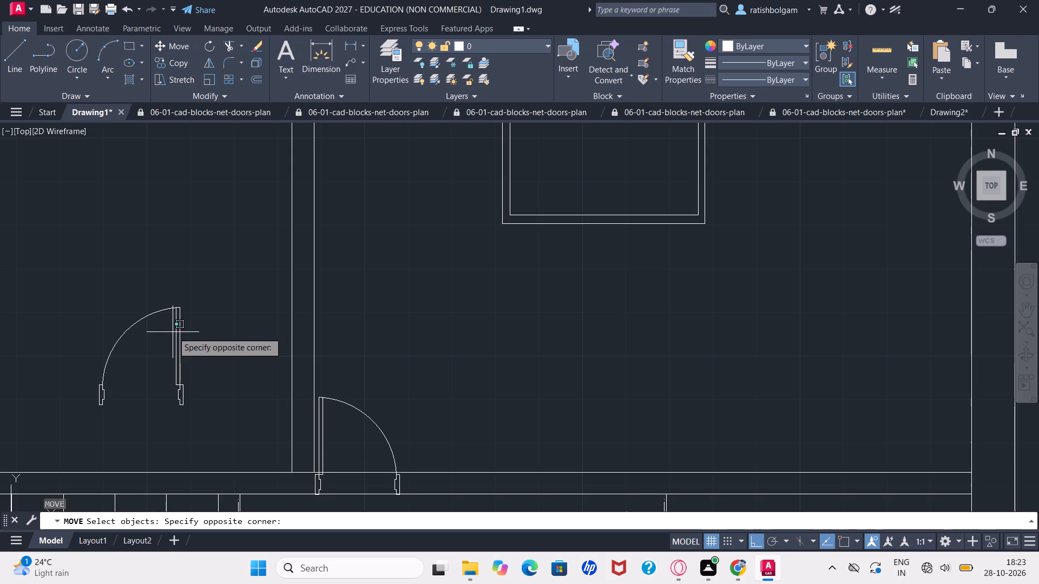
key(Escape)
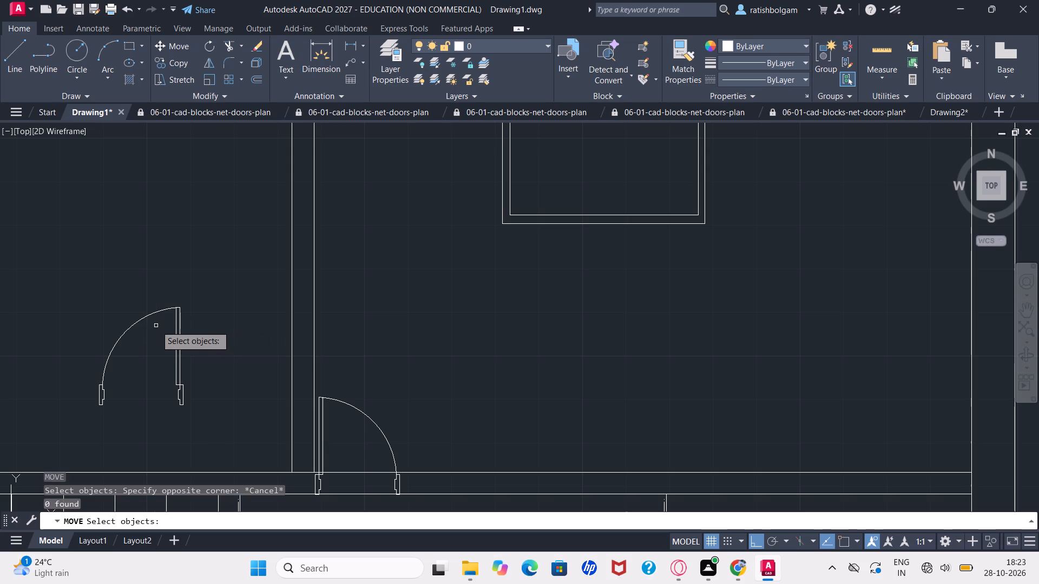
click(176, 308)
click(176, 308)
key(Return)
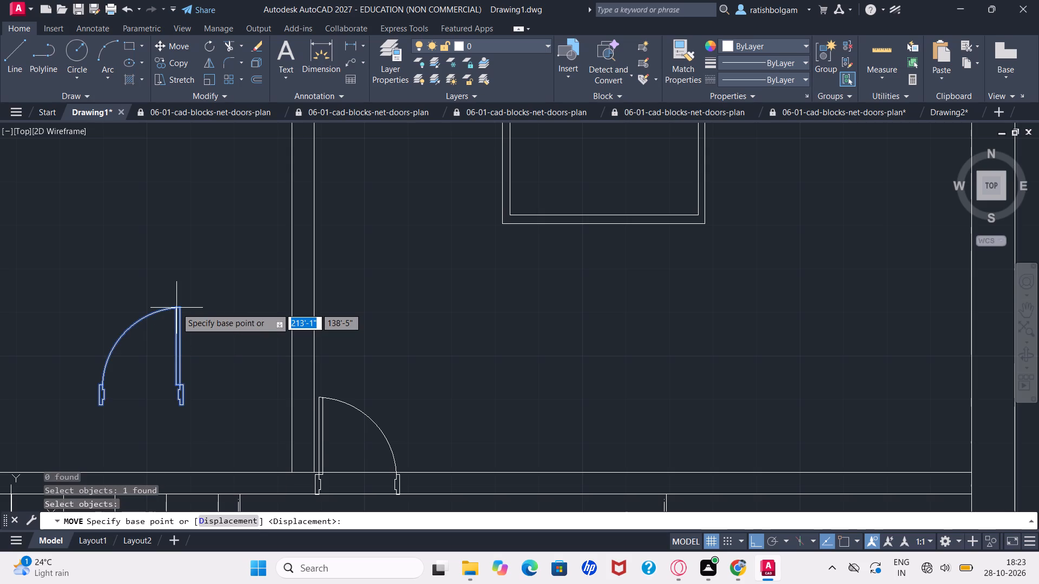
click(176, 308)
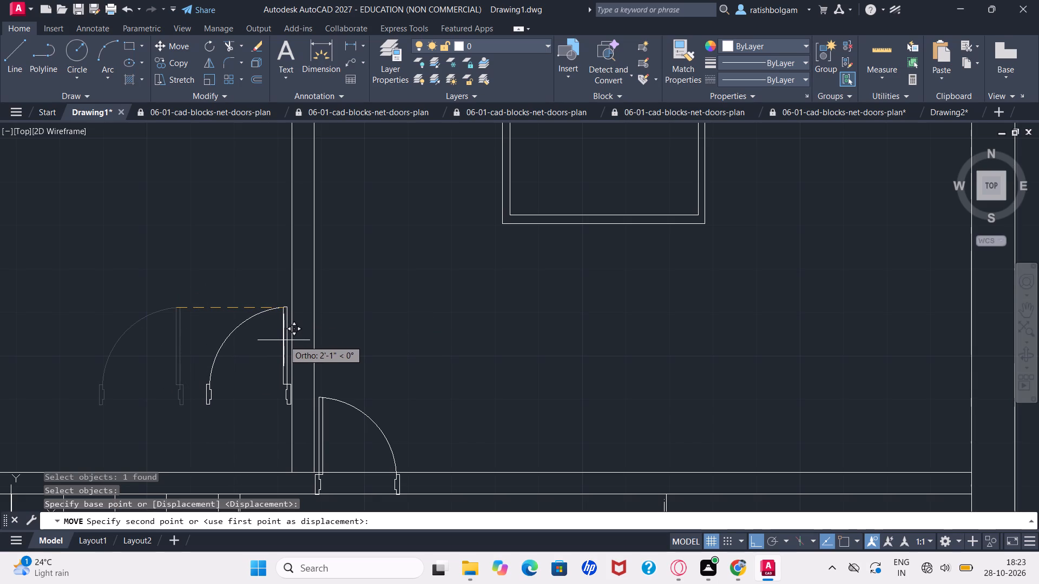
click(284, 340)
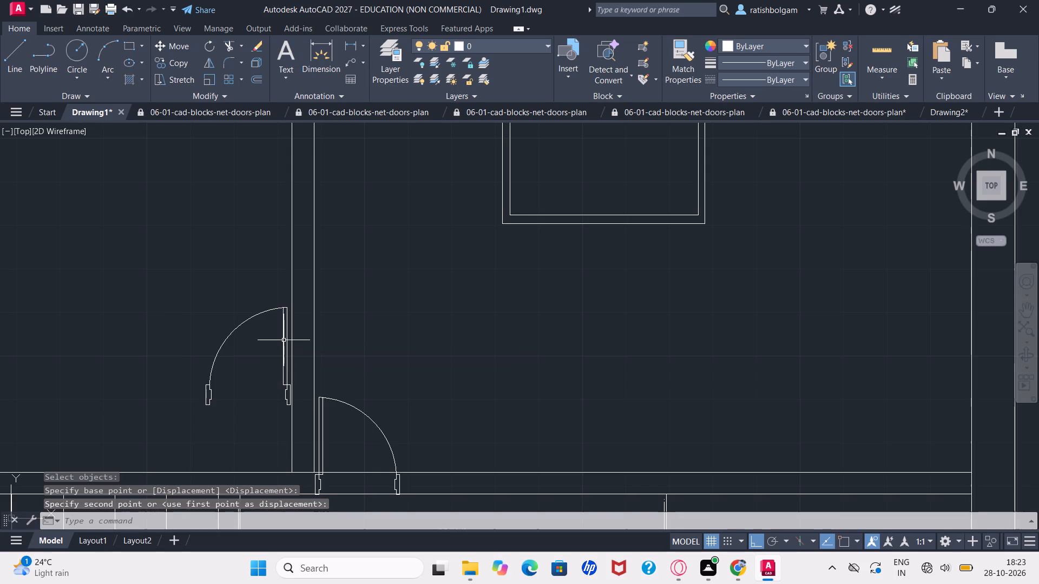
Move the northwest room's door block about 1'-8" straight down into the horizontal partition, level with the northeast room's door.
key(m)
key(Return)
click(284, 340)
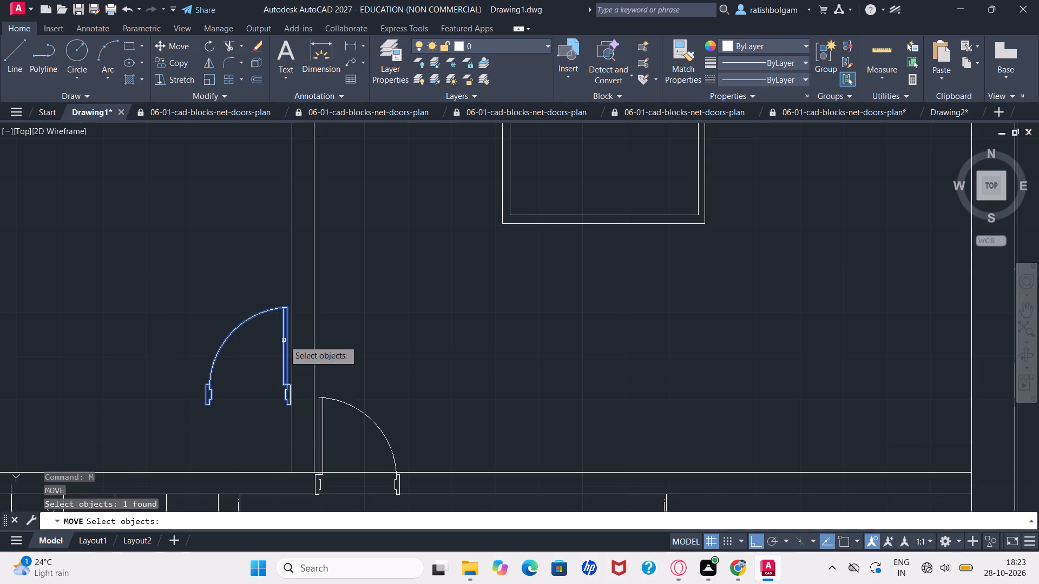
key(Return)
click(284, 340)
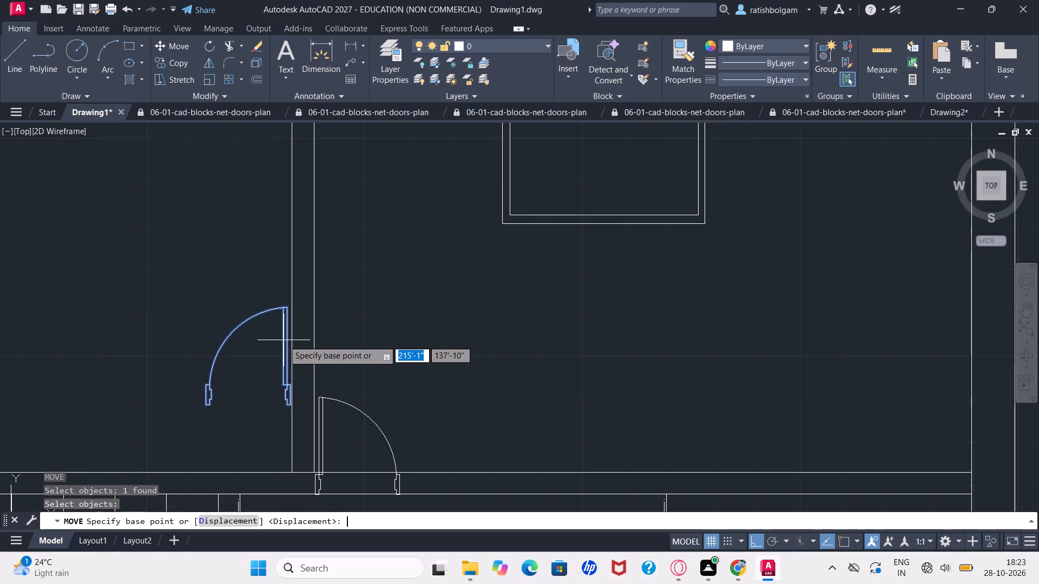
click(284, 340)
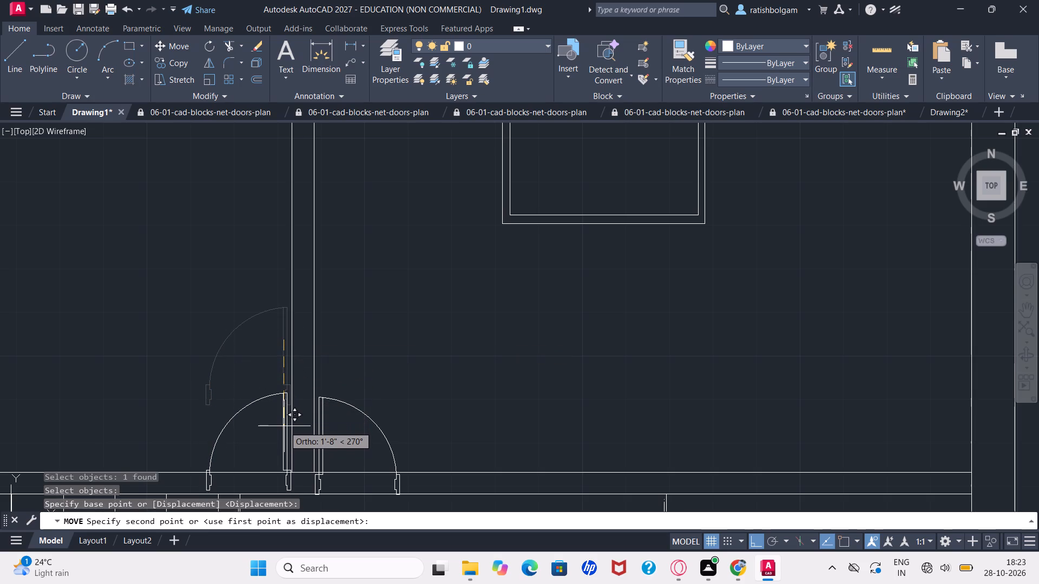
click(284, 428)
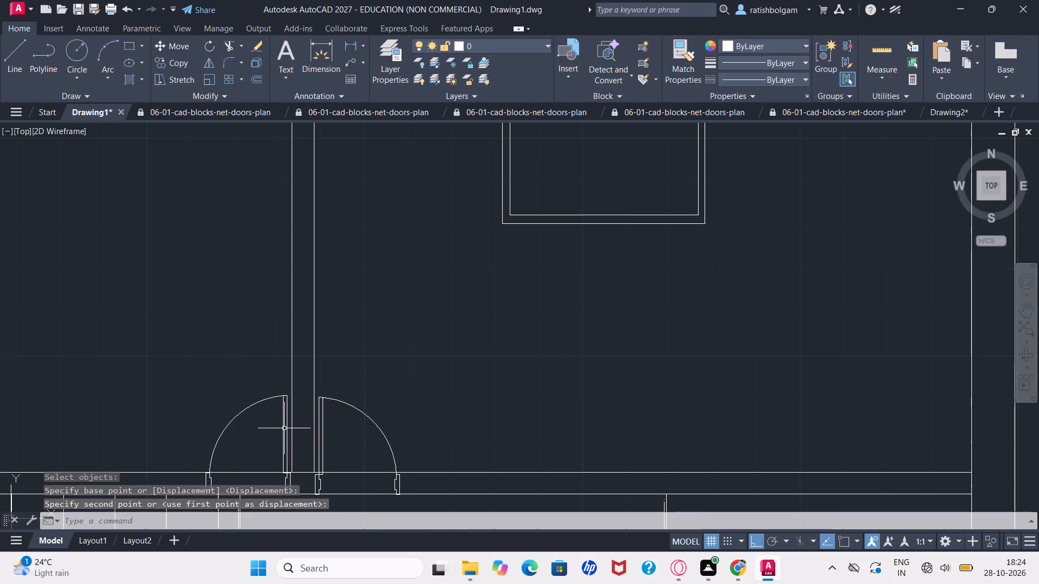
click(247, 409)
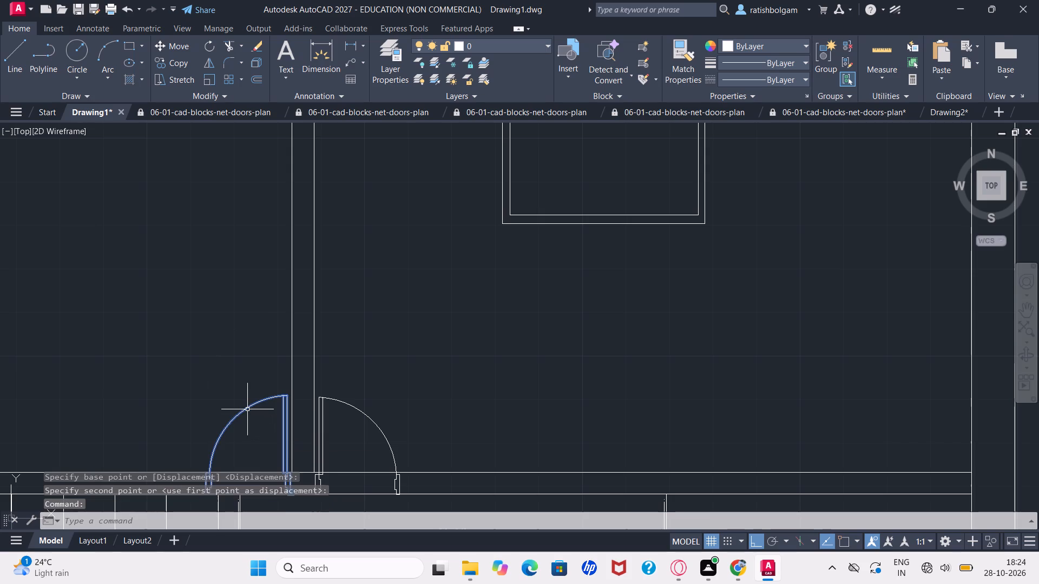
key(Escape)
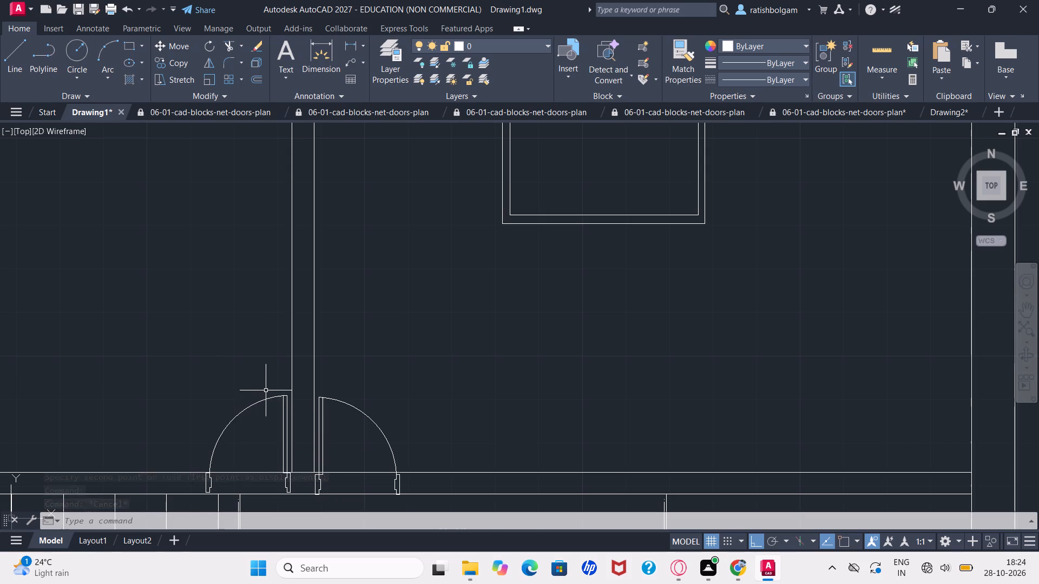
Copy the northeast room's door block and paste it into the southwest room, between the bed and the vertical partition.
ctrl+scroll(266, 391, down, 3)
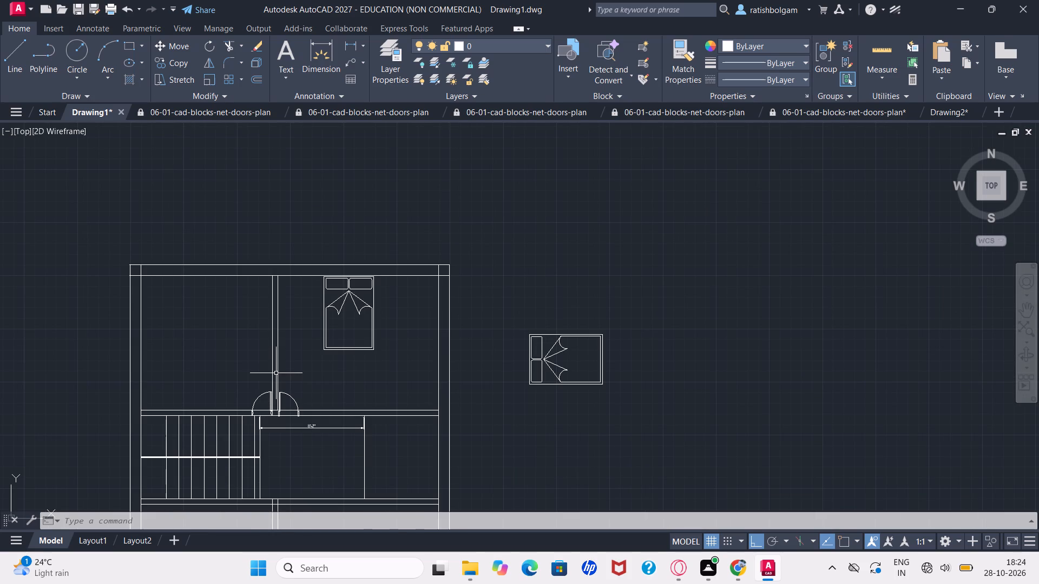
key(p)
key(Return)
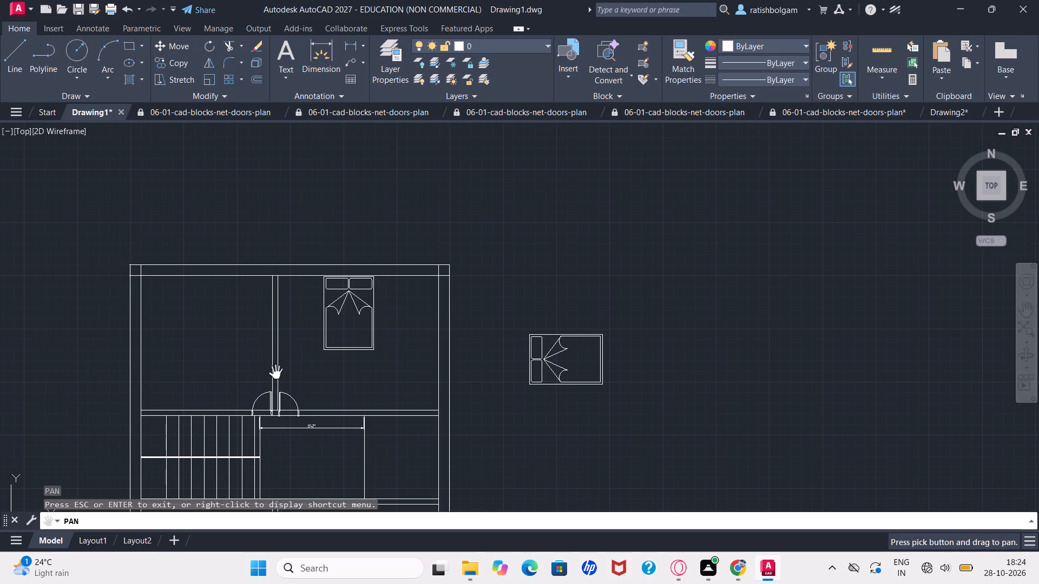
click(287, 426)
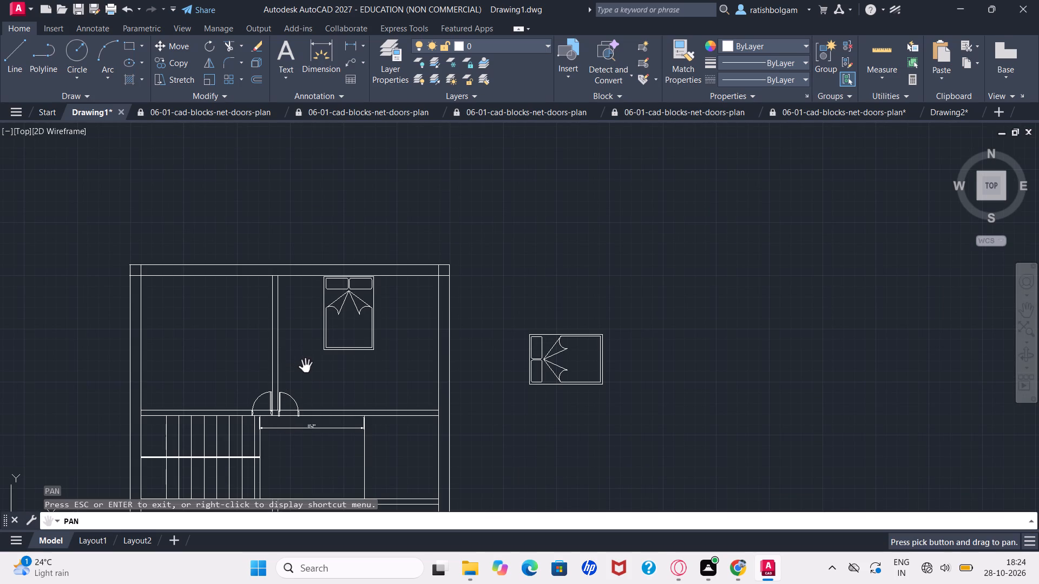
drag(306, 367, 318, 234)
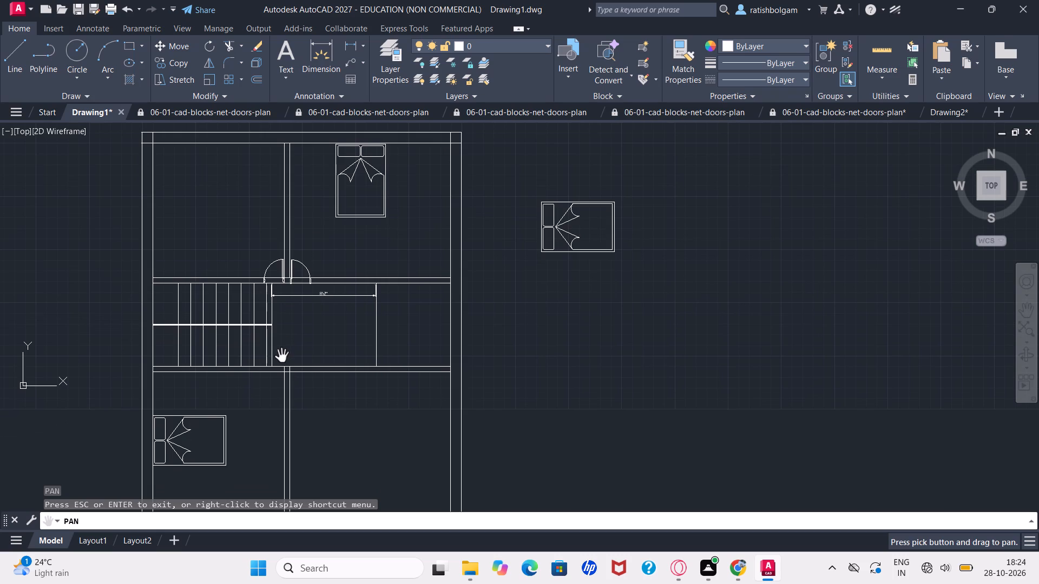
drag(280, 365, 287, 307)
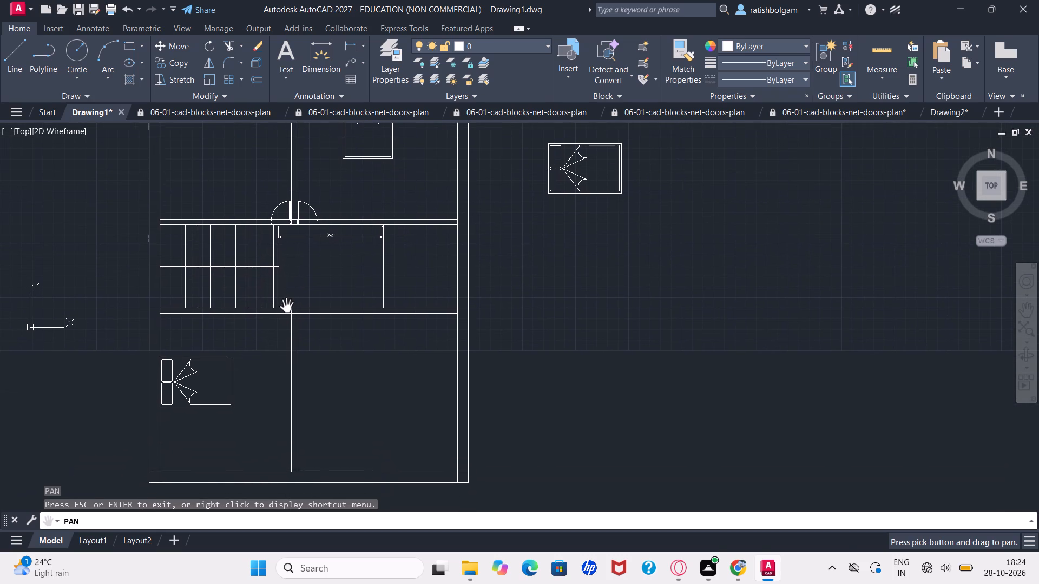
key(Escape)
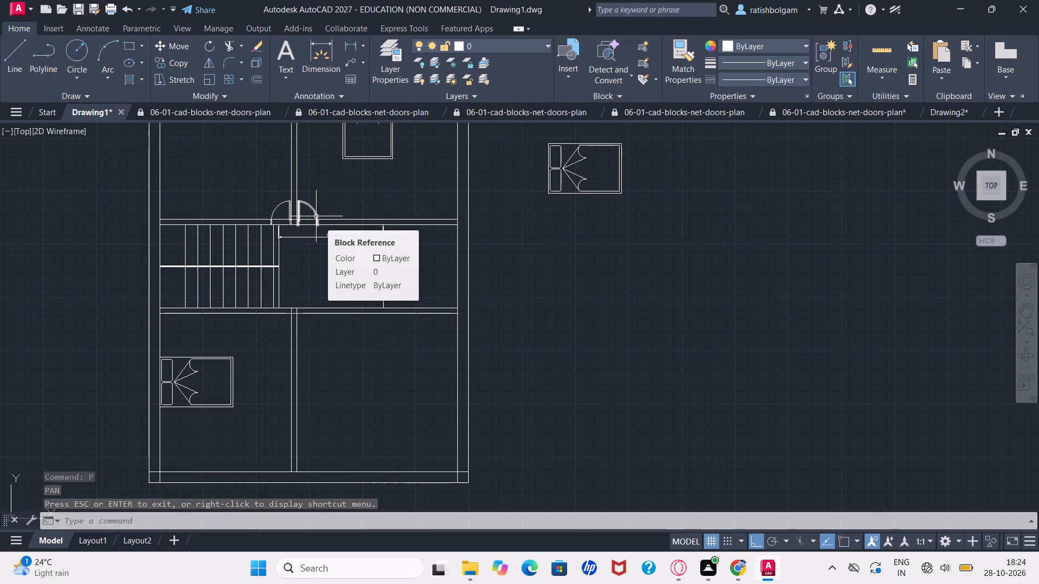
click(316, 216)
key(Escape)
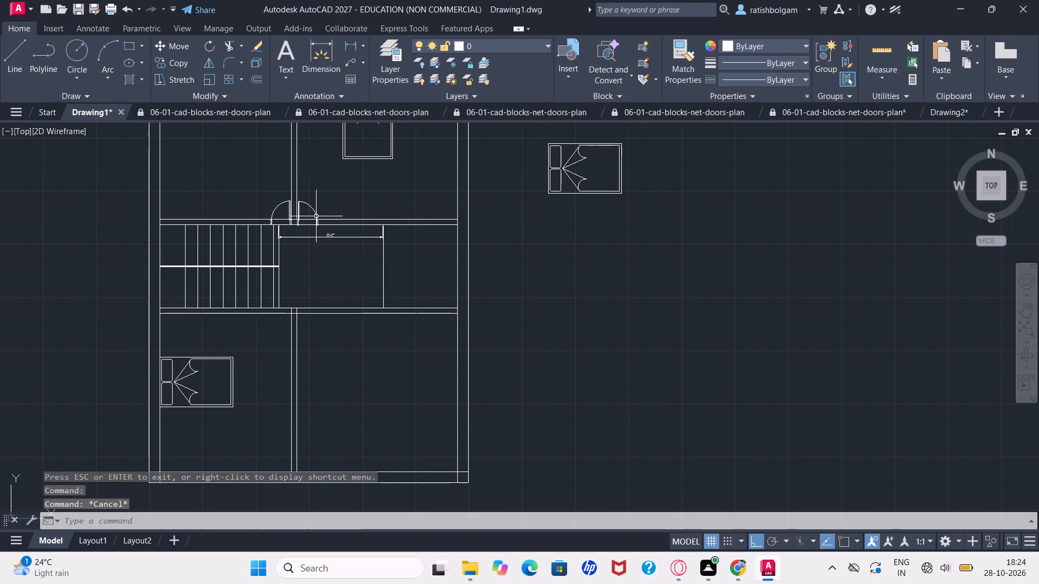
click(324, 216)
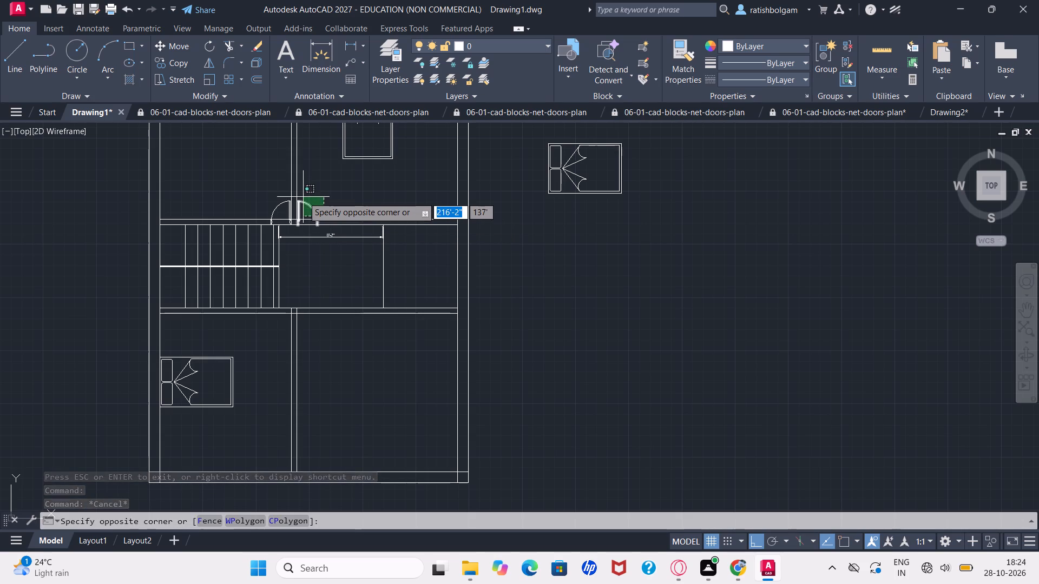
click(303, 197)
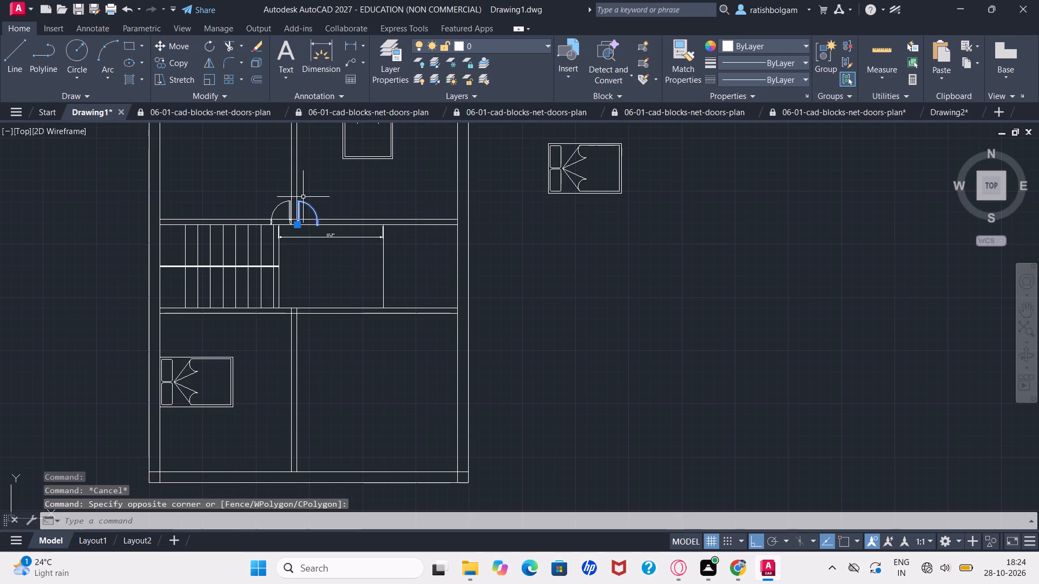
key(ctrl+c)
key(ctrl+v)
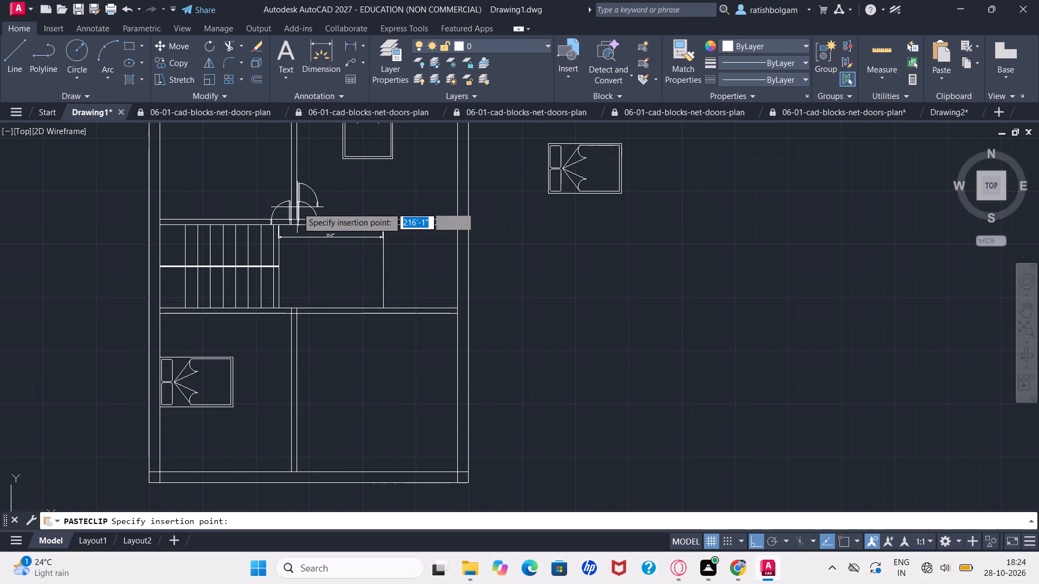
click(255, 350)
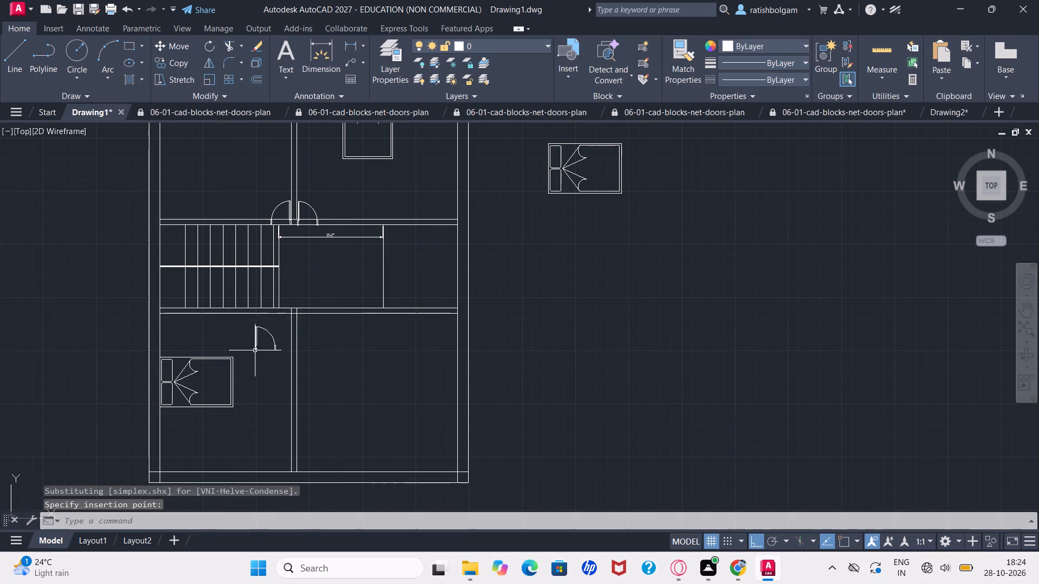
Rotate the southwest room's door block 90° counterclockwise about its hinge end so the leaf points west.
text(ro)
key(Return)
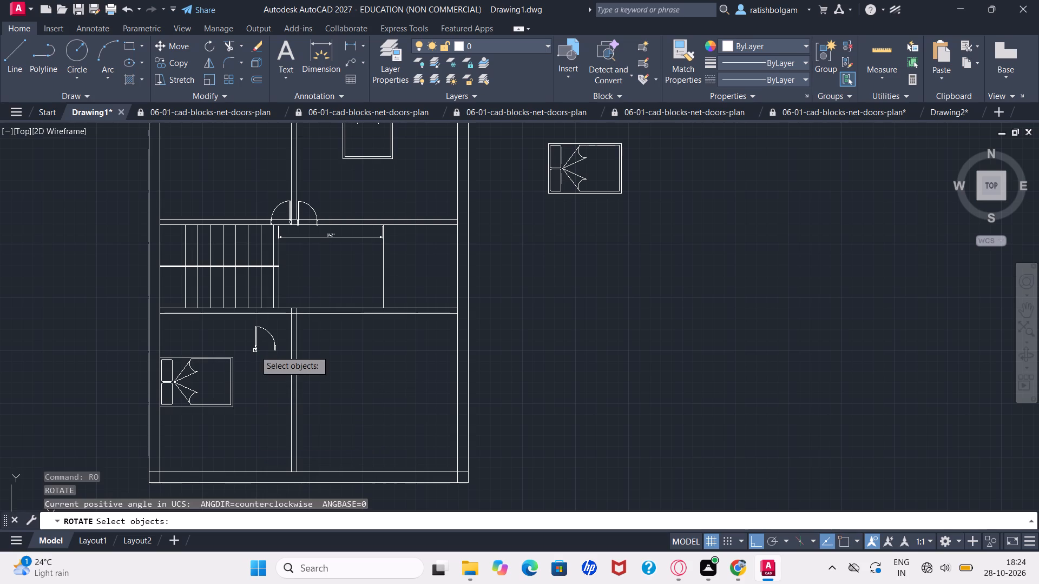
click(255, 350)
click(255, 350)
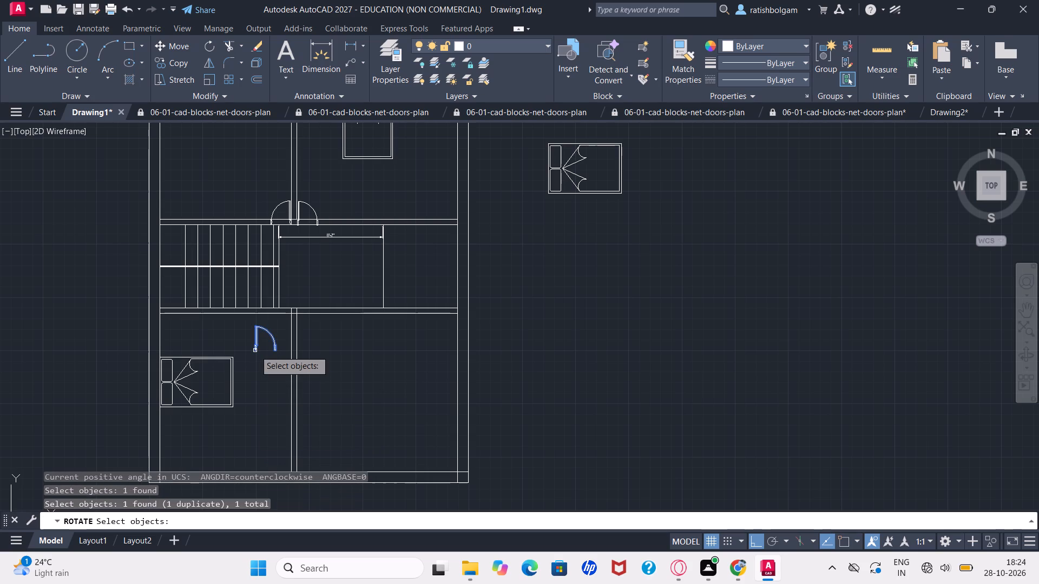
key(Return)
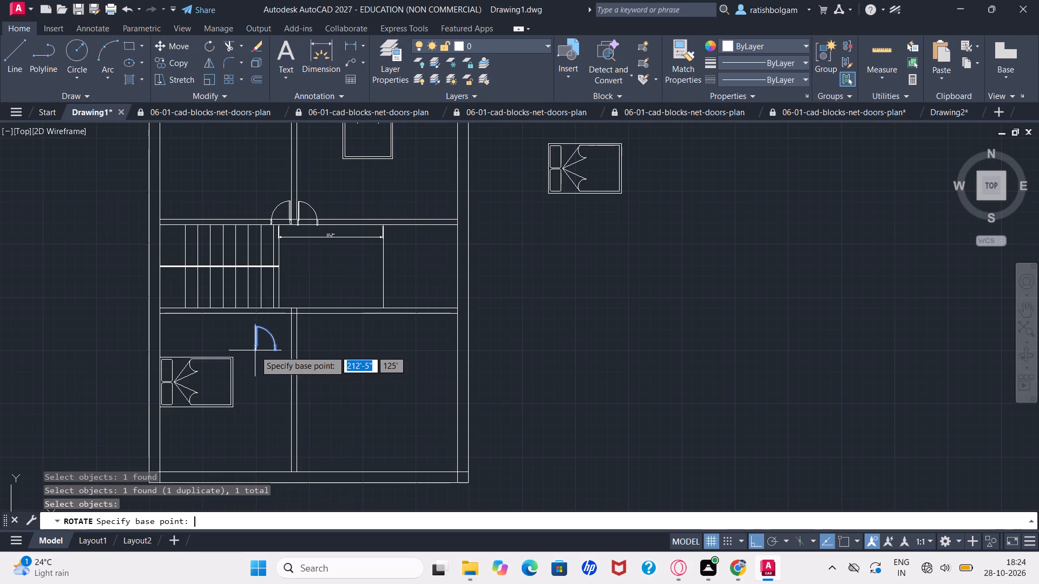
click(255, 350)
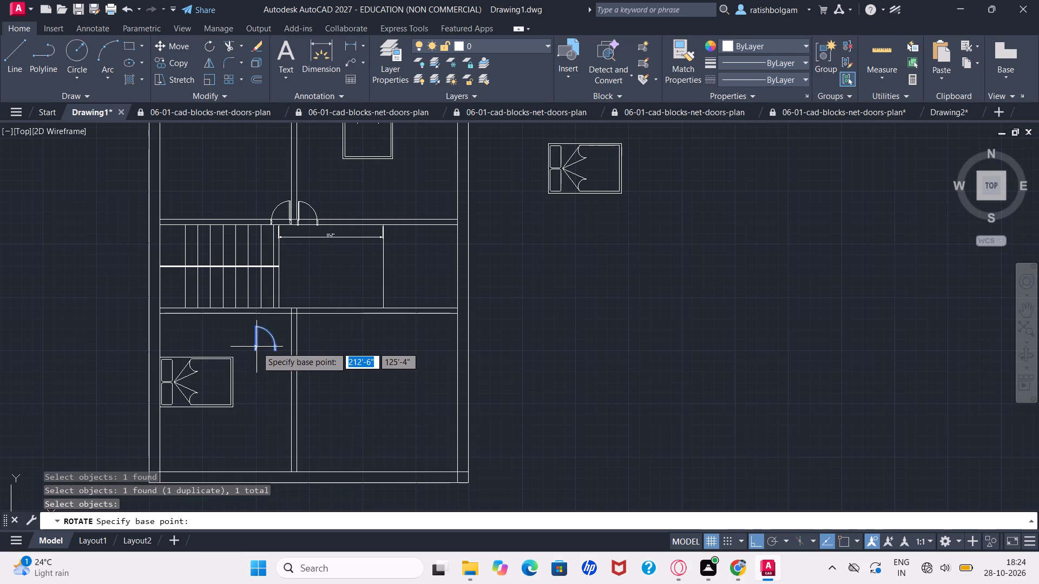
click(257, 347)
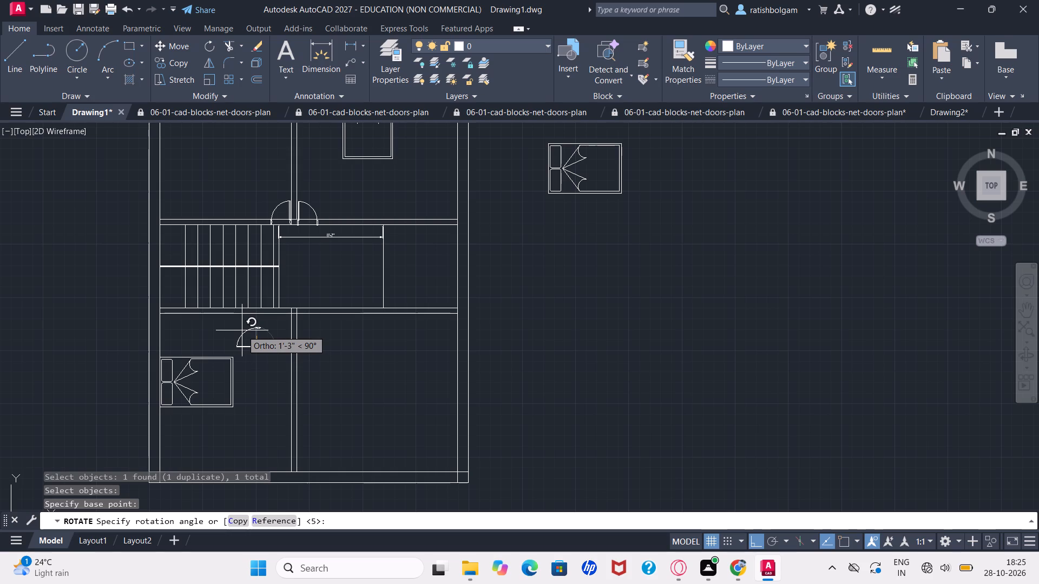
click(242, 330)
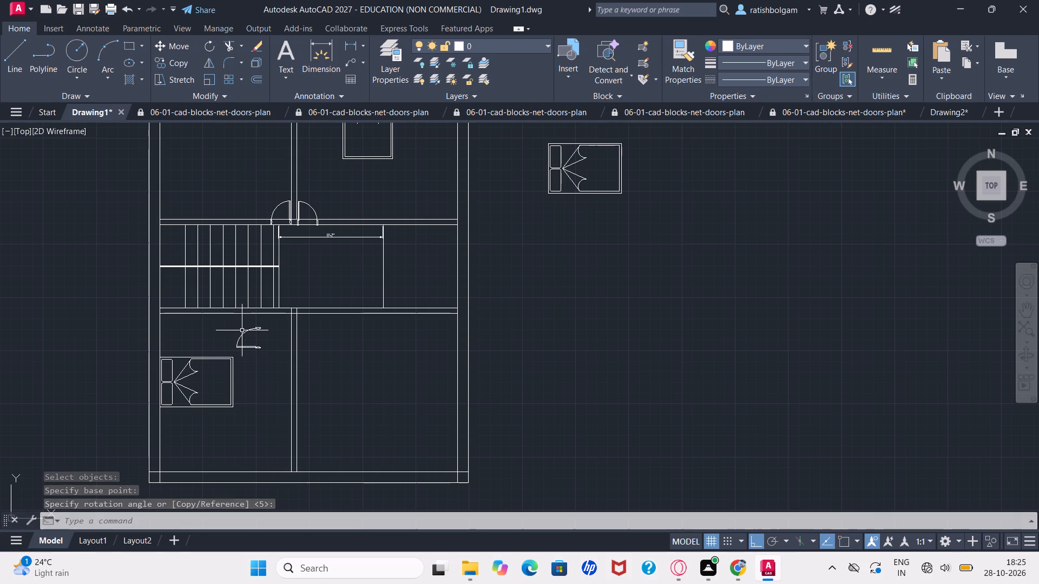
Mirror the southwest room's door block about a horizontal line through its swing arc, erasing the source object.
key(m)
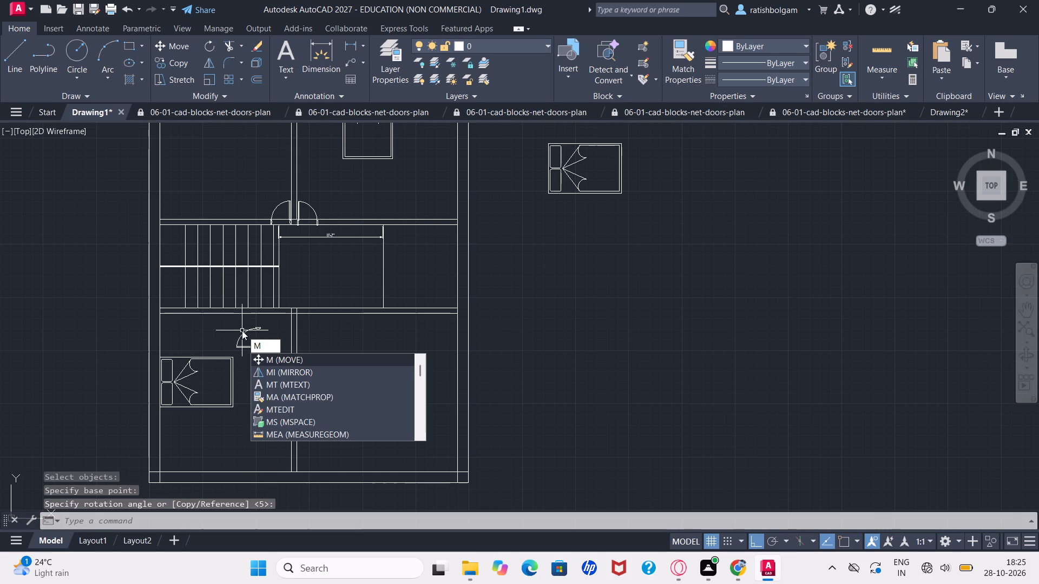
key(i)
key(Return)
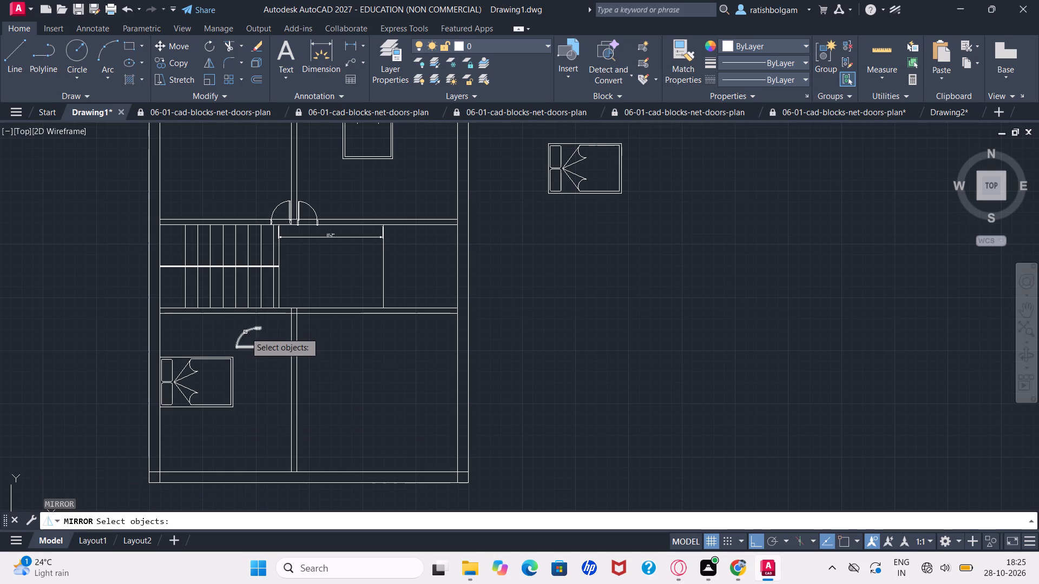
click(245, 332)
key(Return)
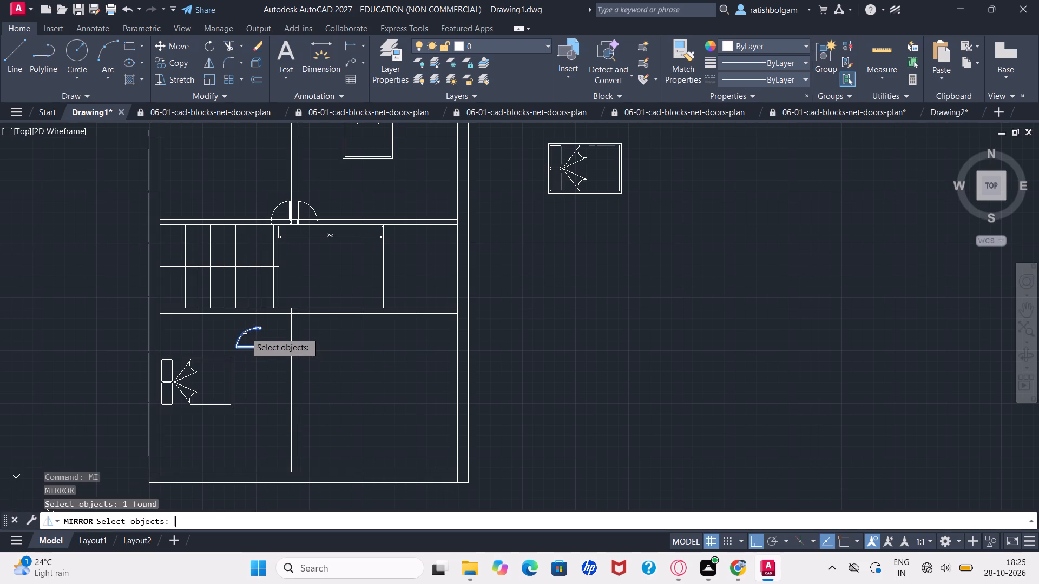
click(245, 332)
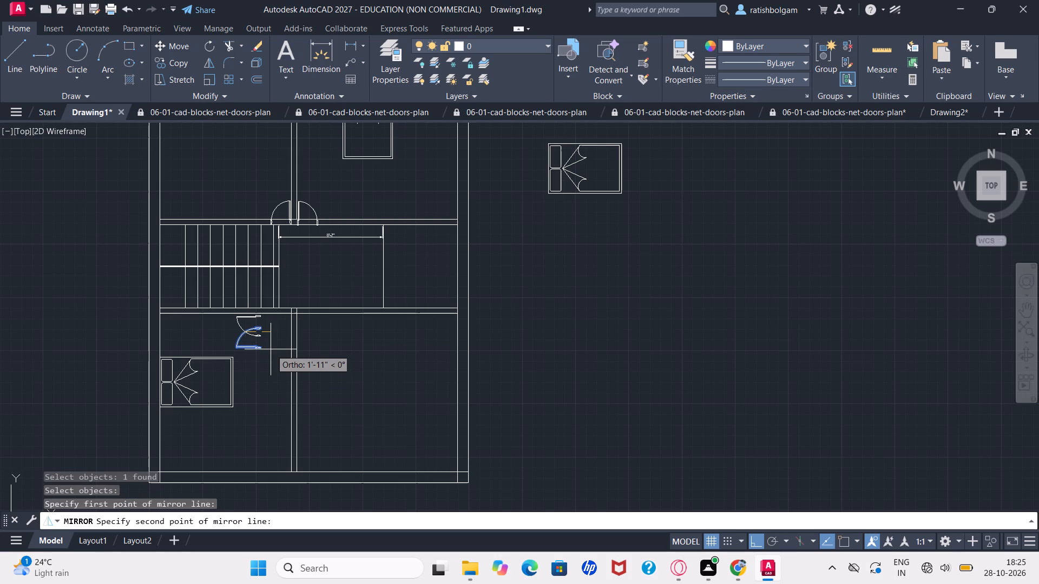
click(290, 376)
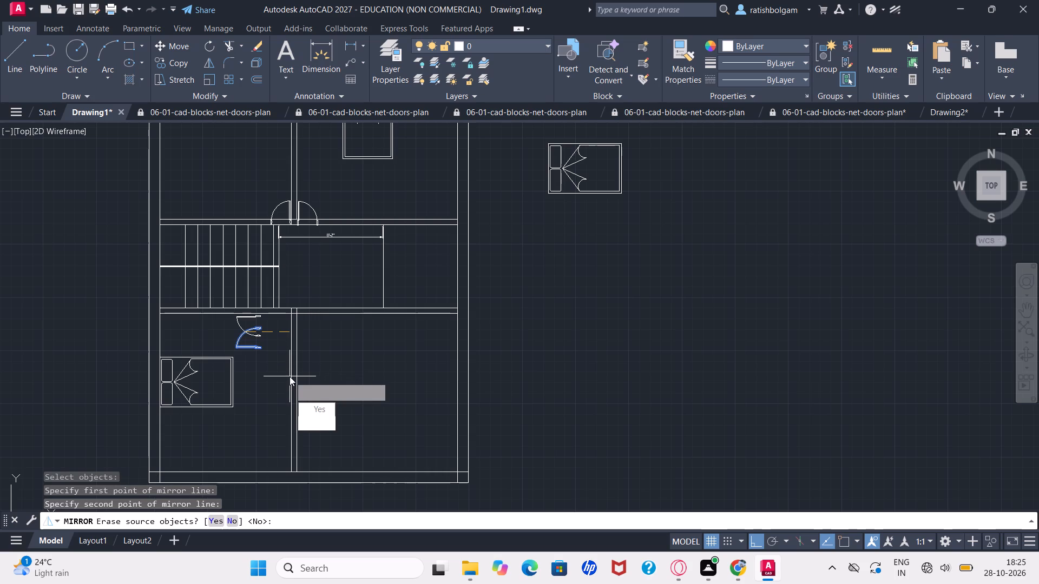
drag(310, 406, 290, 376)
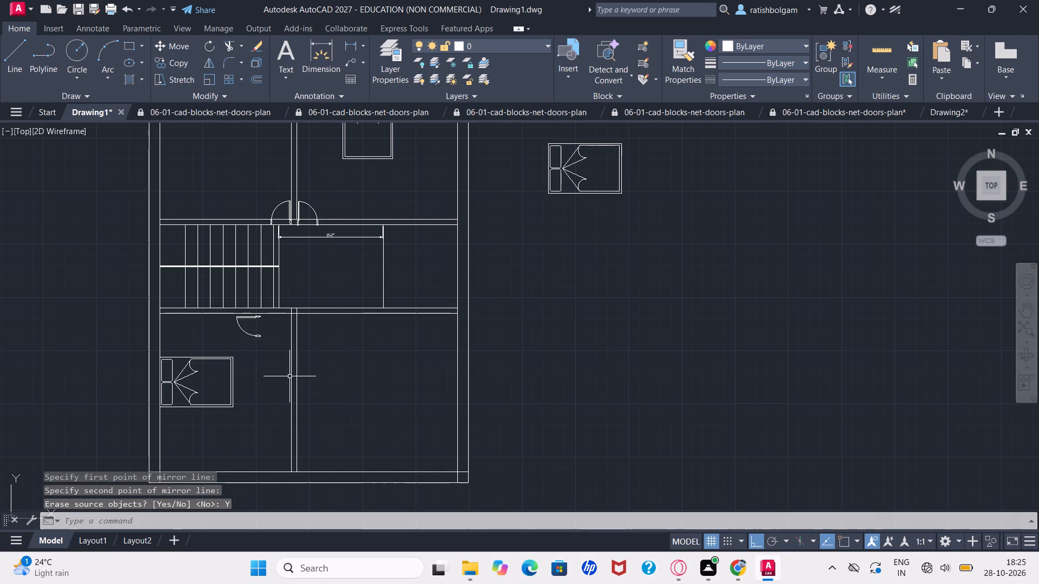
Move the southwest room's door block about 3" straight up, so its hinge side sits just below the horizontal partition.
key(m)
key(Return)
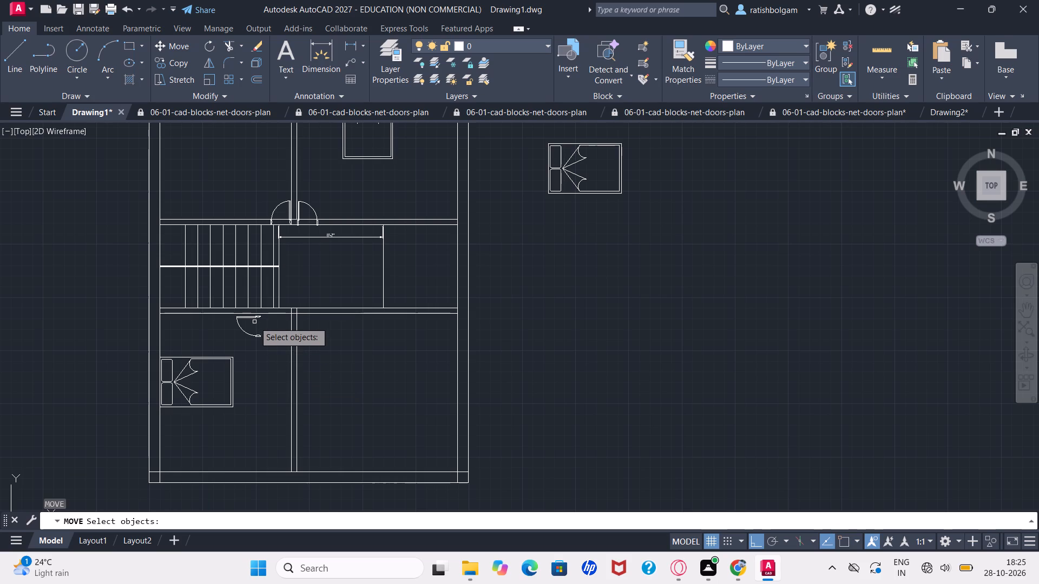
ctrl+scroll(254, 322, up, 3)
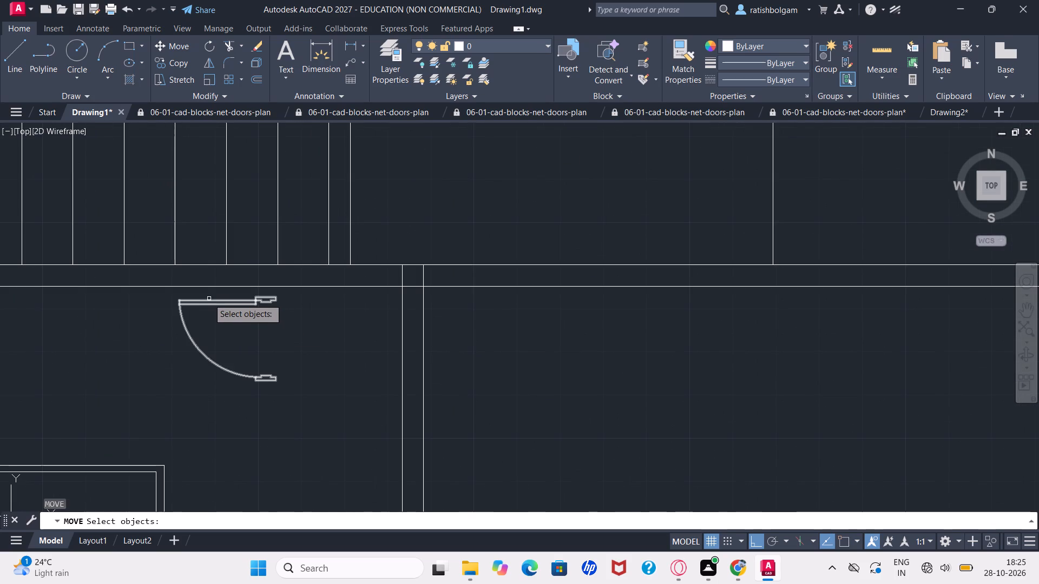
click(192, 303)
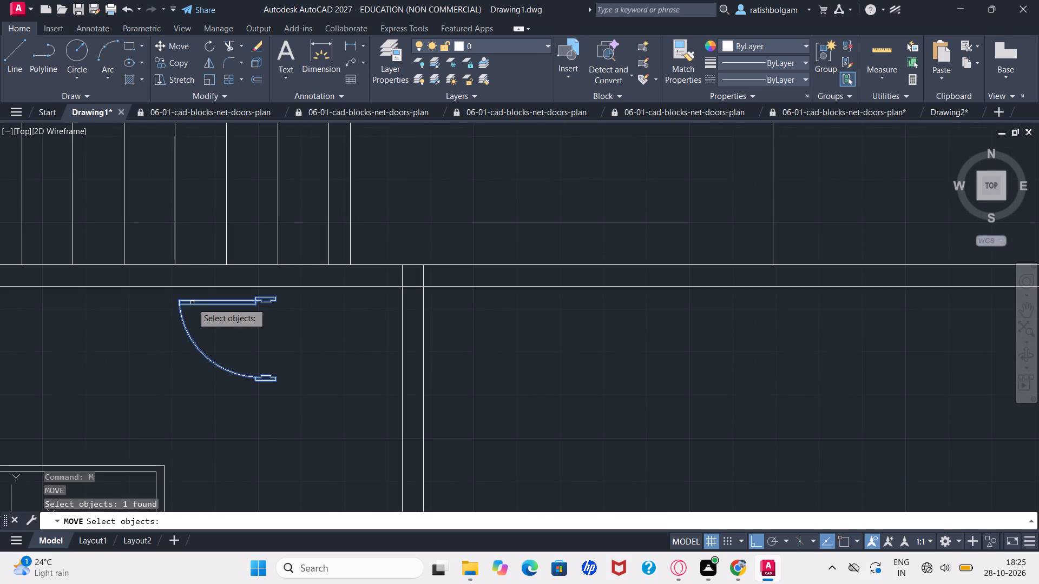
key(Return)
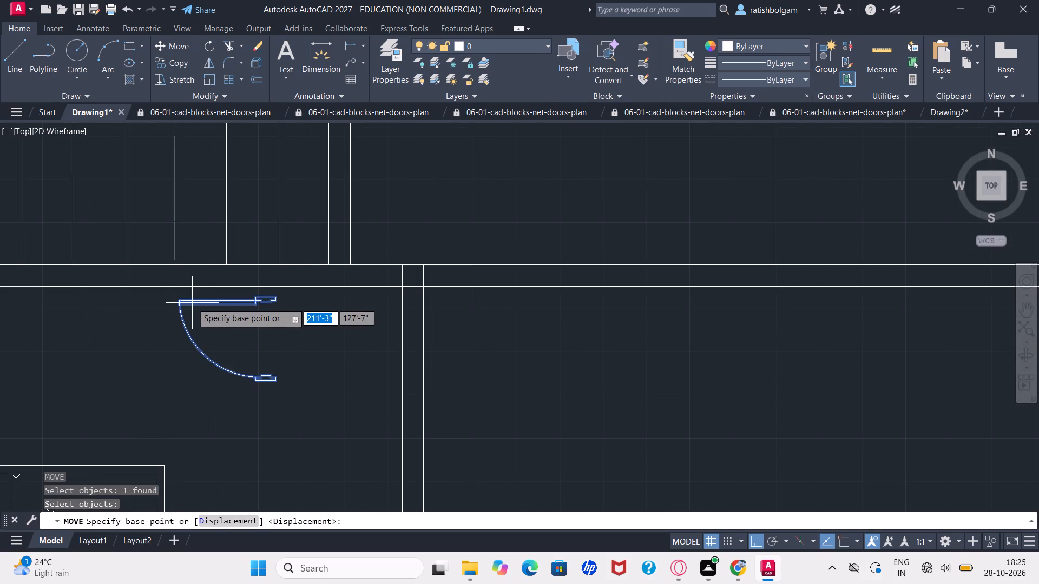
click(192, 303)
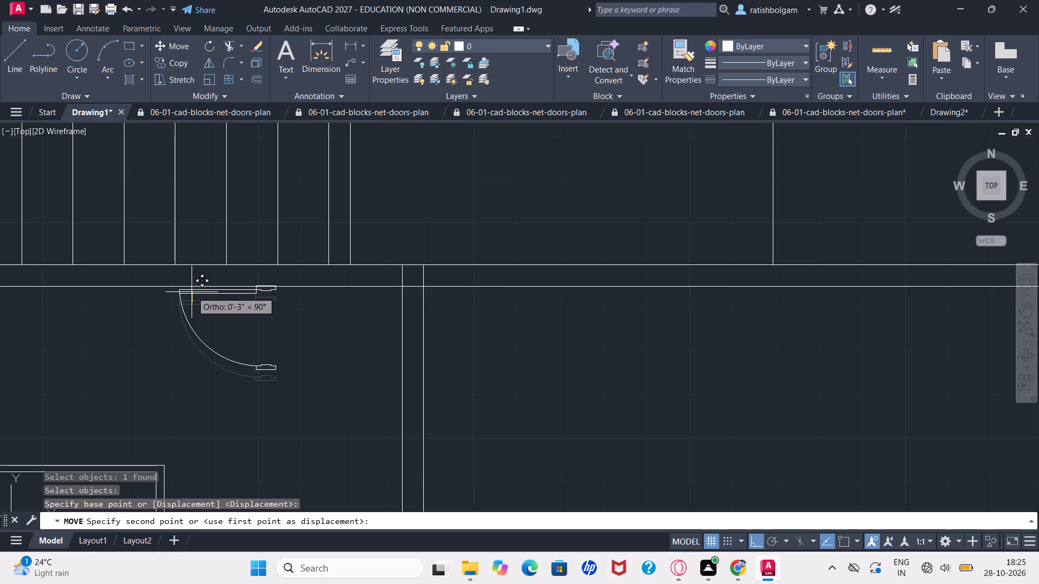
click(192, 293)
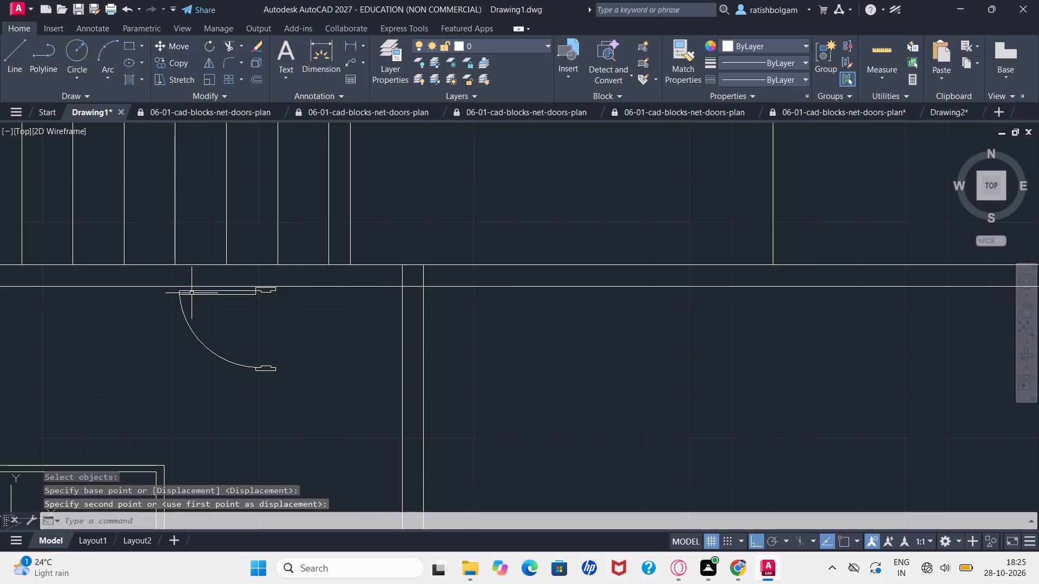
Move the southwest room's door block about 2'-10" straight east so its jambs sit within the vertical partition.
key(m)
key(Return)
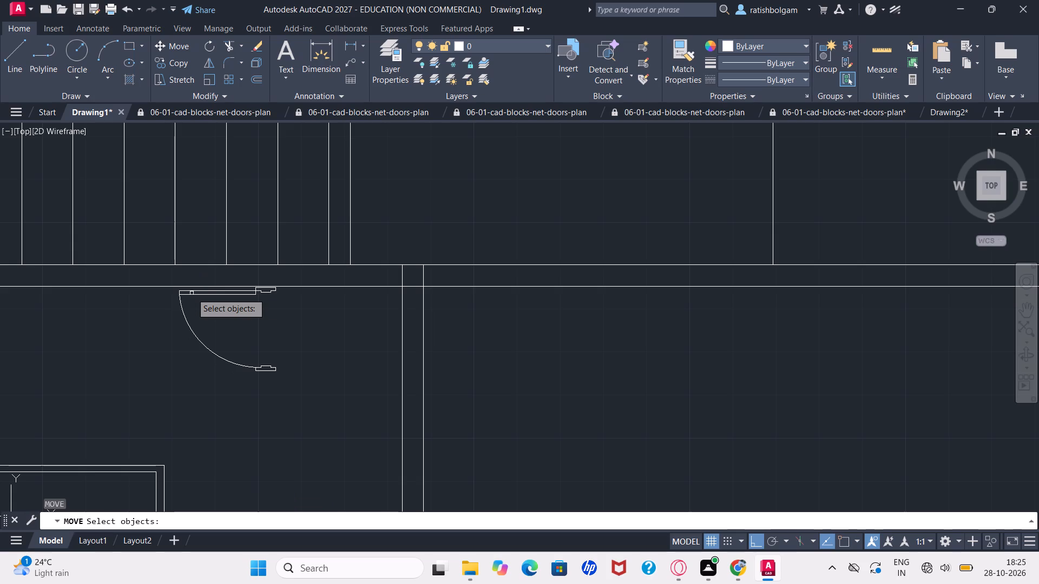
click(192, 293)
key(Return)
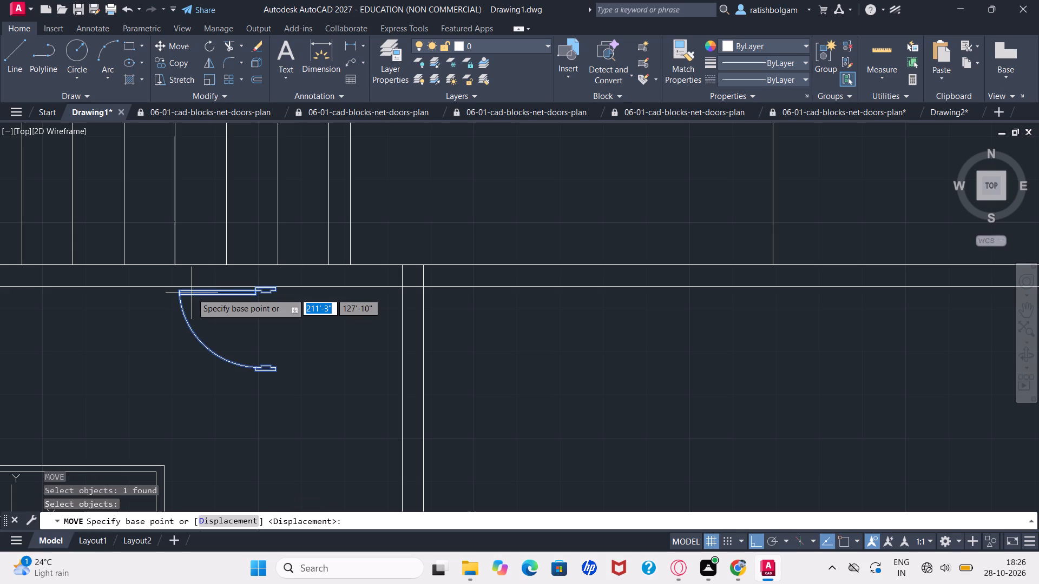
click(192, 293)
click(192, 293)
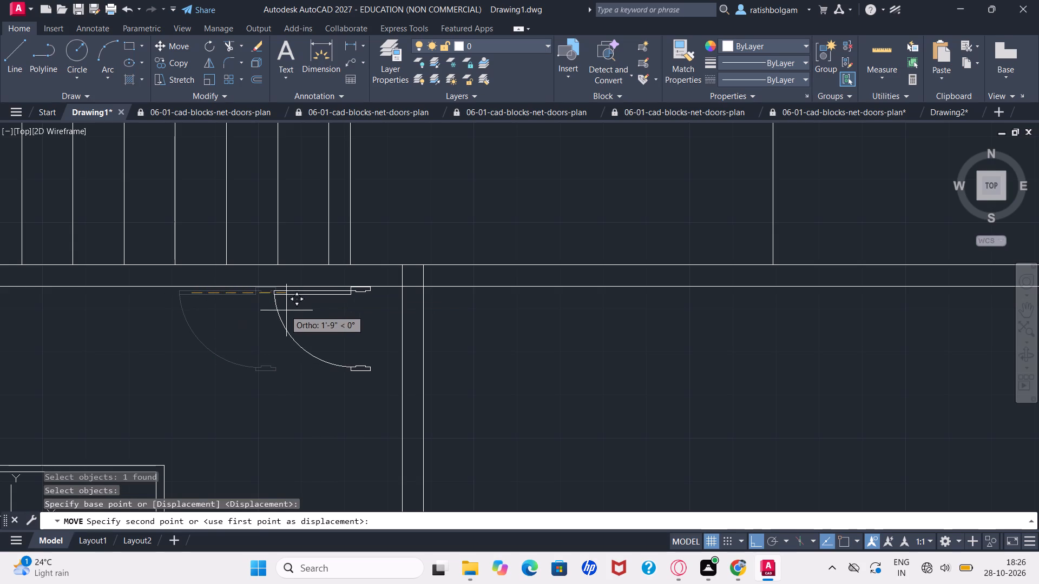
click(338, 313)
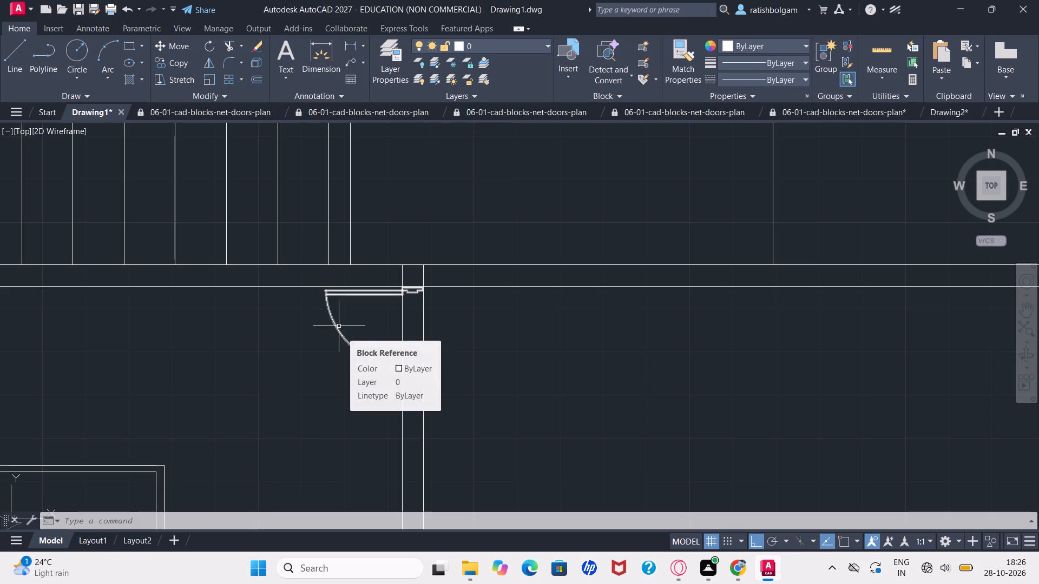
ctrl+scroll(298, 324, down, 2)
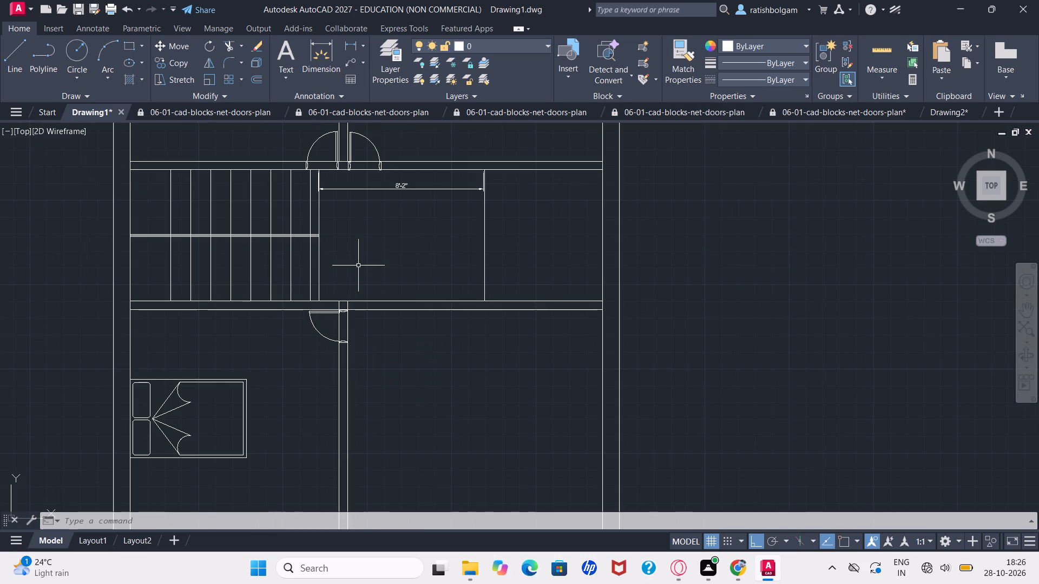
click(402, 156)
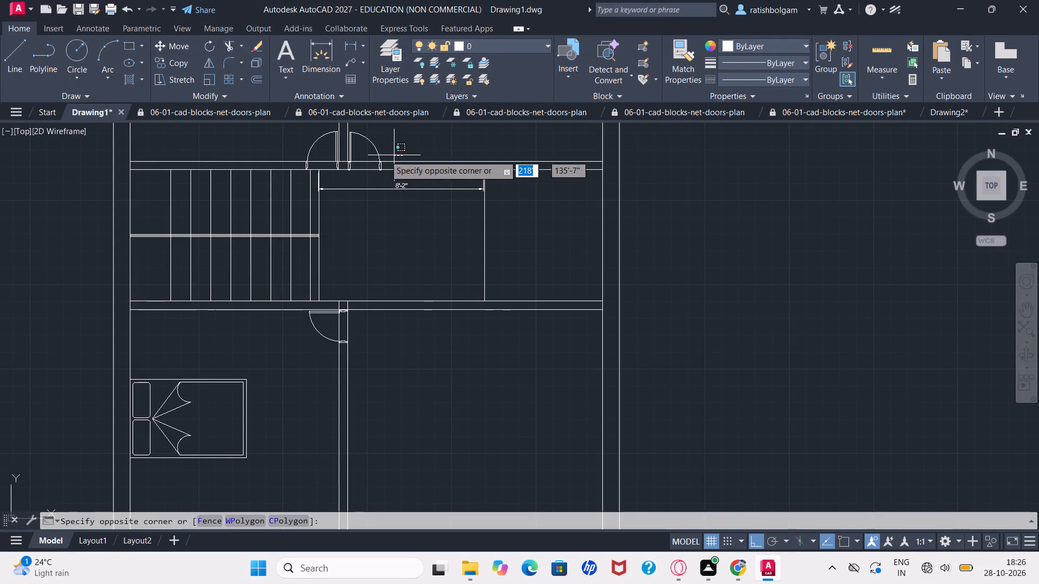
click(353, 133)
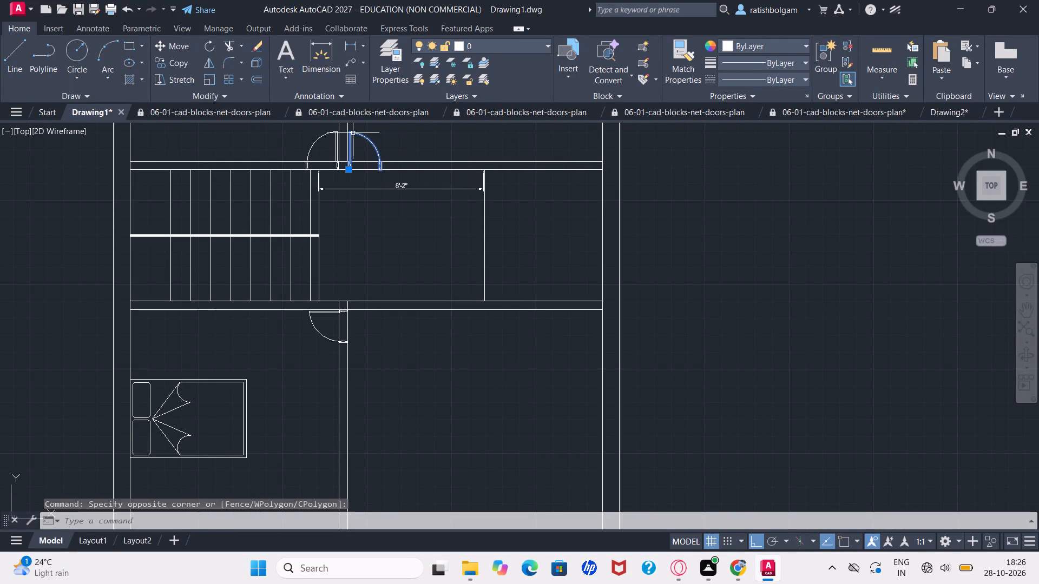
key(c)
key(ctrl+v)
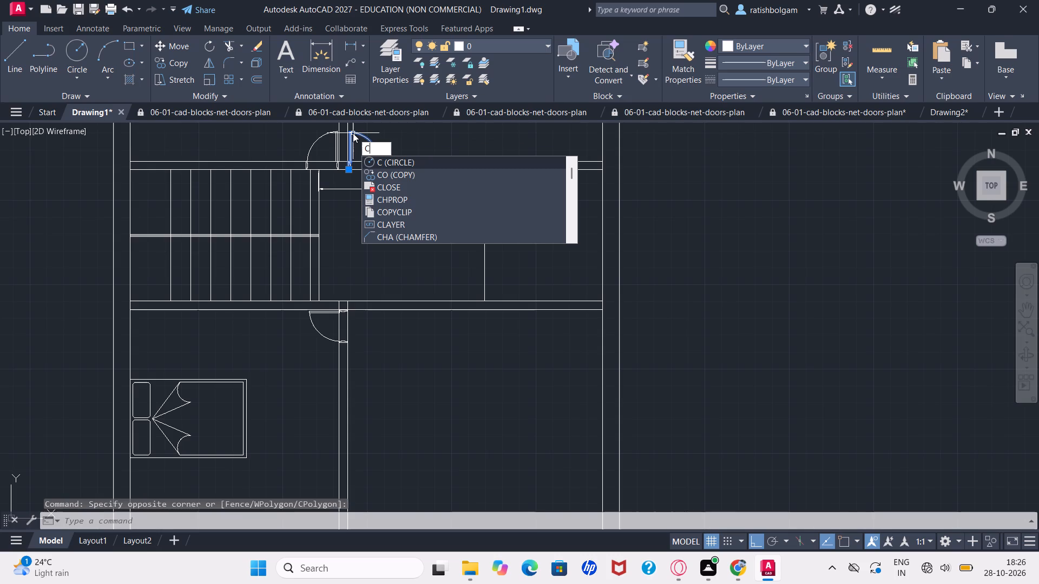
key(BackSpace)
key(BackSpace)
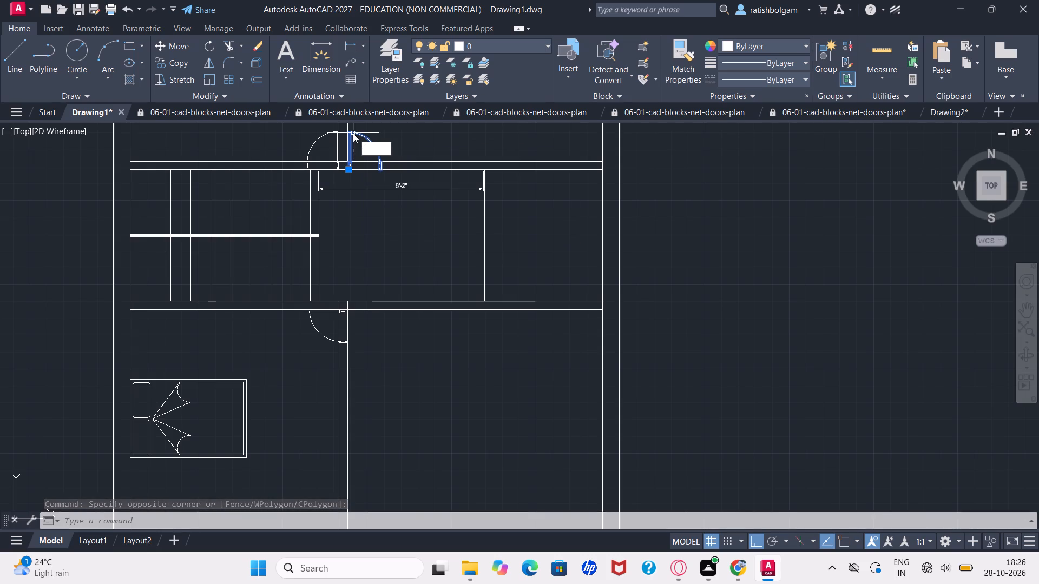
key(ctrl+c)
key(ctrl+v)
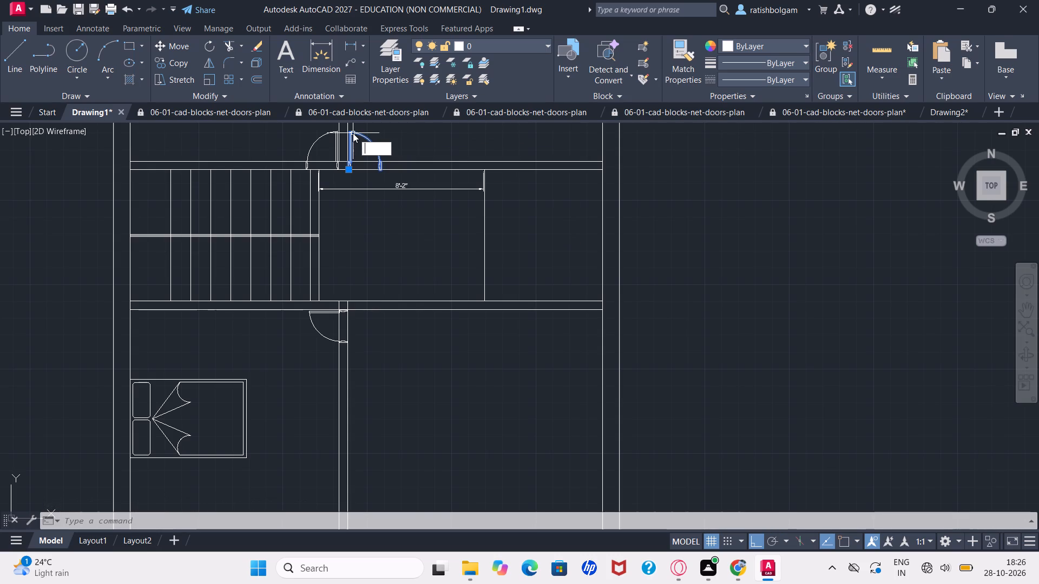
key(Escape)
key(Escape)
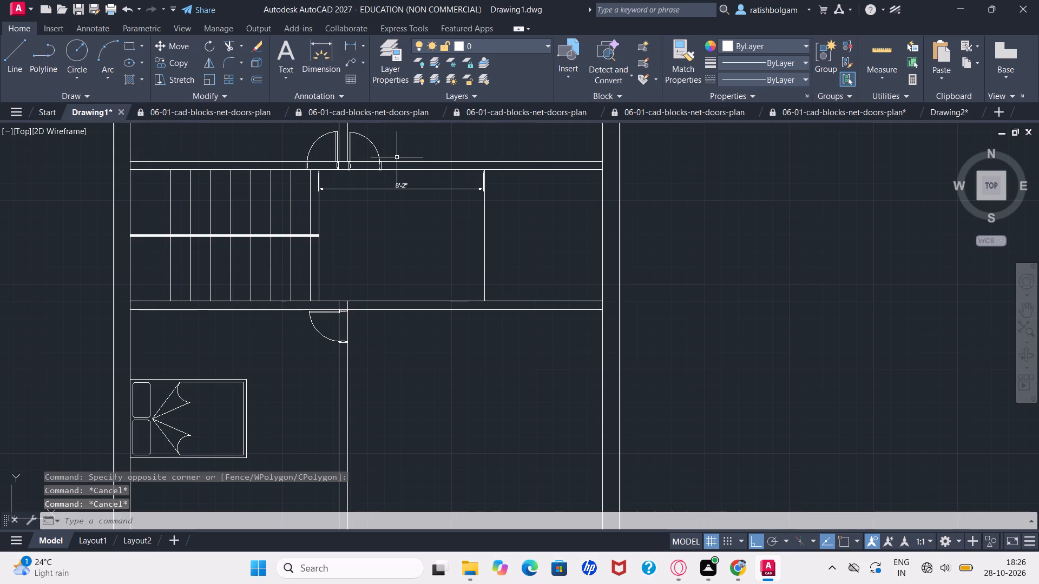
Copy the northeast room's door block and paste it on the south outer wall, just east of the vertical partition.
click(397, 157)
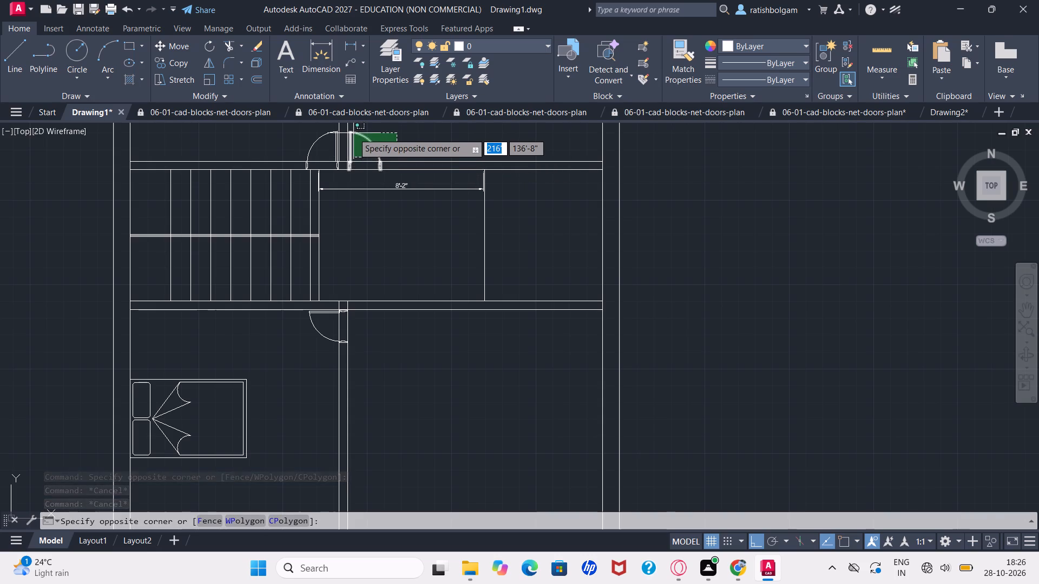
click(353, 133)
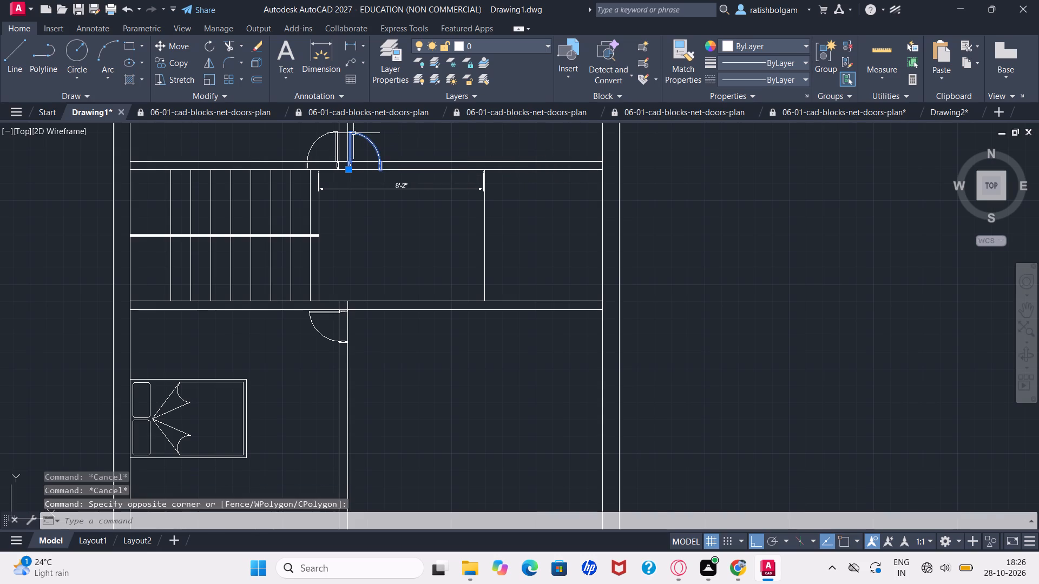
key(ctrl+c)
key(ctrl+v)
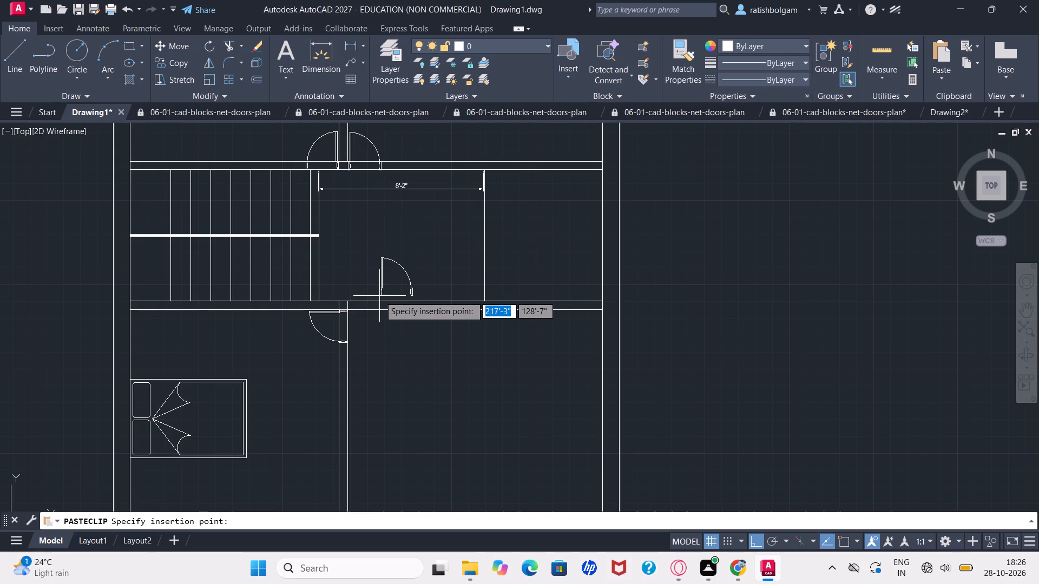
ctrl+scroll(398, 342, down, 1)
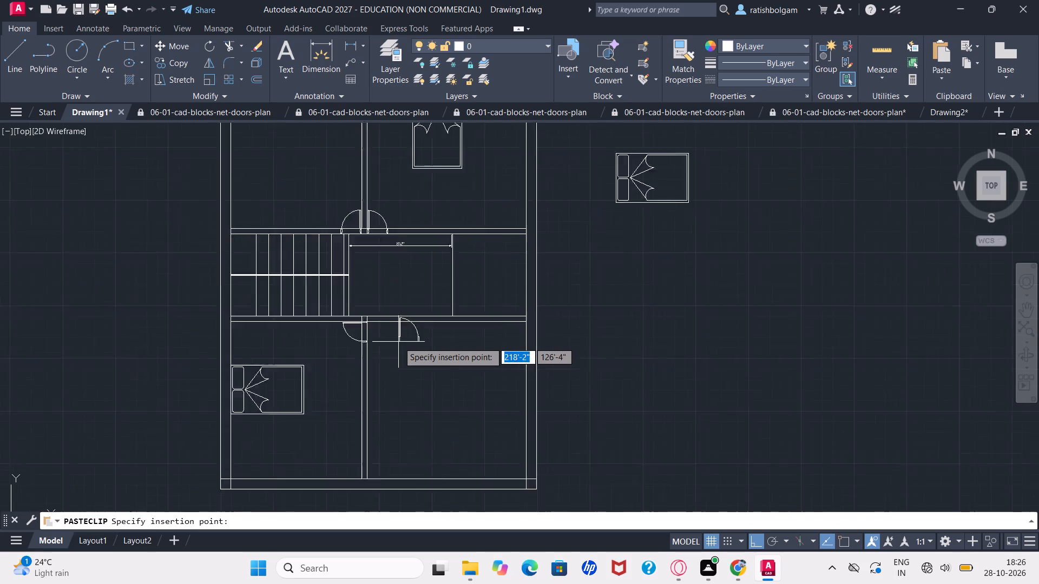
ctrl+scroll(398, 342, down, 1)
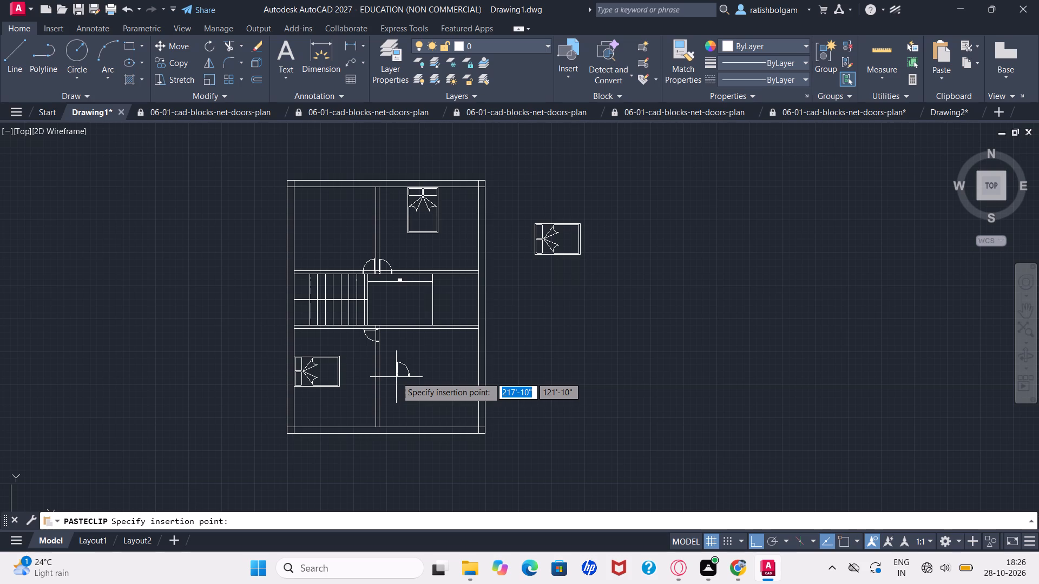
ctrl+scroll(396, 377, up, 1)
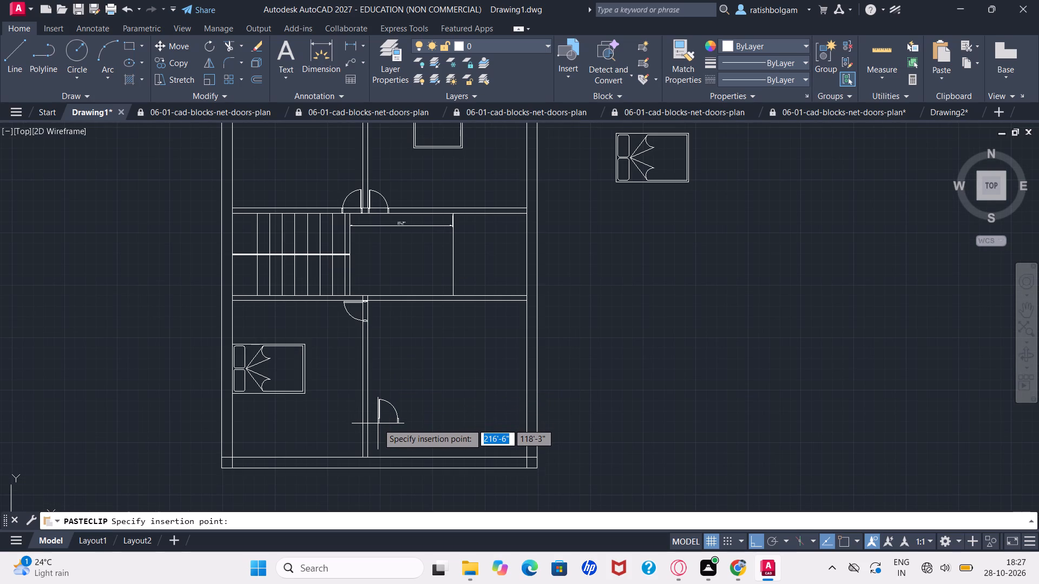
ctrl+scroll(378, 423, up, 2)
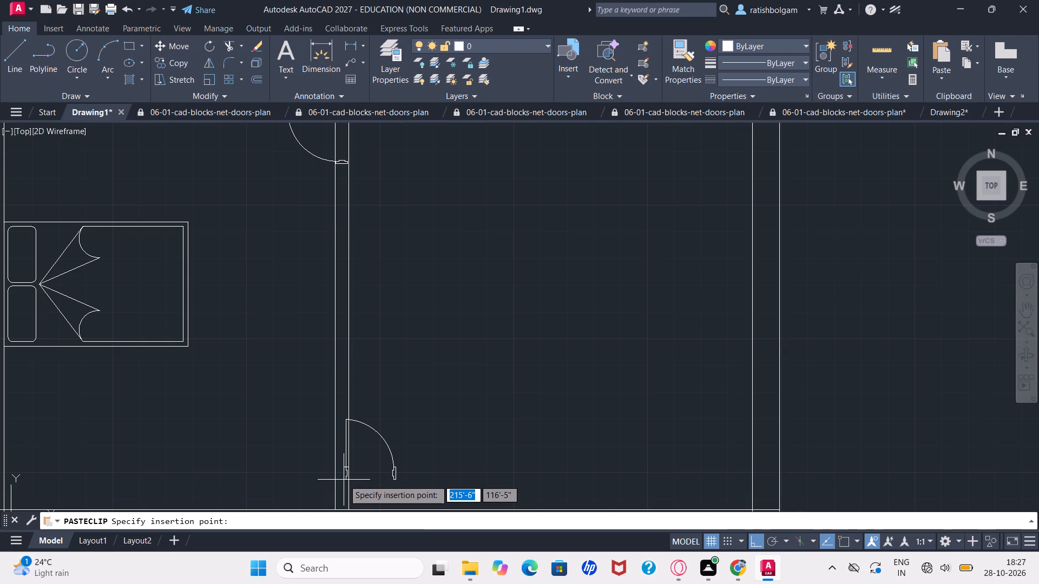
ctrl+scroll(344, 480, down, 1)
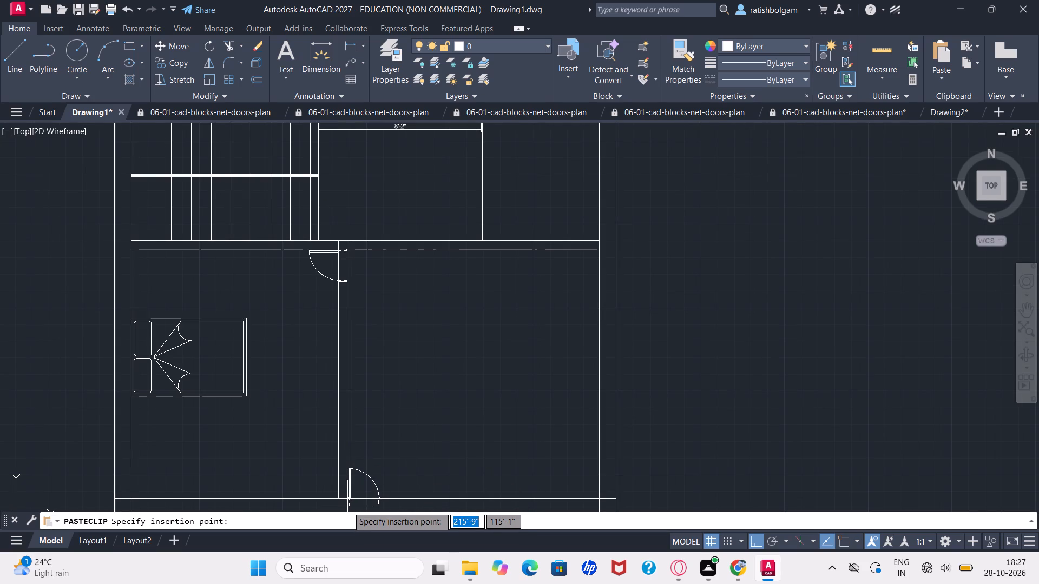
click(347, 506)
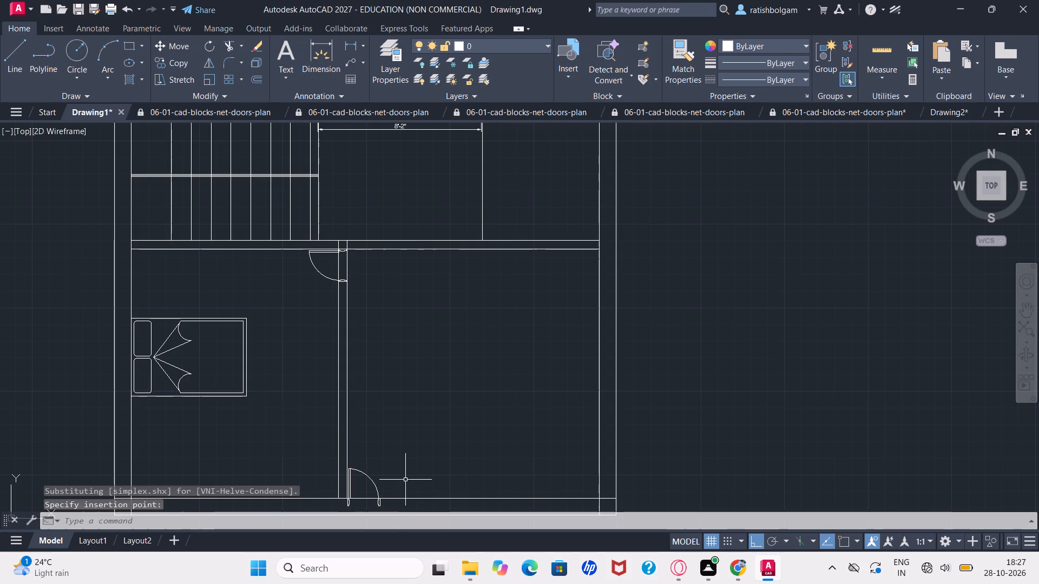
key(Escape)
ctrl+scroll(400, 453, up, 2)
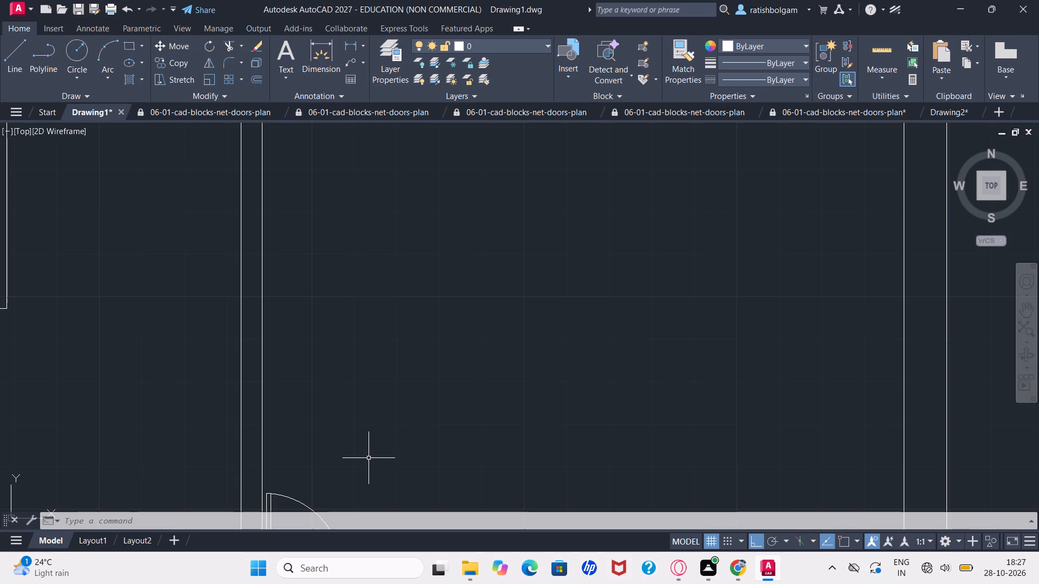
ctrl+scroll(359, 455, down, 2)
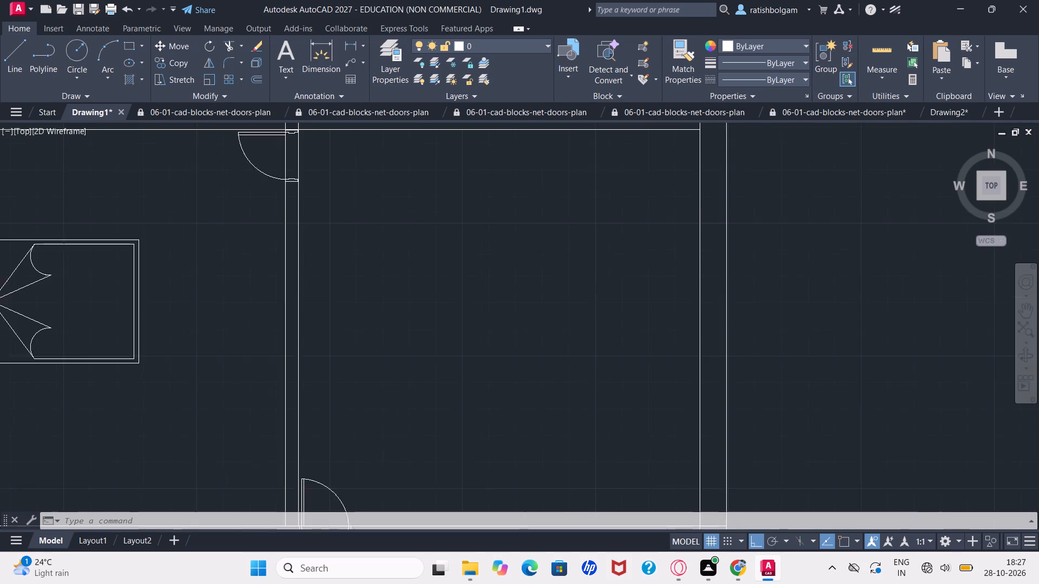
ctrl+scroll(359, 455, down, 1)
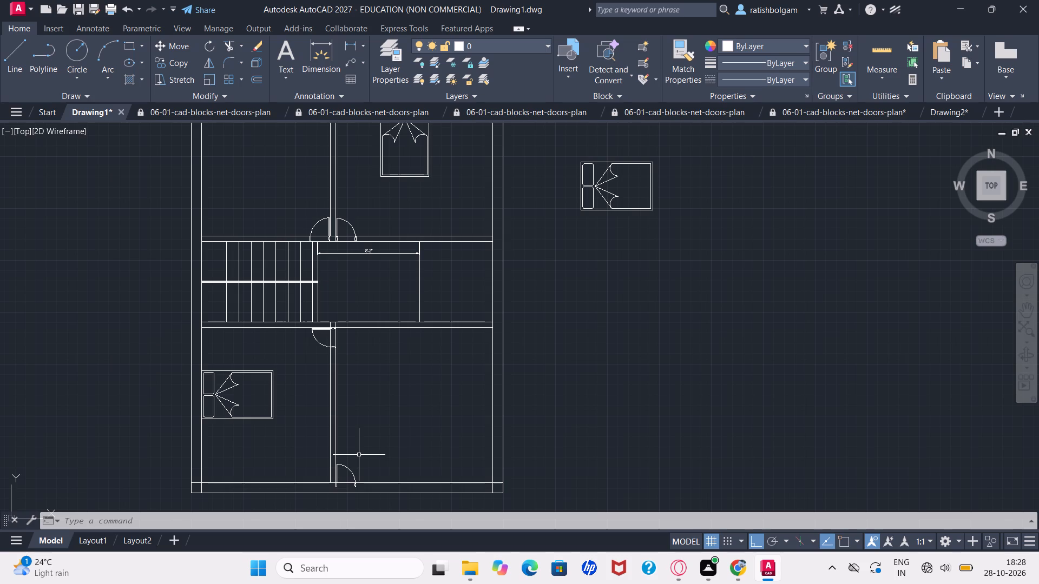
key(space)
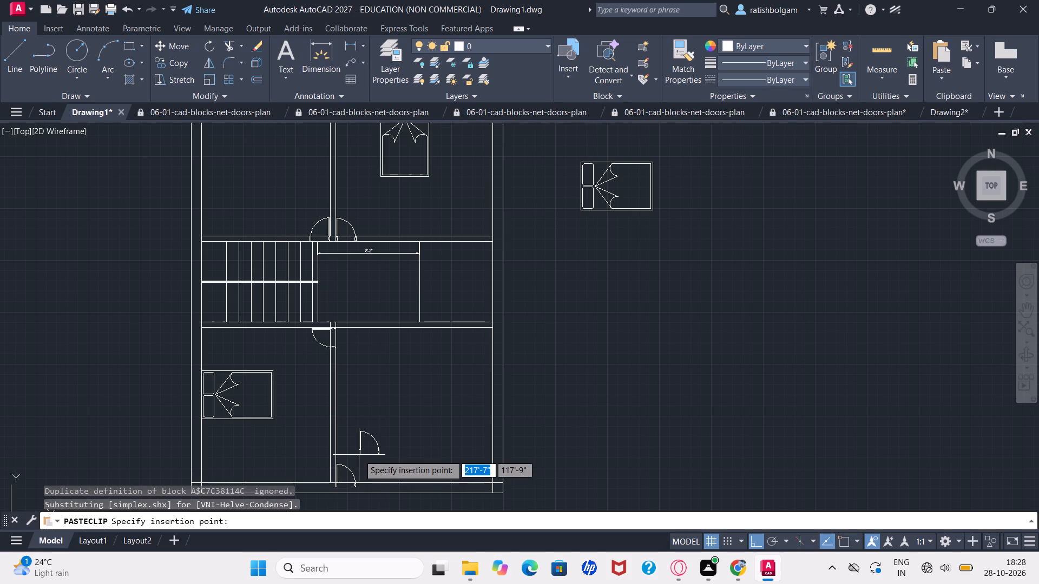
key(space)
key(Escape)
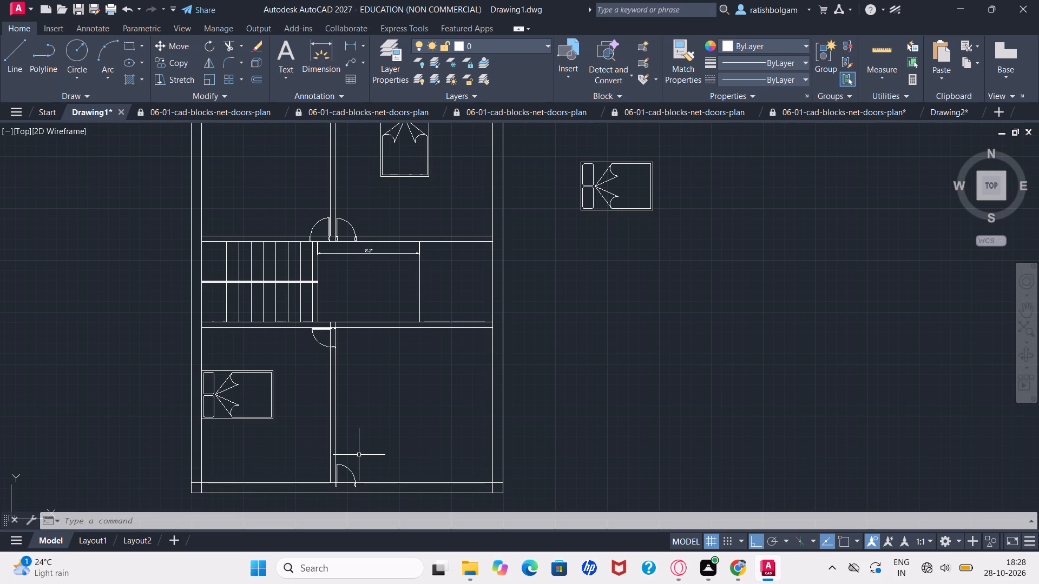
Move the south outer wall's door block about 1'-8" straight east, away from the vertical partition.
ctrl+scroll(359, 455, up, 3)
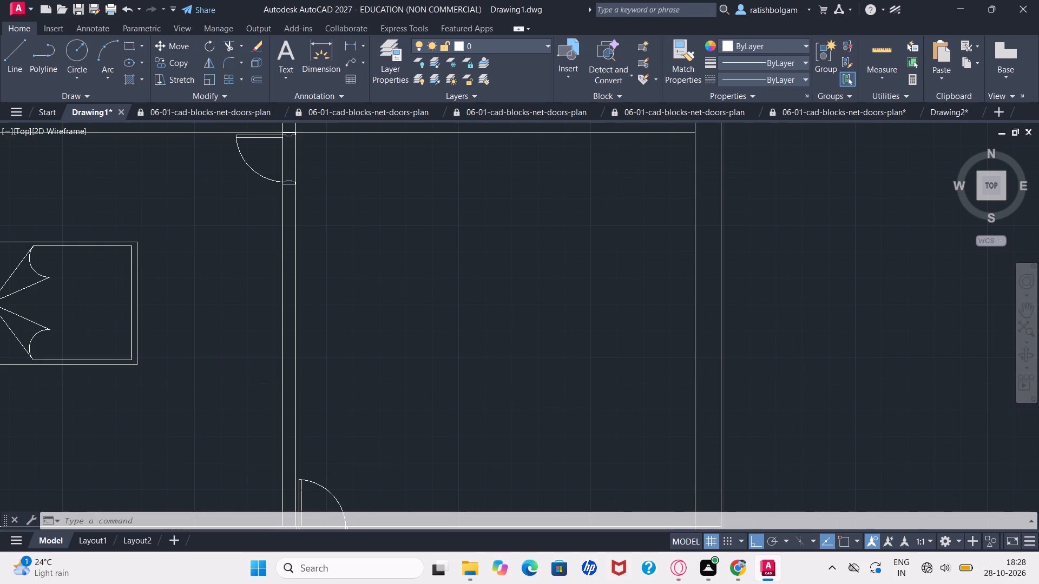
key(p)
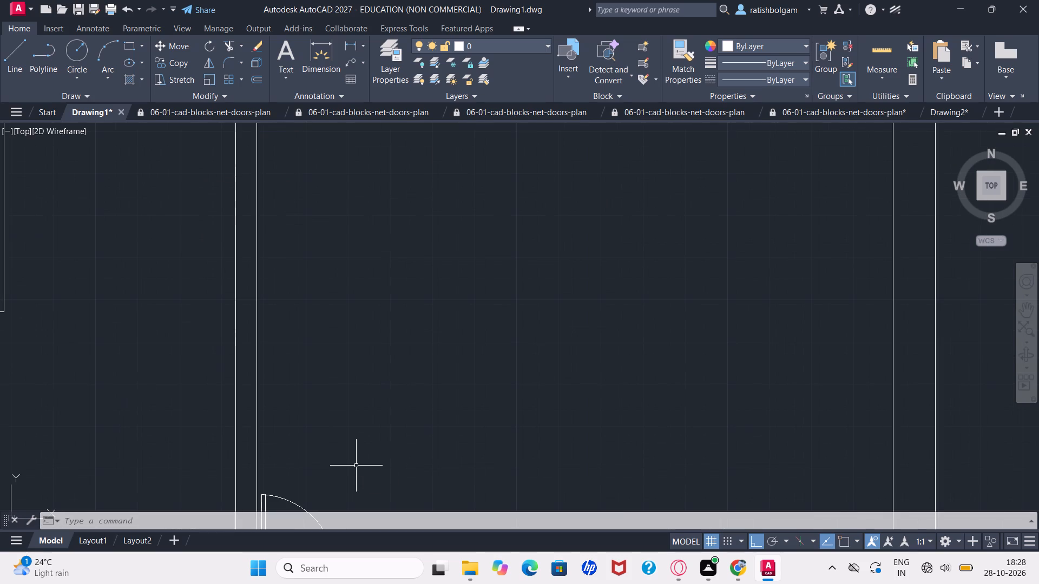
key(Return)
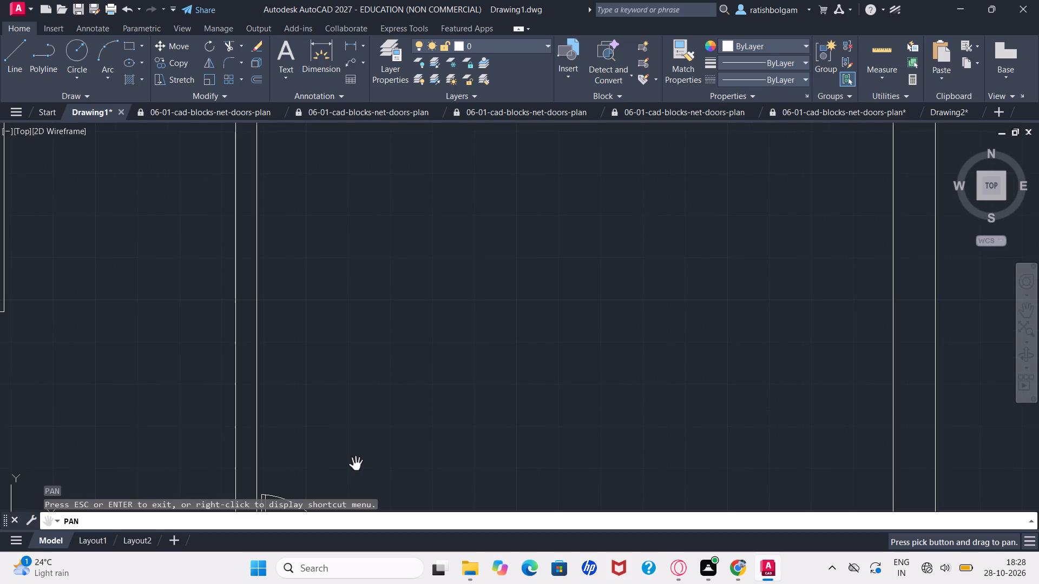
click(356, 464)
drag(356, 429, 356, 411)
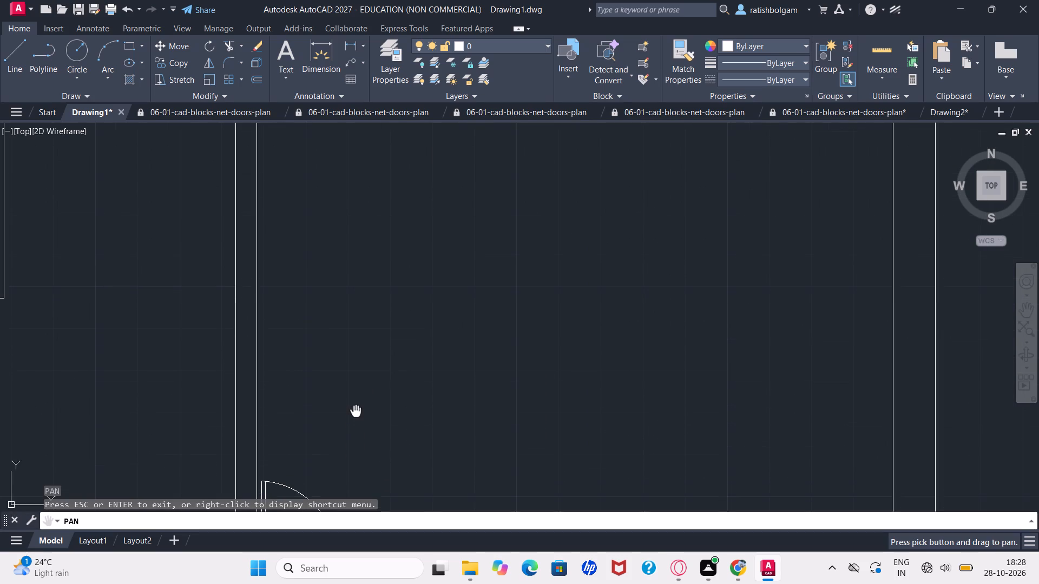
drag(356, 411, 386, 172)
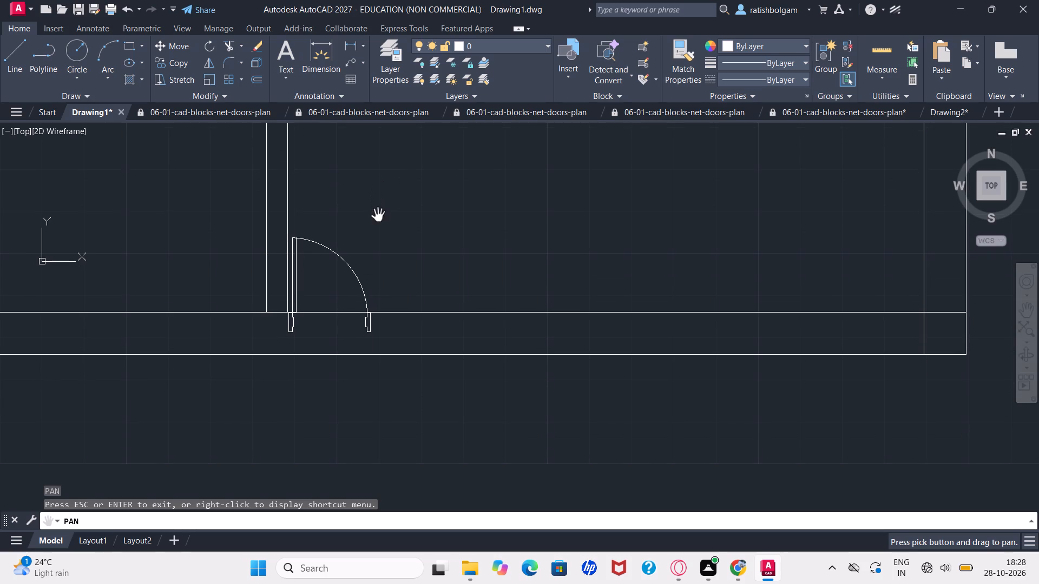
key(Escape)
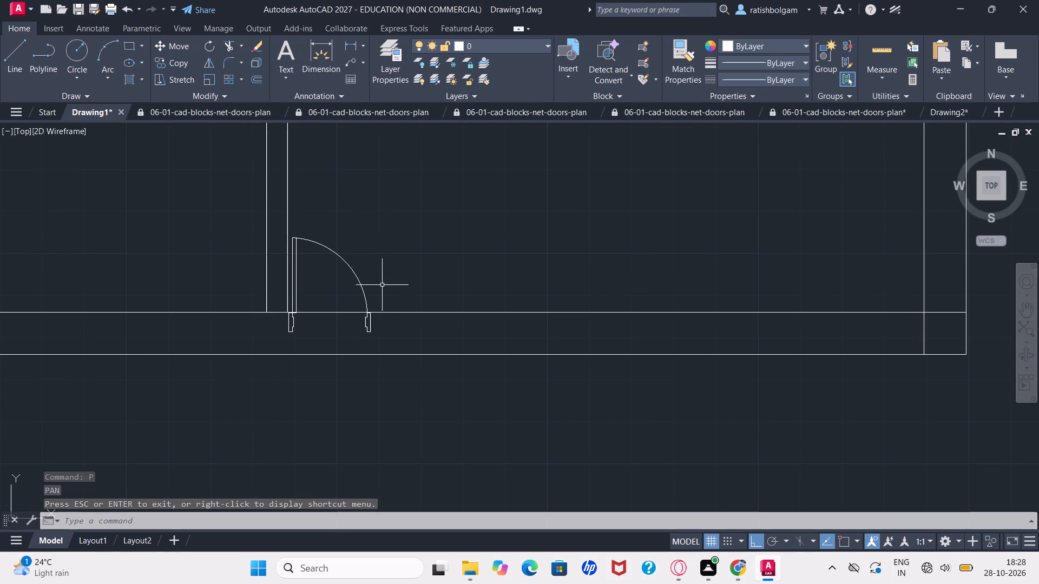
click(380, 307)
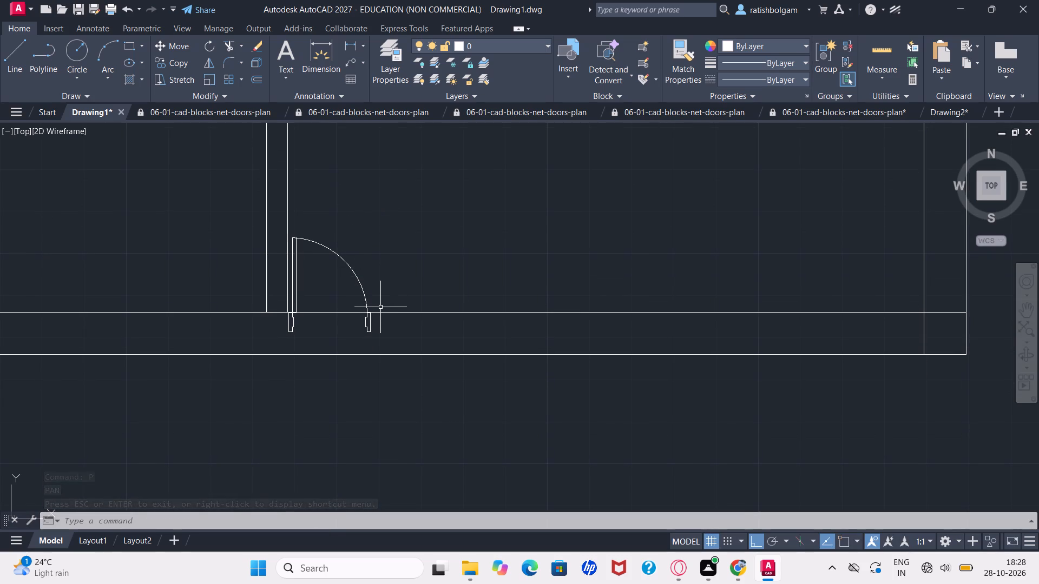
click(295, 240)
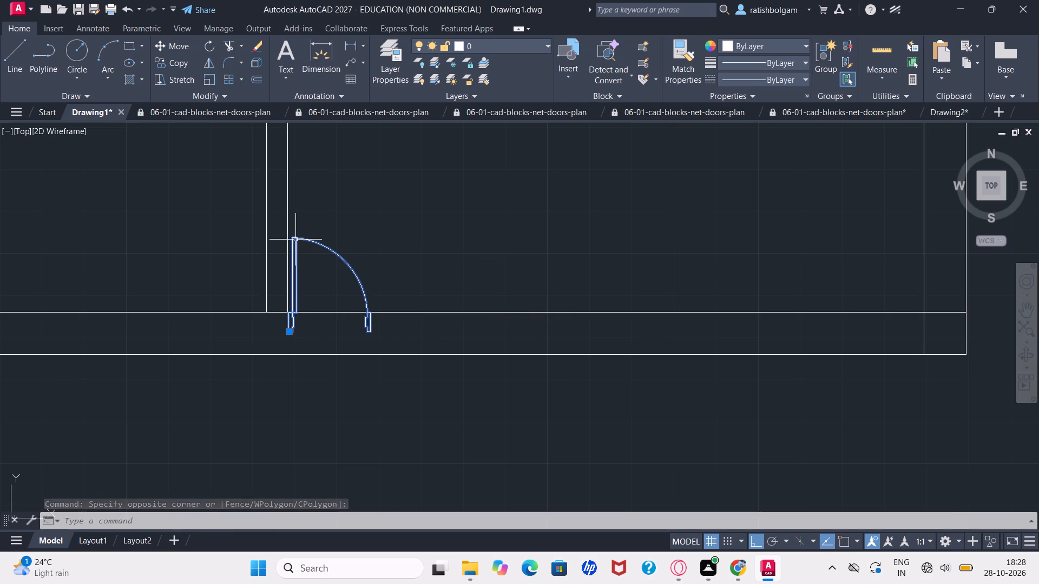
key(Escape)
key(m)
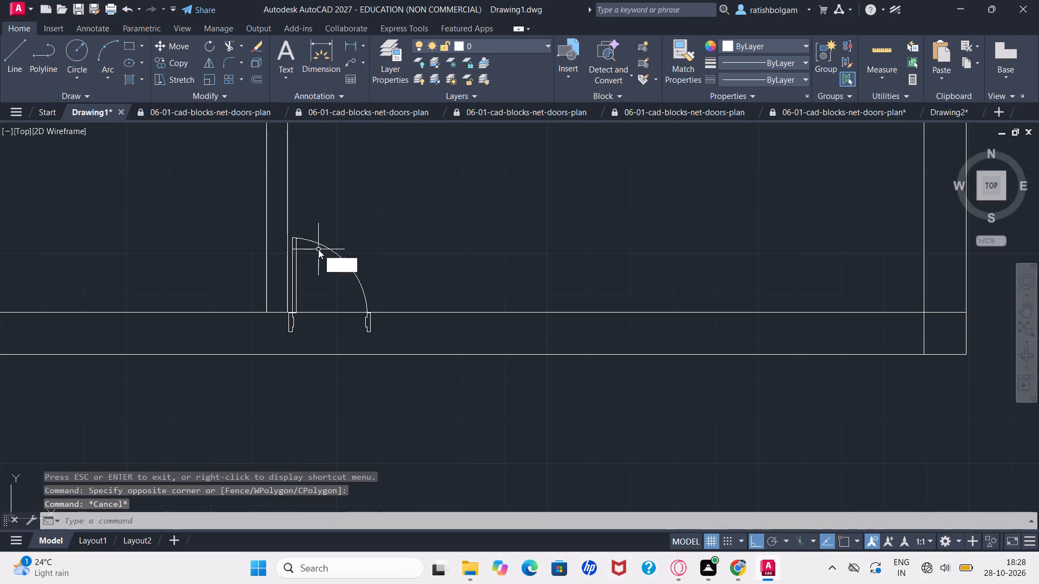
key(Return)
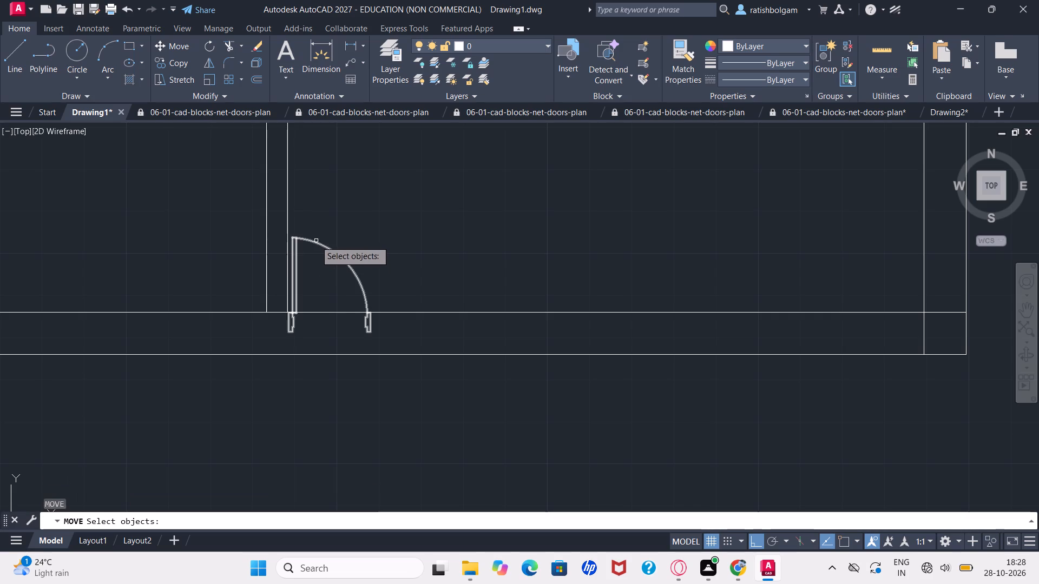
click(314, 240)
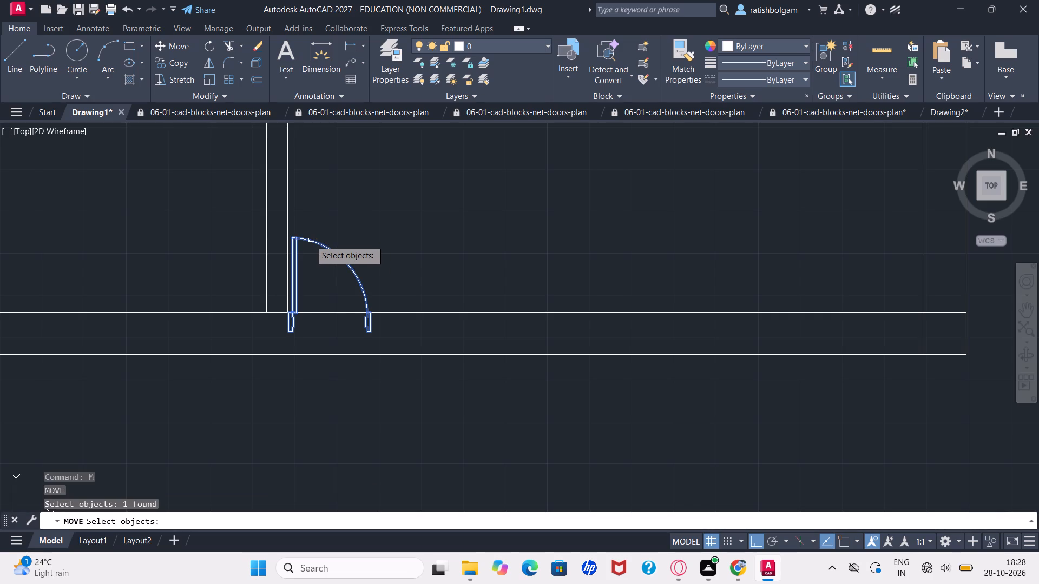
key(Return)
click(310, 240)
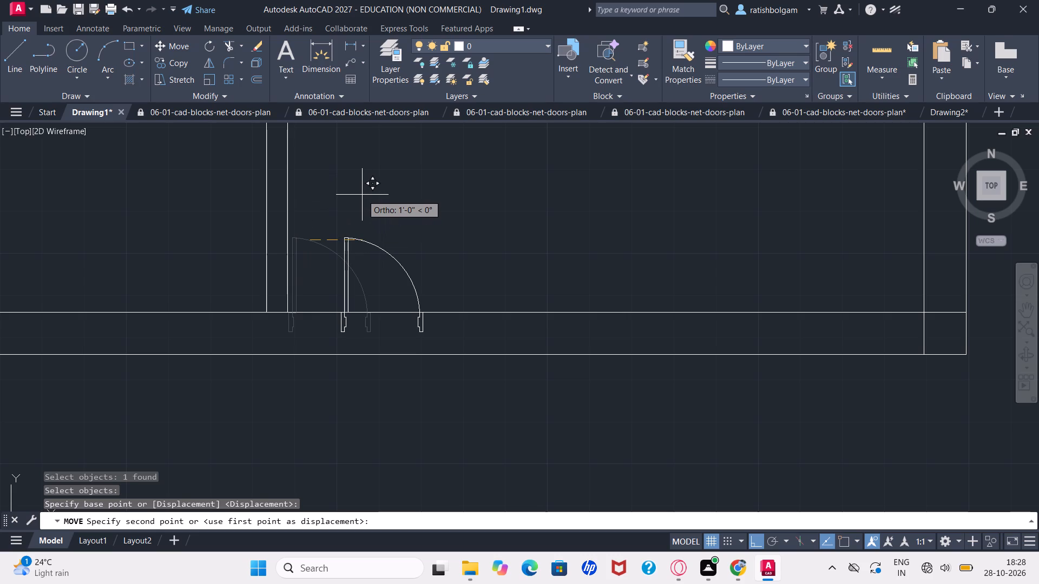
click(395, 183)
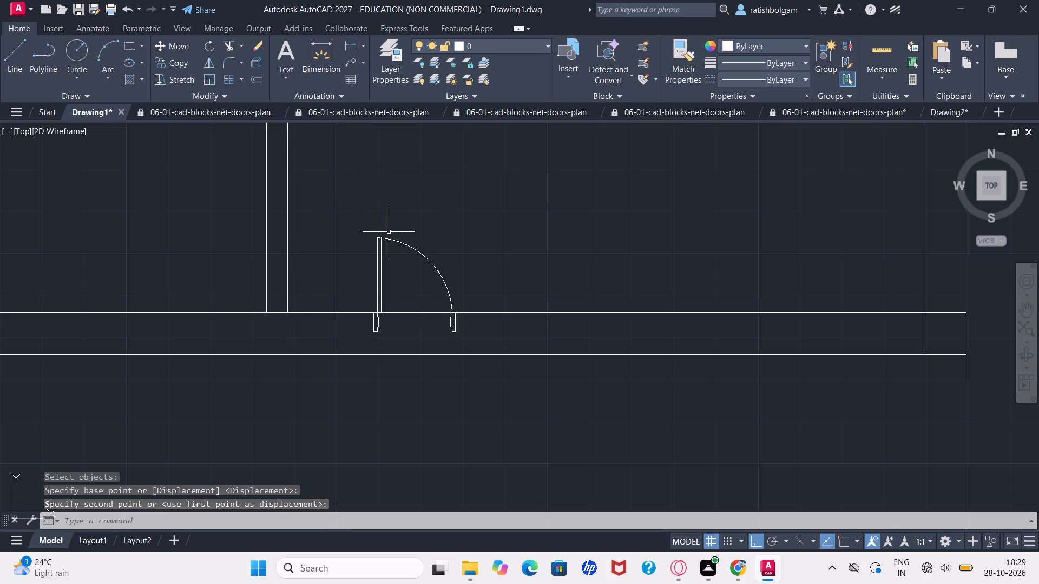
Move the south outer wall's door block about 1'-6" straight west, leaving a small gap to the vertical partition.
key(m)
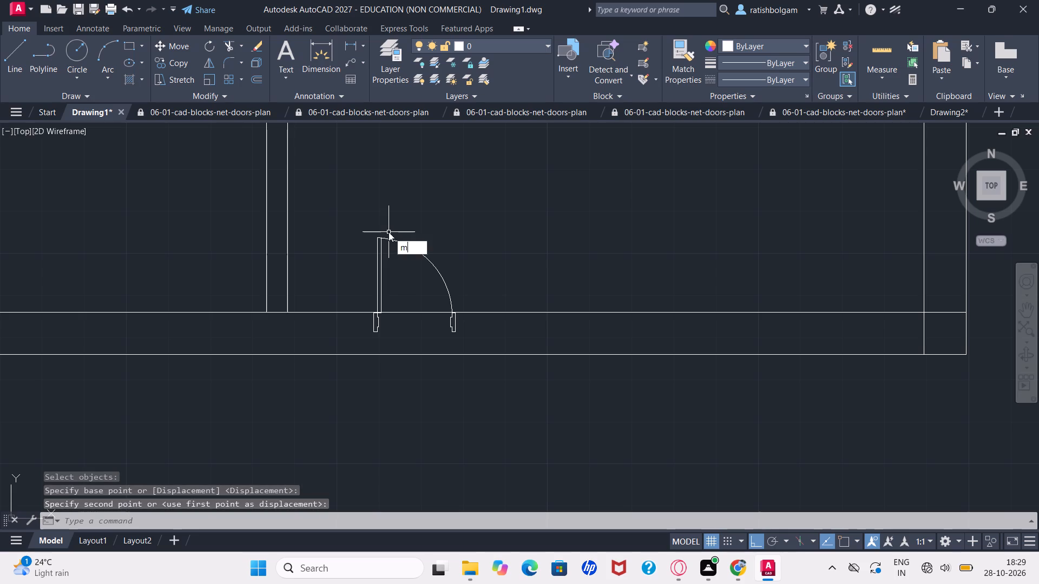
key(Return)
click(388, 239)
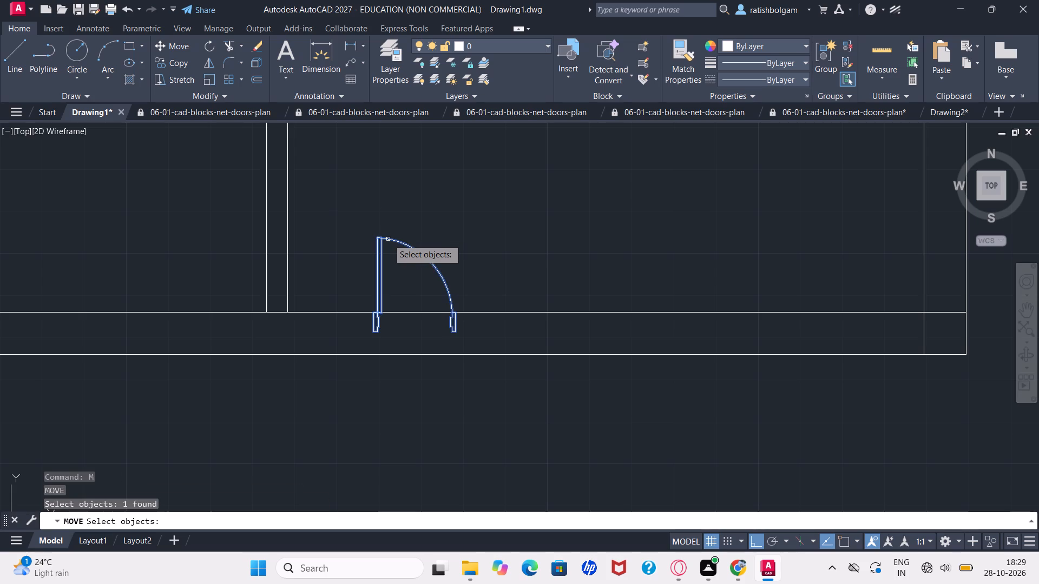
key(Return)
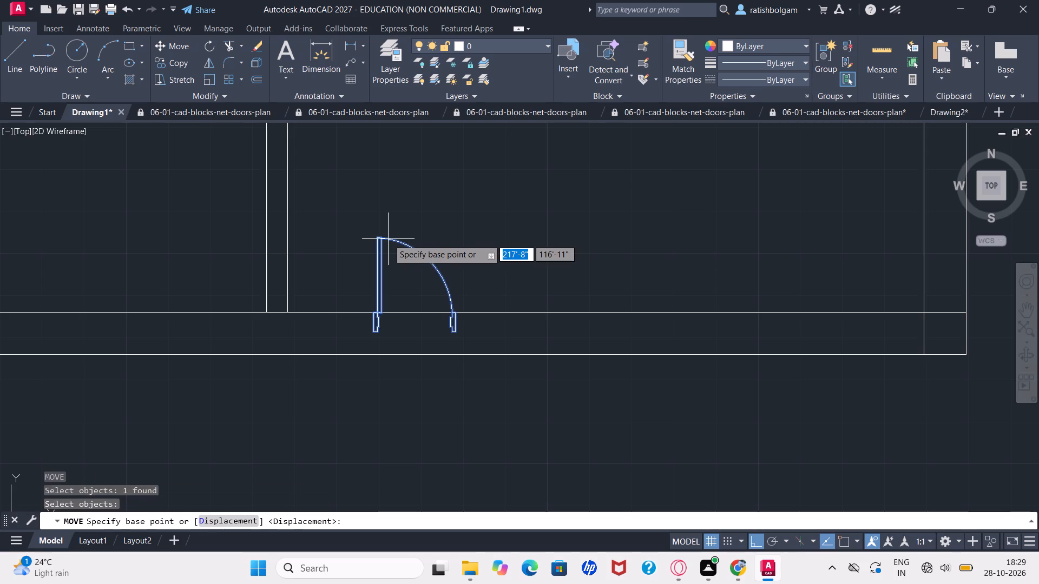
click(388, 239)
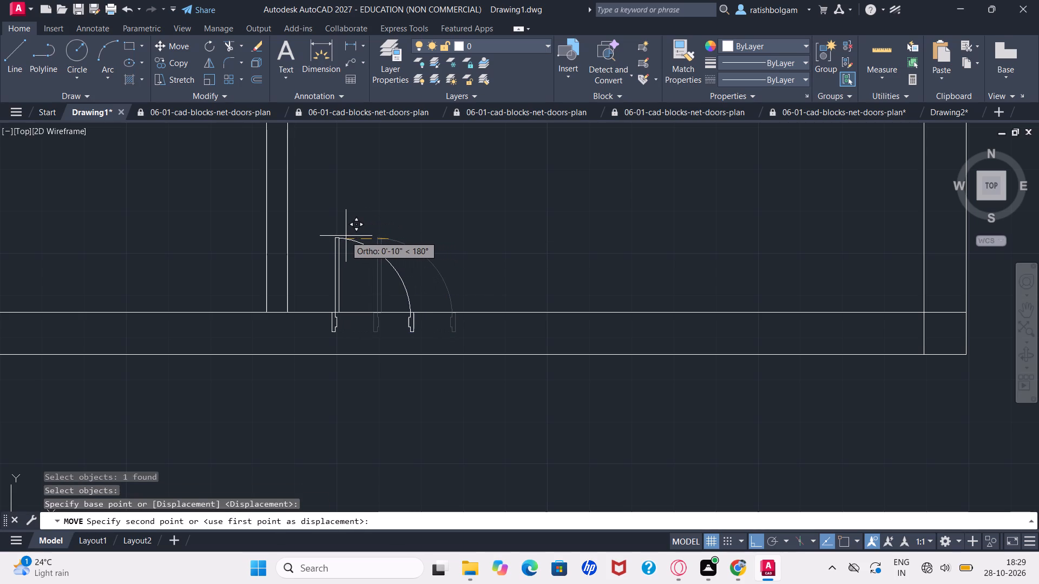
click(313, 236)
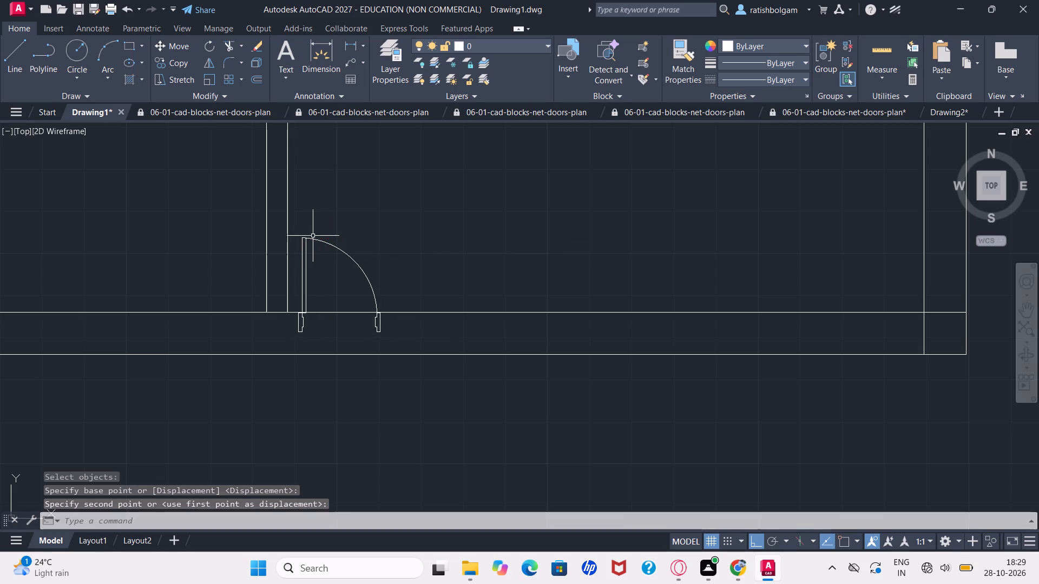
key(Escape)
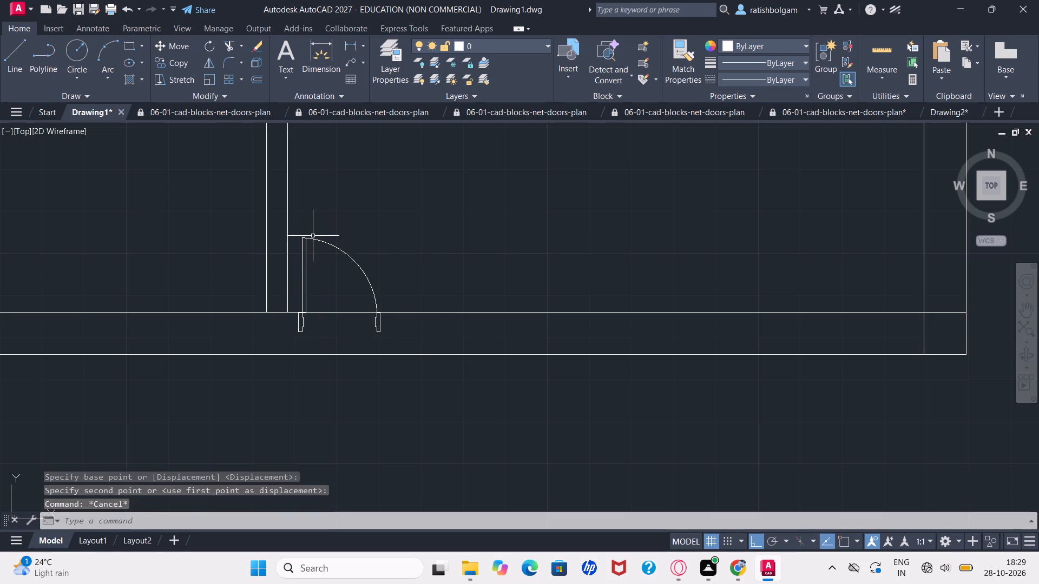
Delete the two overlapping middle lines between the pair of horizontal lines dividing the staircase flights.
ctrl+scroll(313, 236, down, 4)
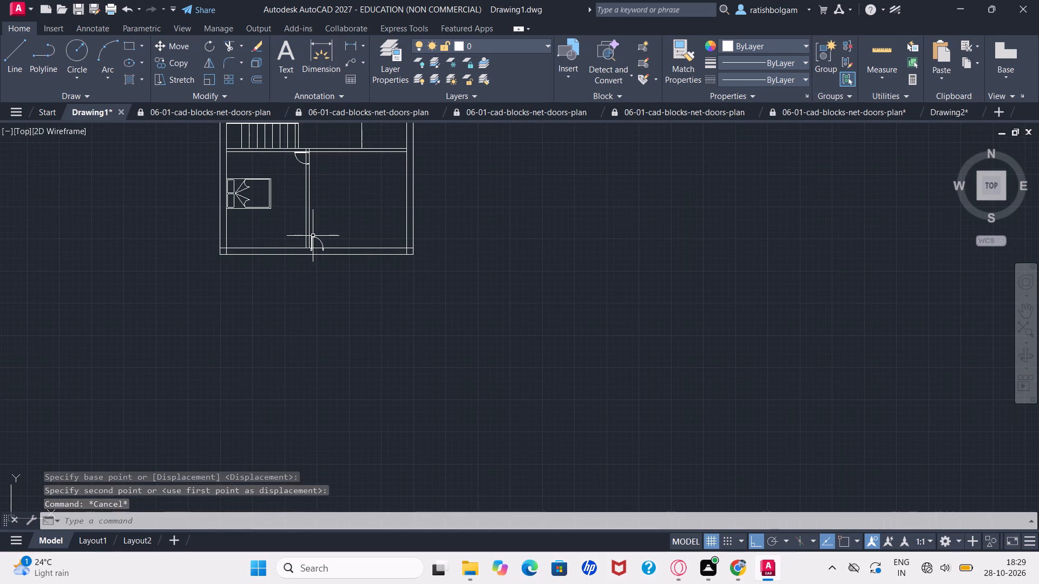
text(pan)
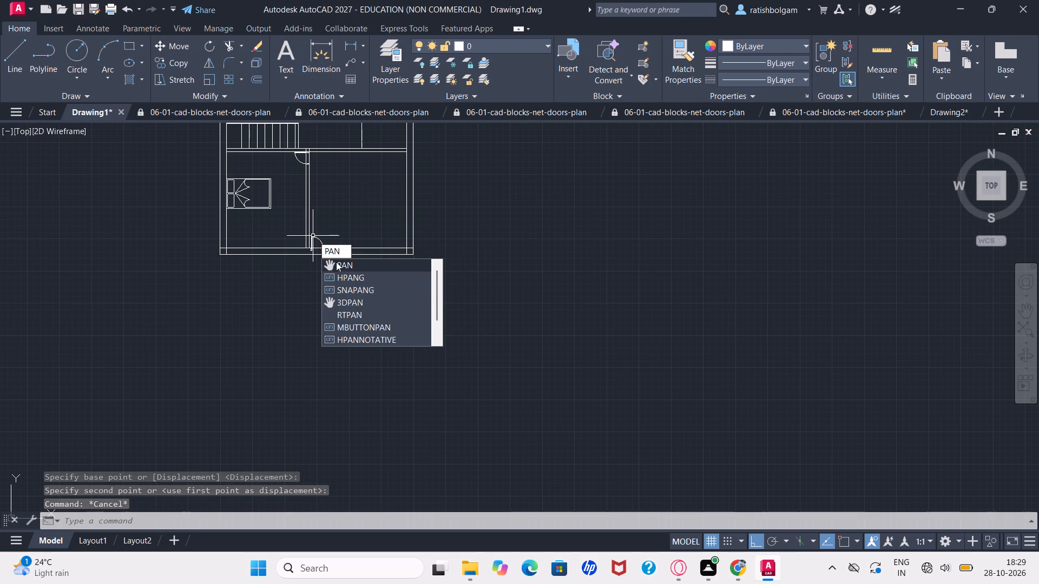
click(336, 264)
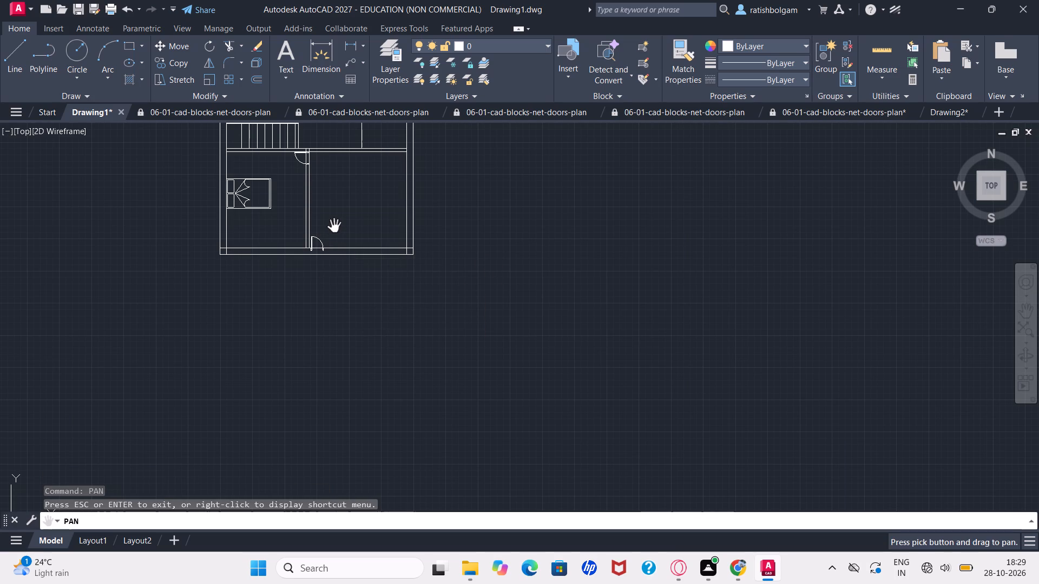
double_click(334, 226)
drag(334, 226, 413, 331)
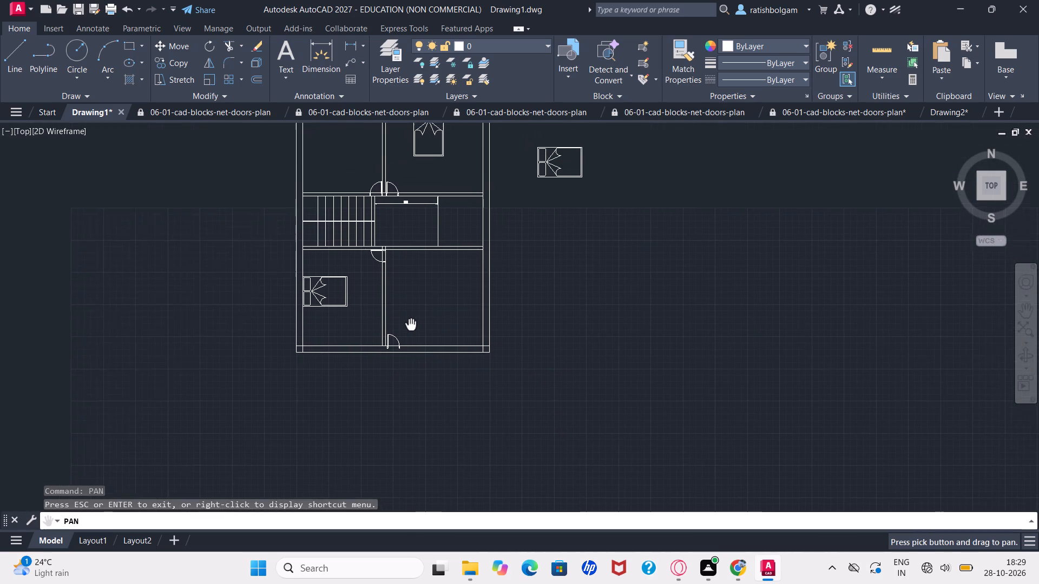
drag(413, 331, 416, 340)
drag(395, 229, 406, 276)
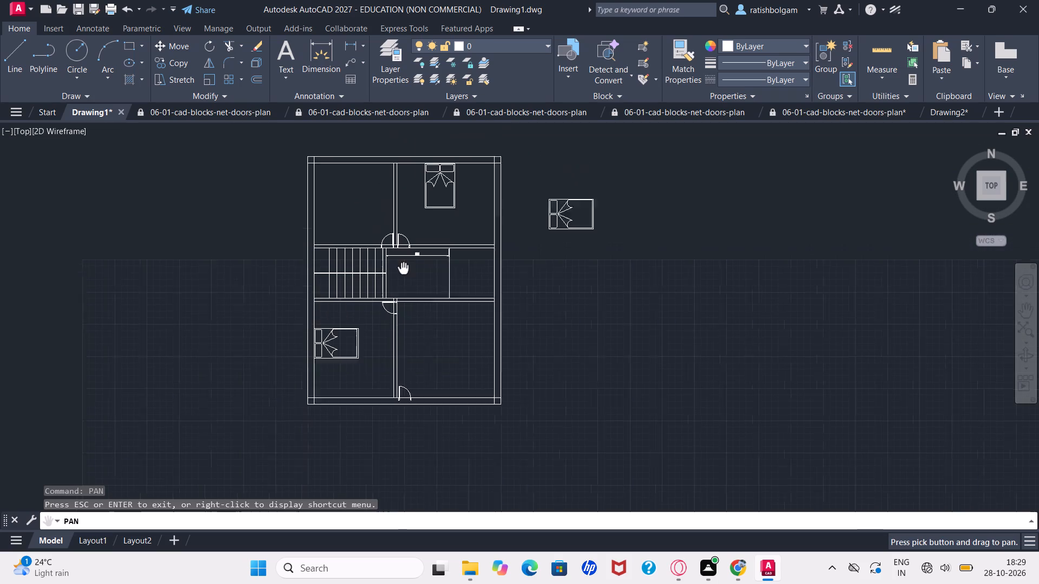
drag(406, 276, 431, 310)
ctrl+scroll(431, 310, up, 2)
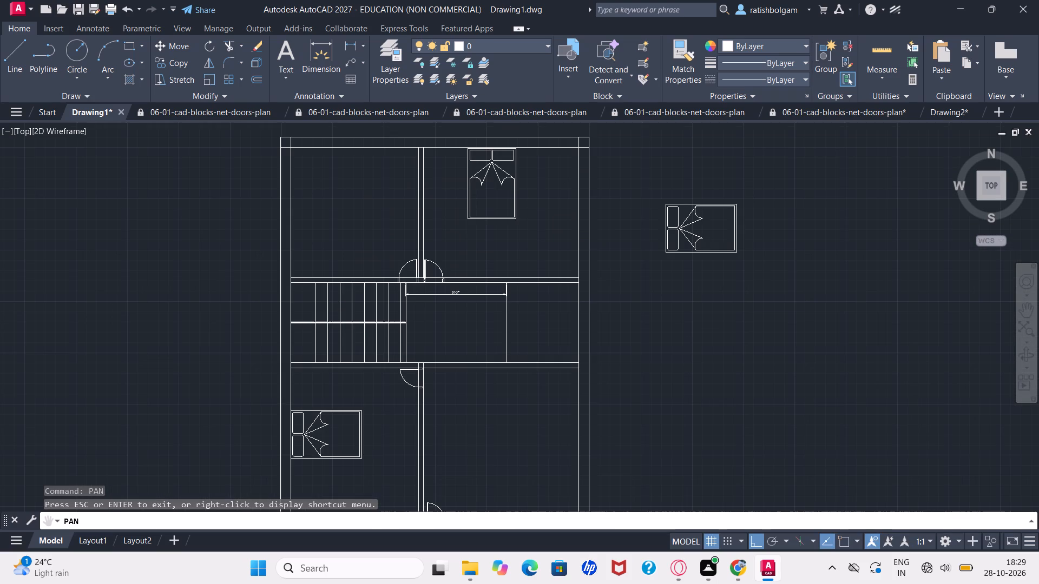
ctrl+scroll(431, 310, down, 1)
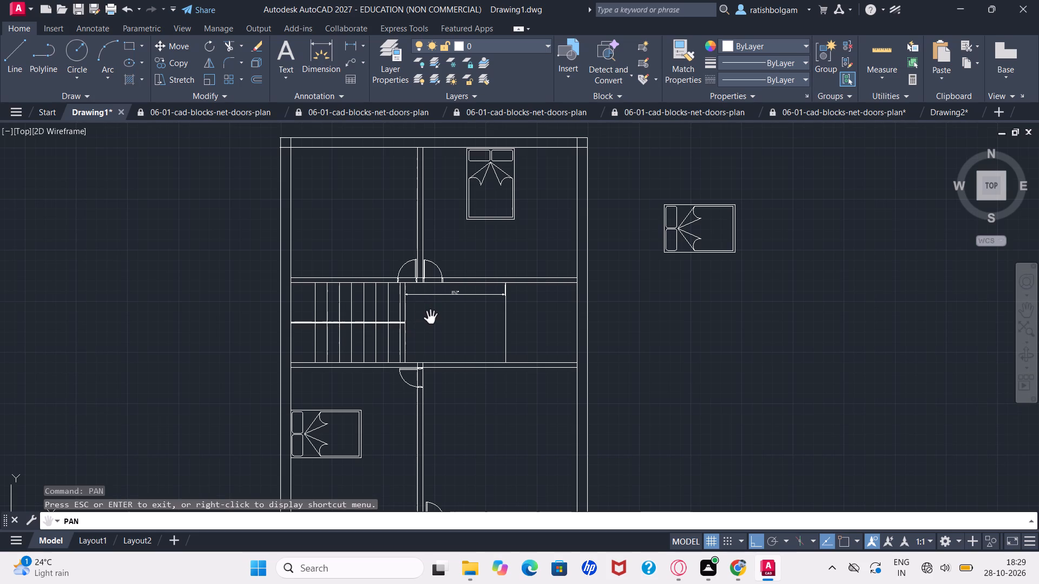
key(Escape)
scroll(409, 326, left, 1)
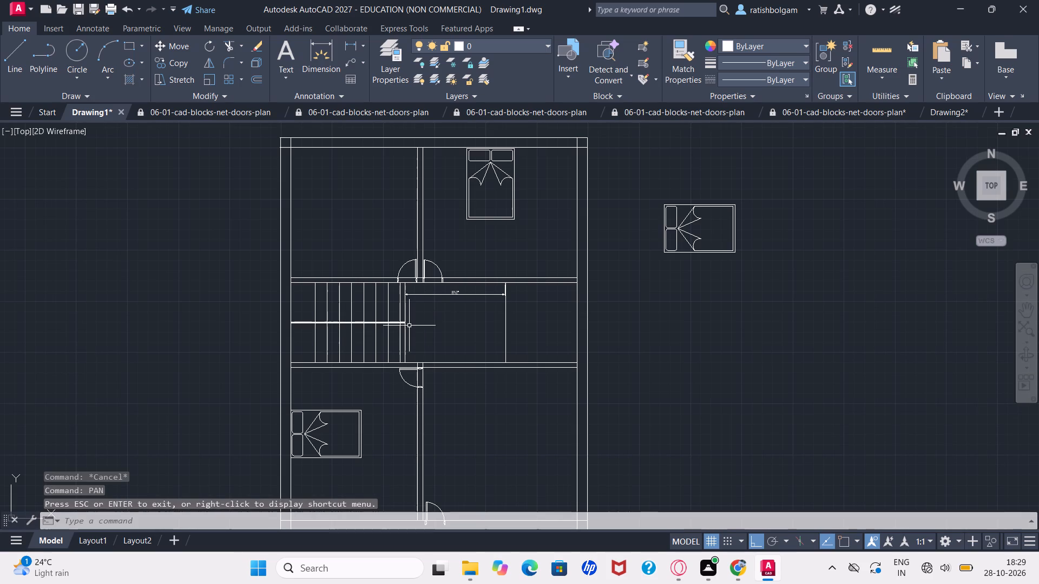
scroll(409, 326, left, 1)
ctrl+scroll(387, 323, up, 4)
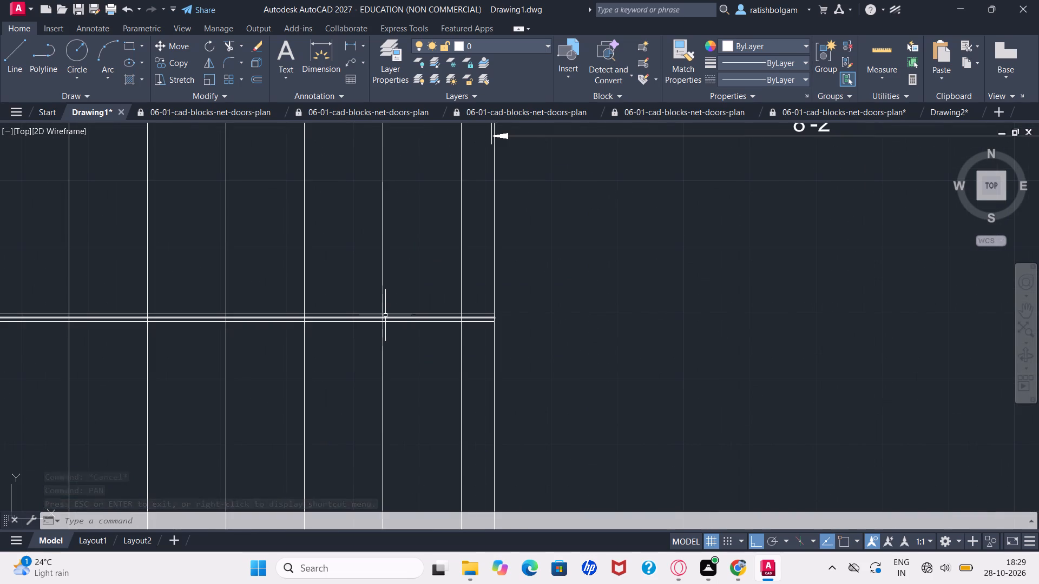
click(385, 315)
key(Escape)
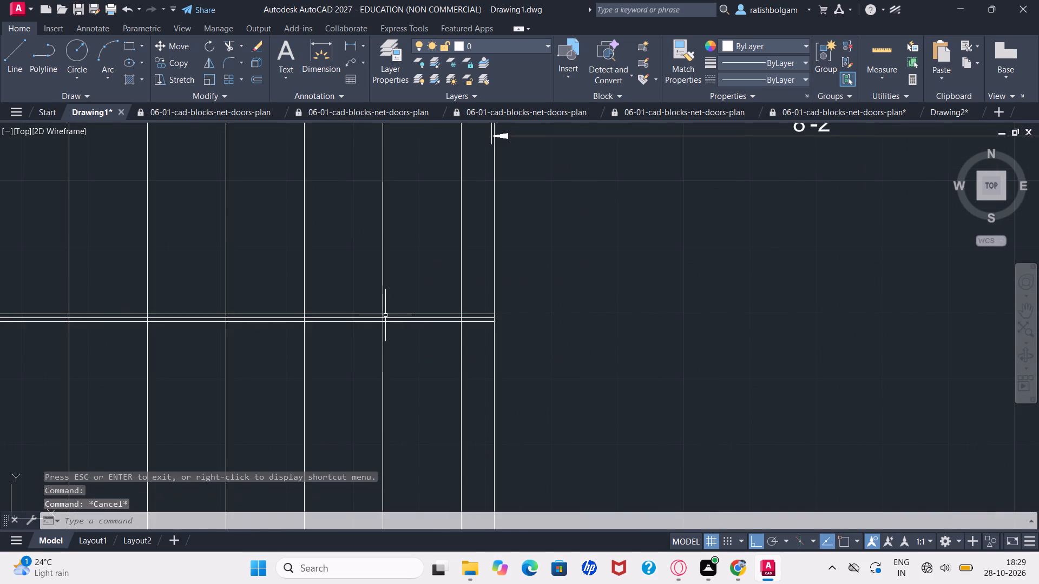
click(385, 318)
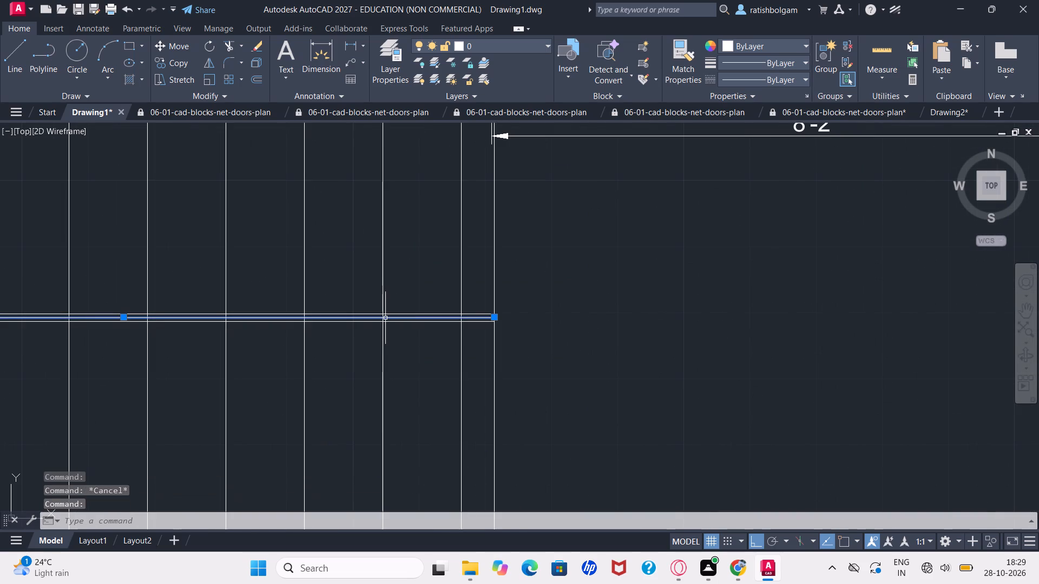
key(Delete)
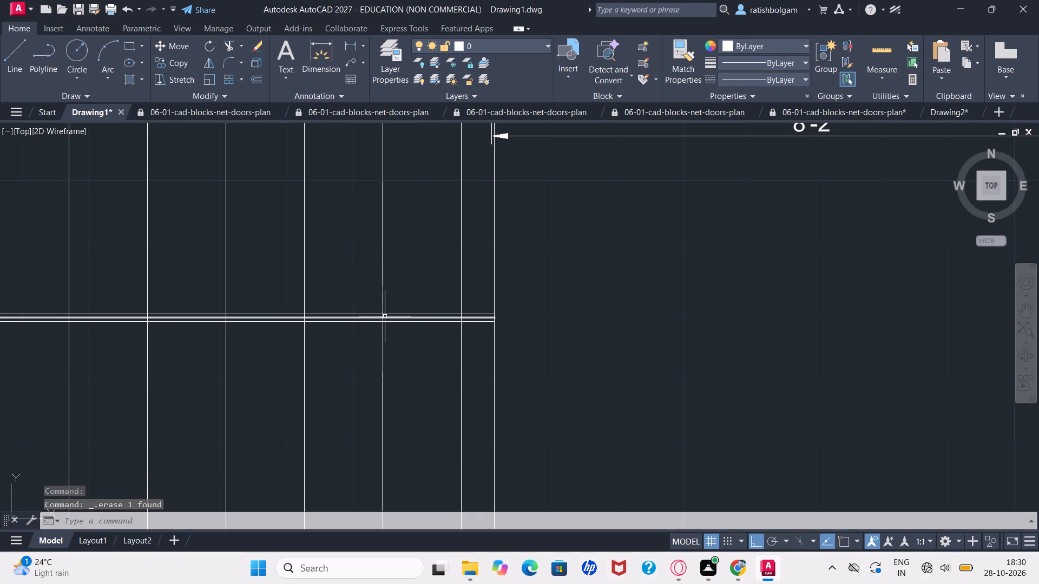
click(385, 317)
key(Delete)
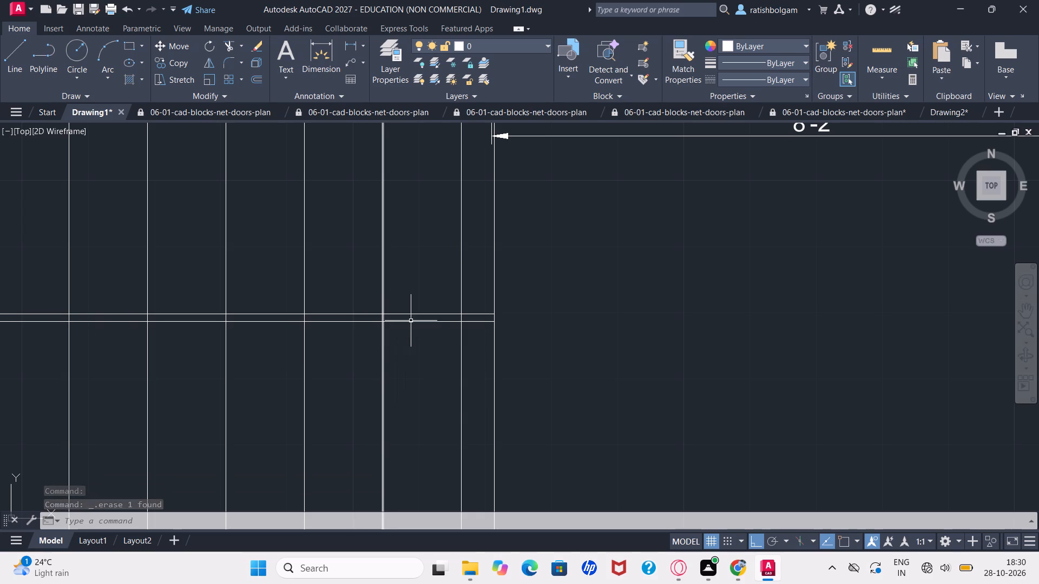
Trim the three easternmost stair tread lines where they cross the gap between the two horizontal lines dividing the flights.
text(tr)
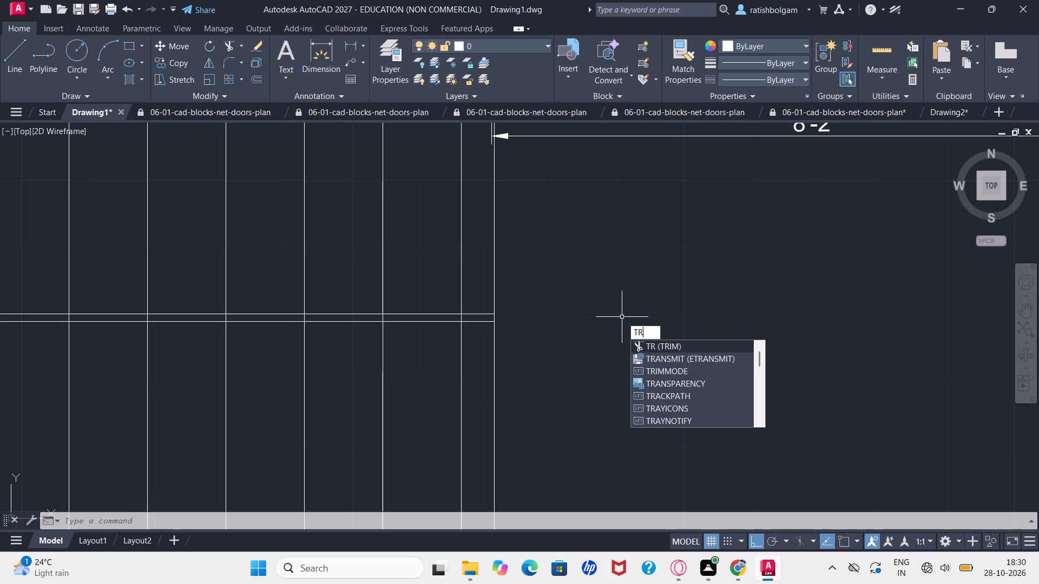
key(Return)
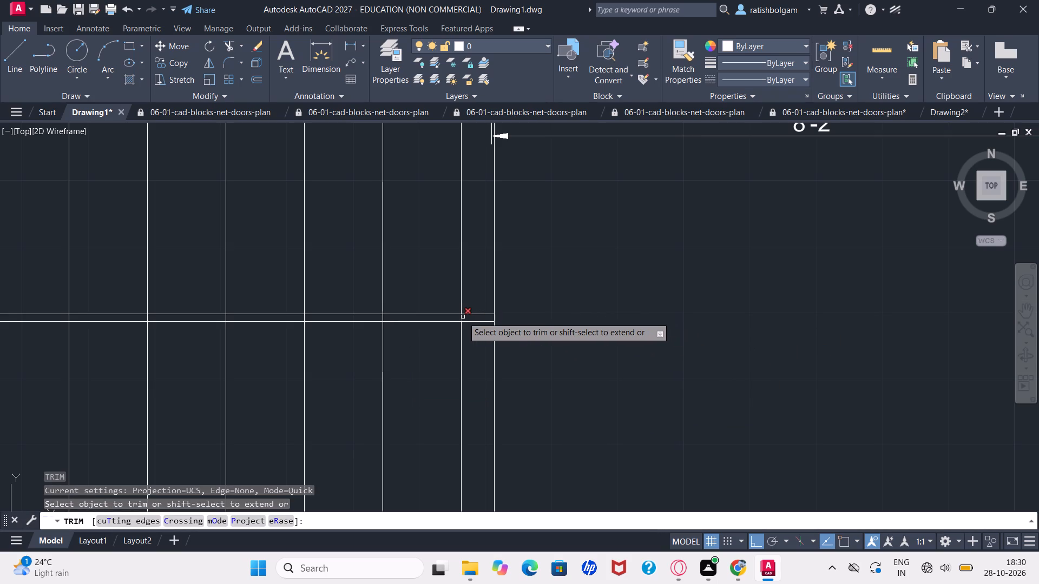
ctrl+scroll(463, 317, up, 2)
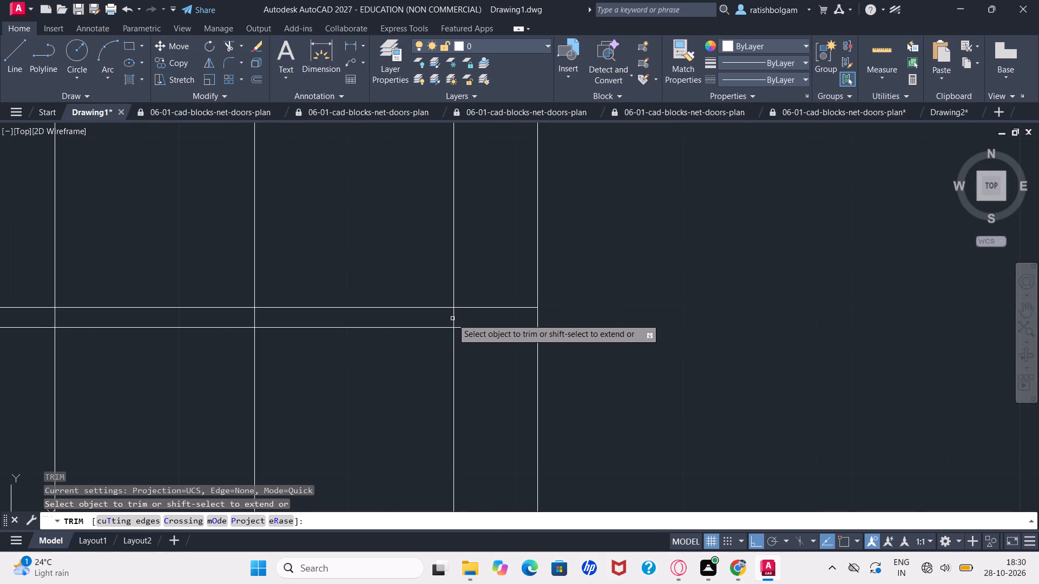
click(455, 317)
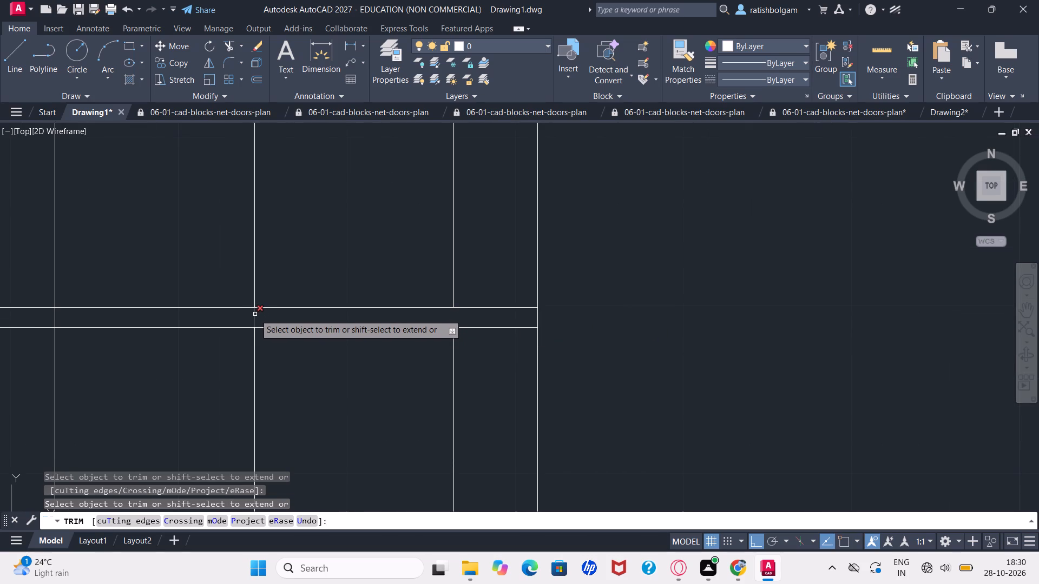
click(255, 314)
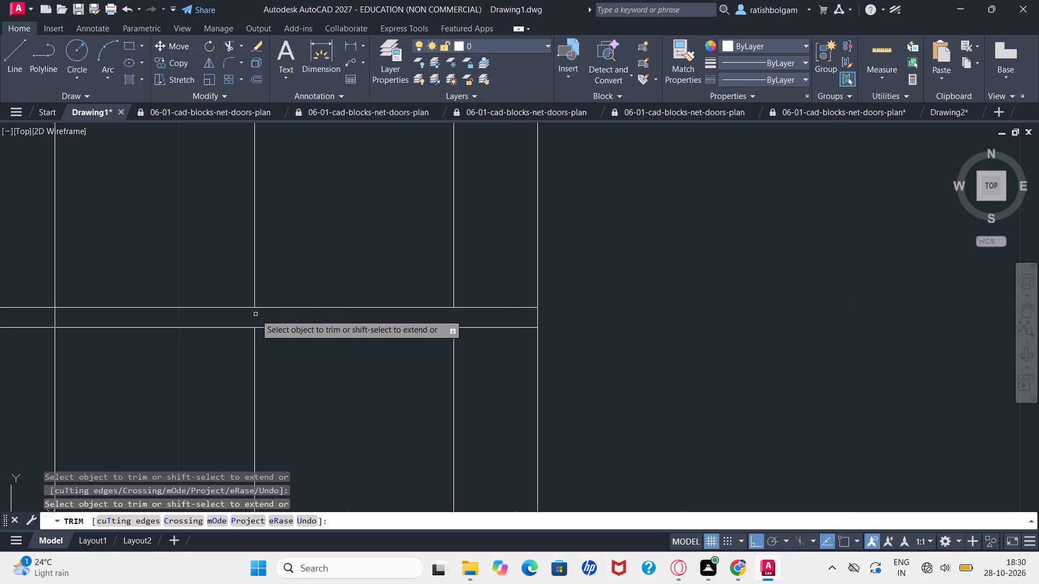
click(56, 318)
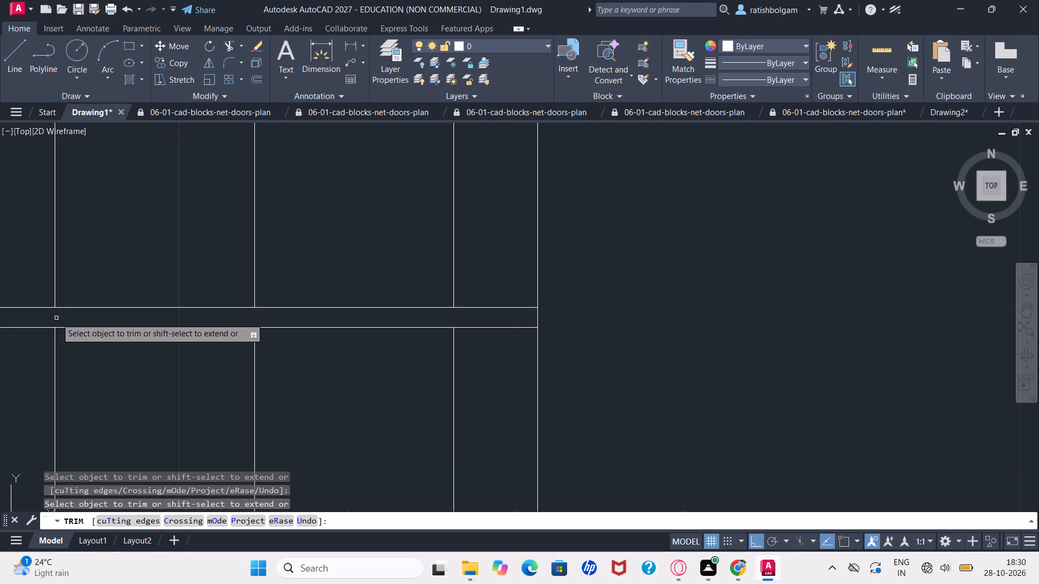
ctrl+scroll(56, 318, down, 3)
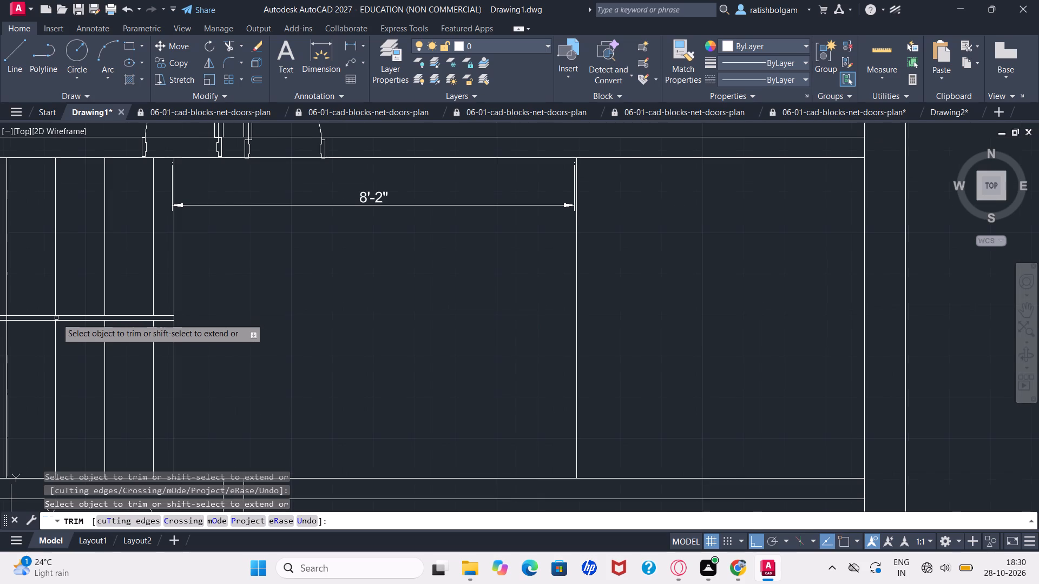
ctrl+scroll(56, 318, down, 1)
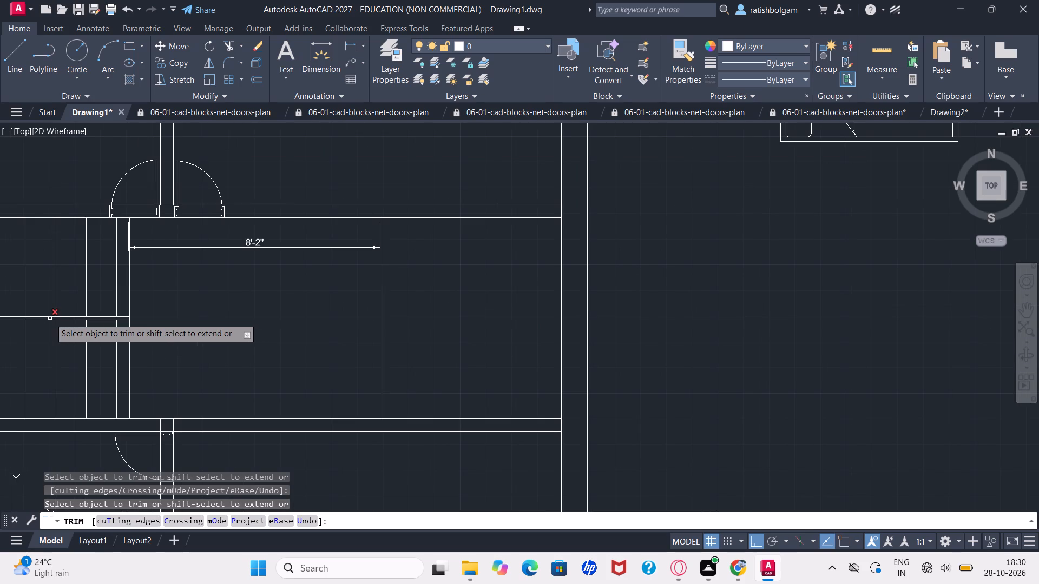
key(Escape)
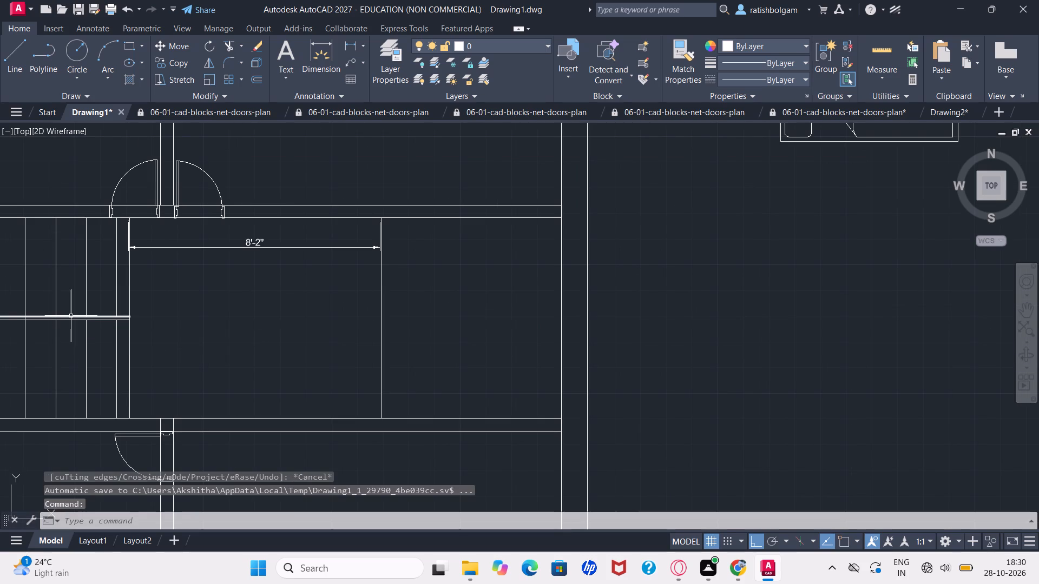
Trim the next three stair tread lines to the west where they cross the gap between the two flight-dividing lines.
key(p)
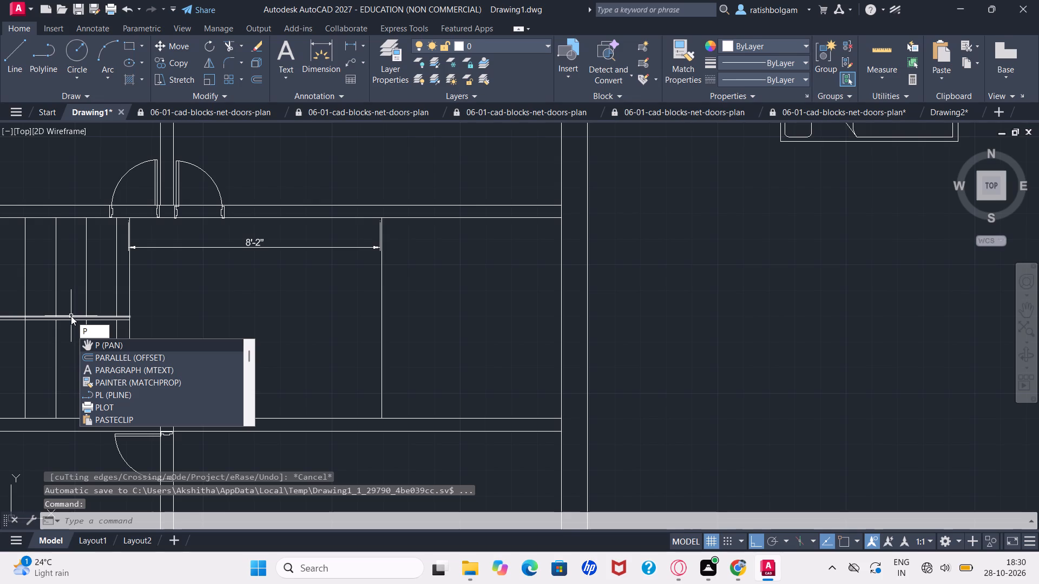
key(Return)
click(62, 323)
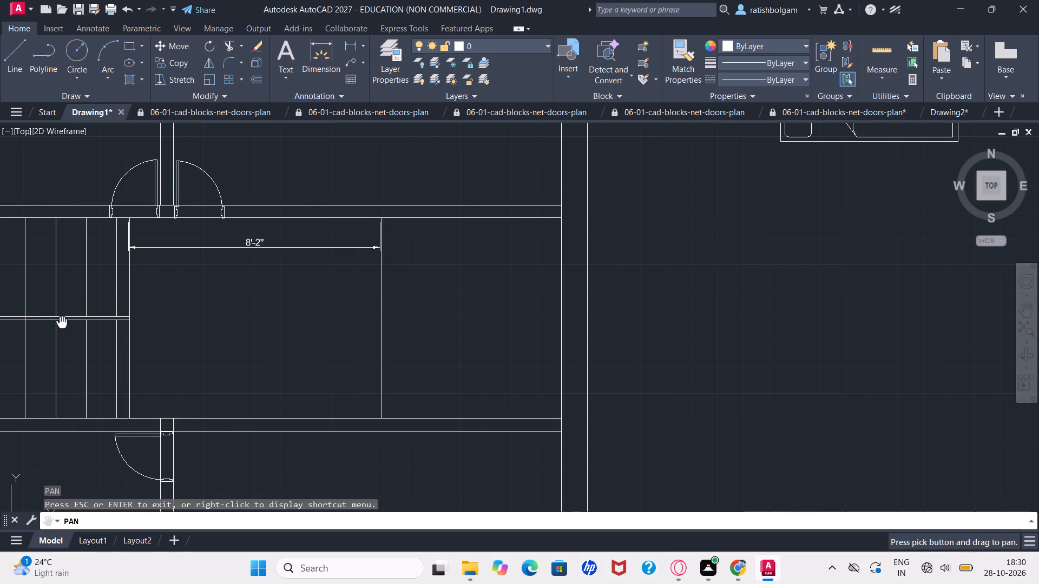
drag(67, 326, 261, 331)
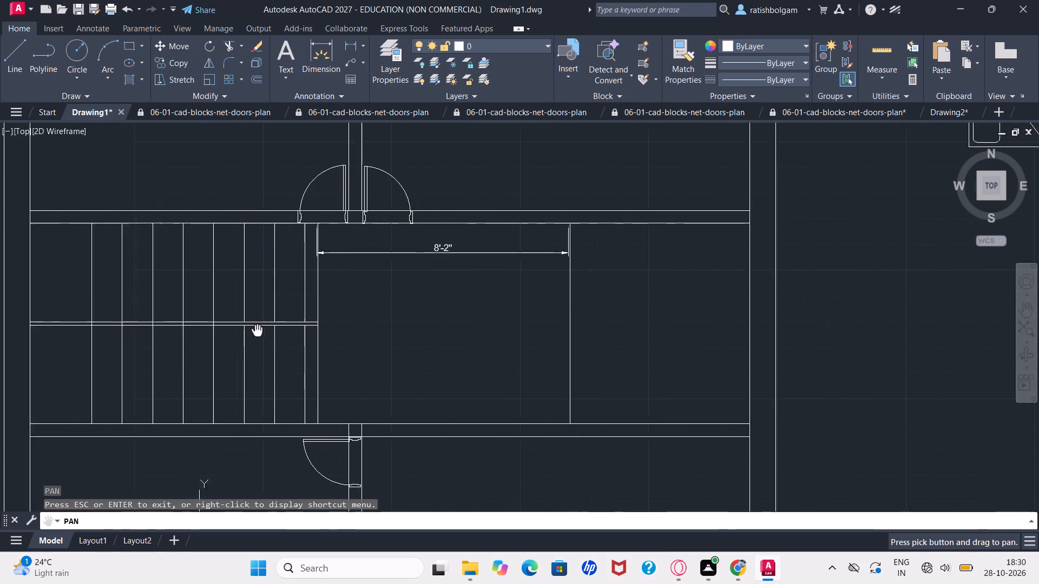
drag(261, 331, 296, 333)
drag(191, 345, 306, 334)
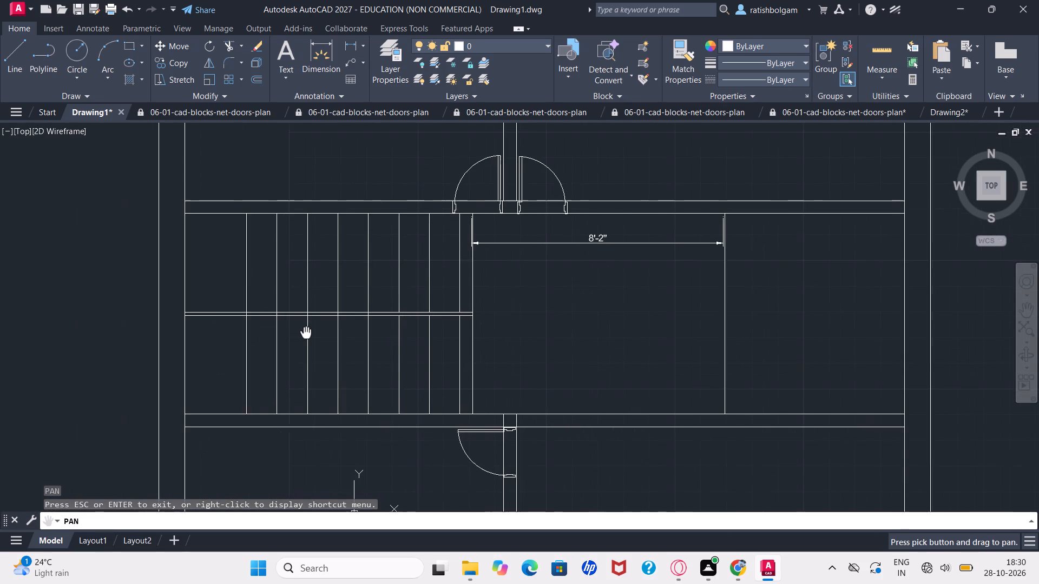
drag(306, 334, 311, 333)
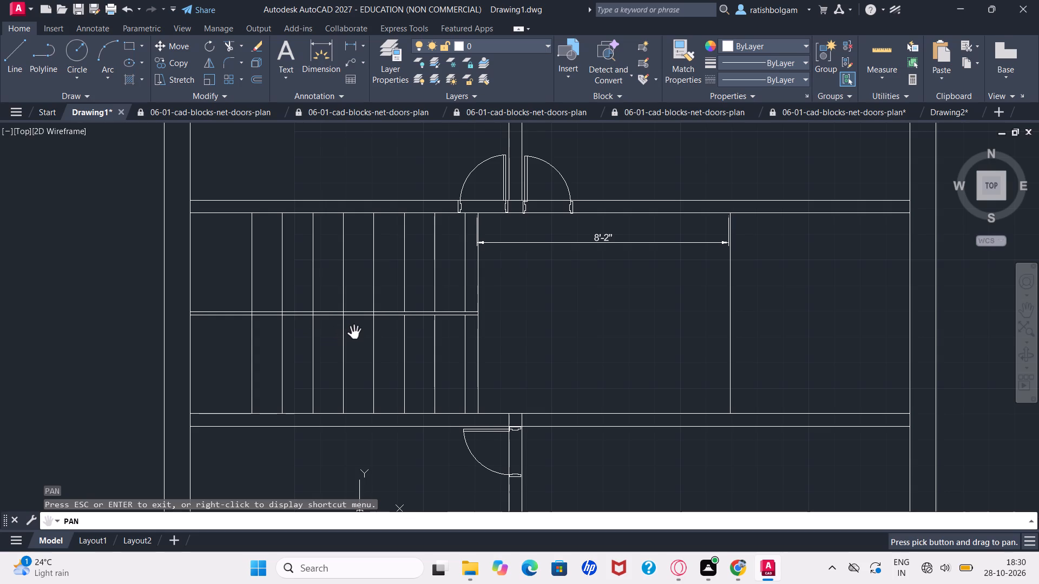
key(Escape)
ctrl+scroll(356, 333, up, 2)
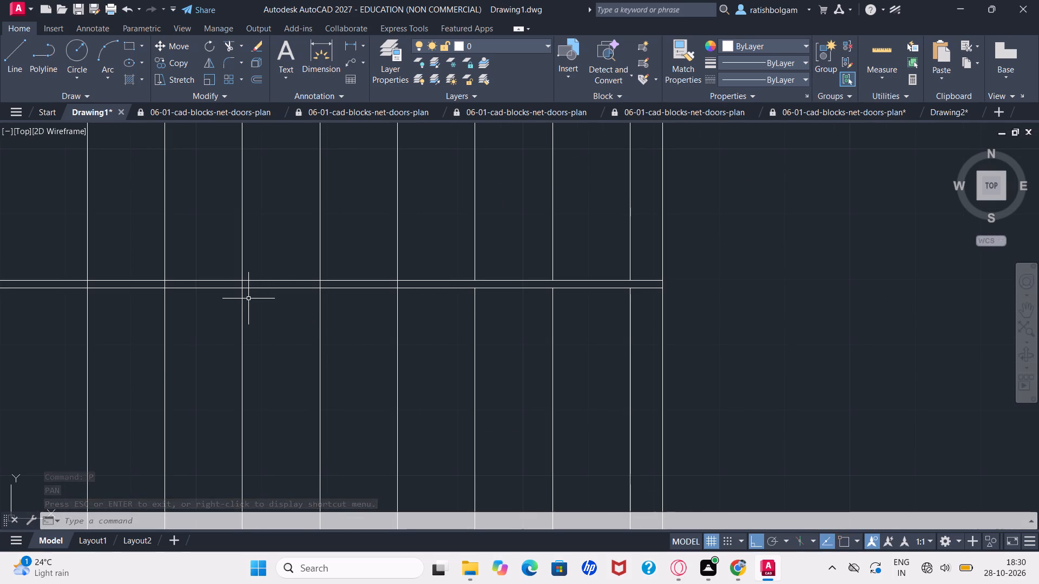
ctrl+scroll(248, 298, up, 2)
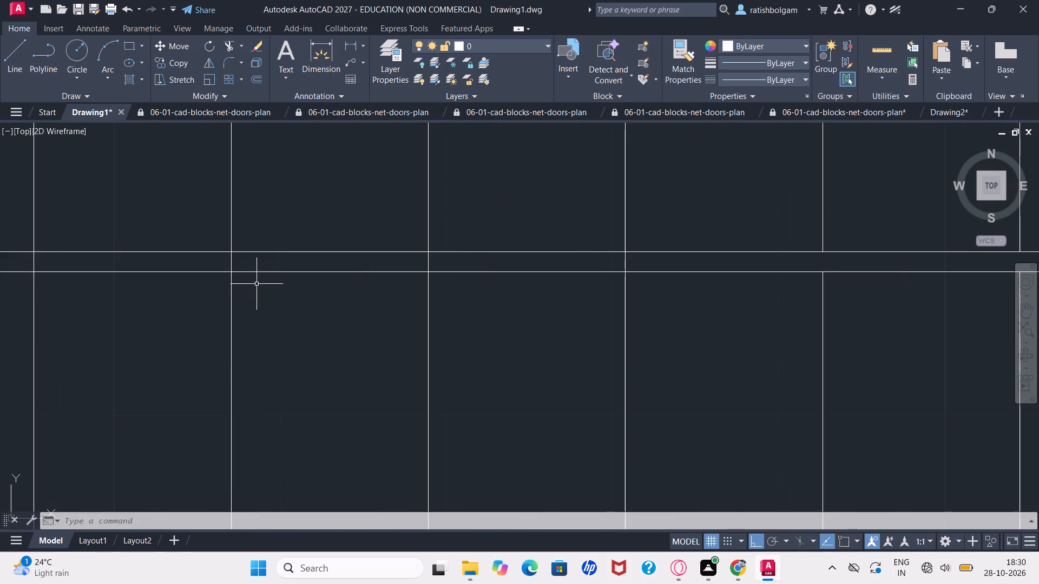
text(tr)
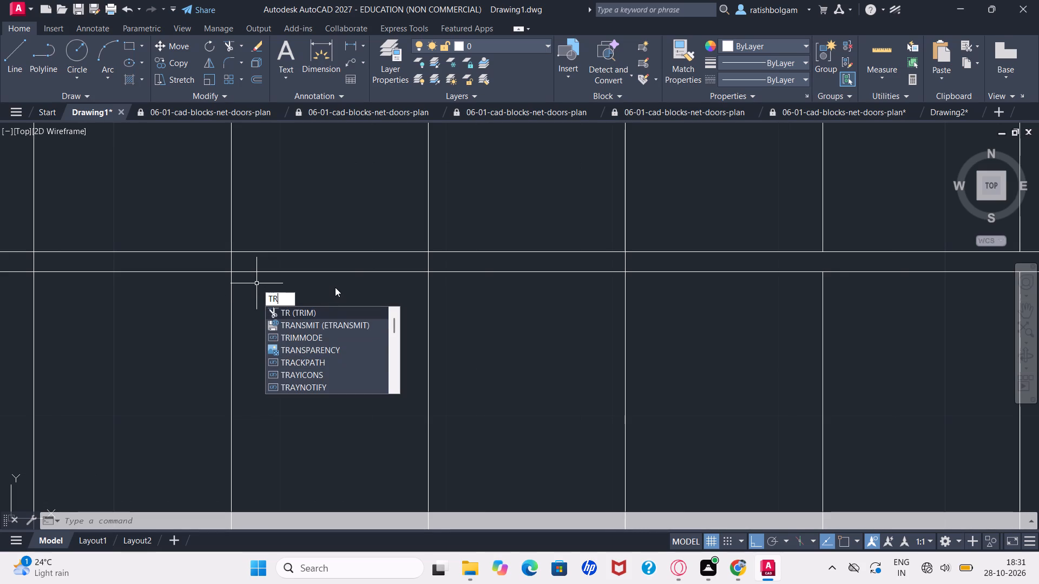
key(Return)
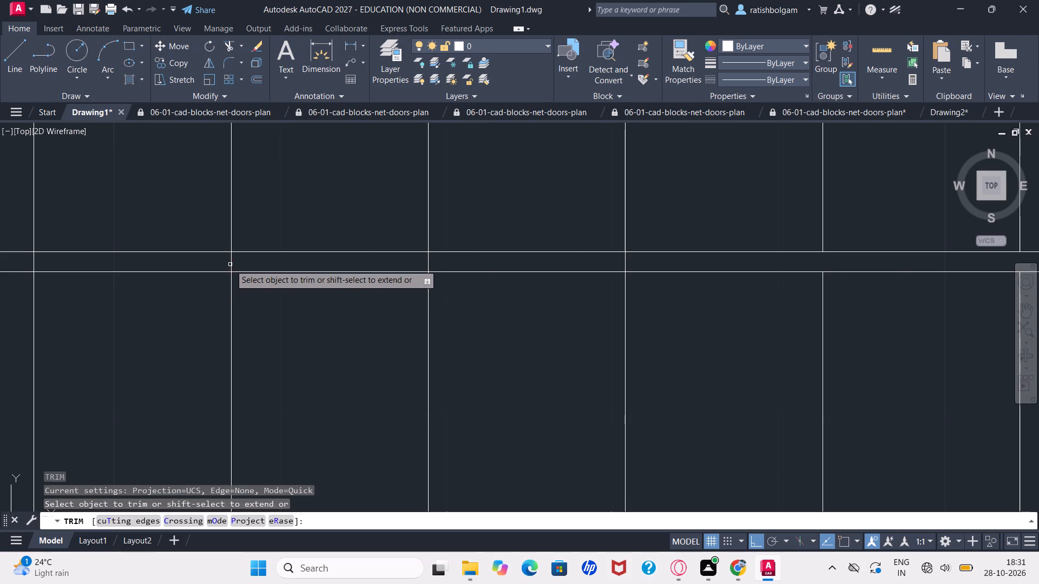
click(231, 264)
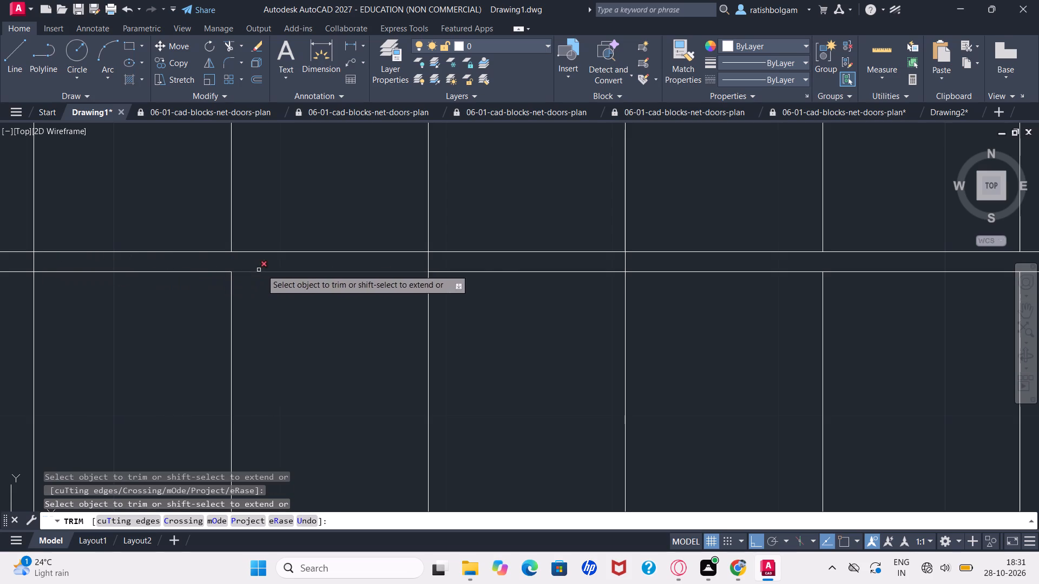
click(429, 261)
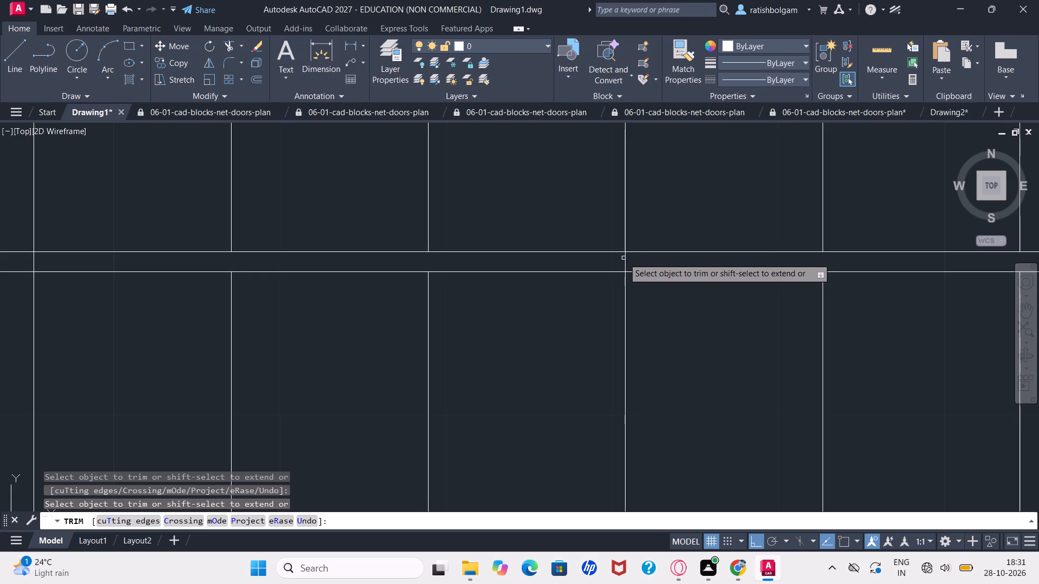
drag(624, 262, 609, 261)
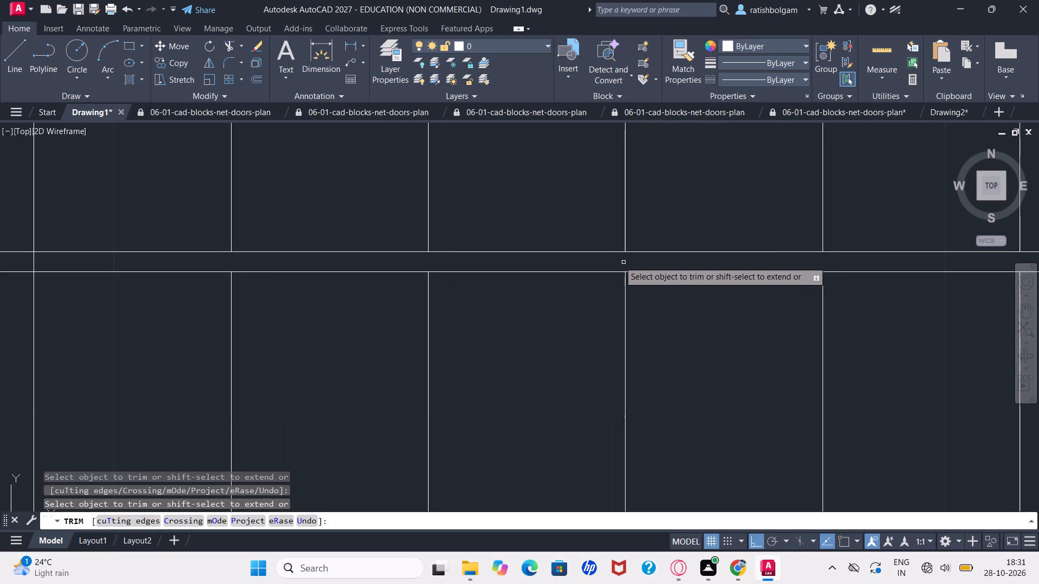
drag(609, 261, 351, 288)
key(Escape)
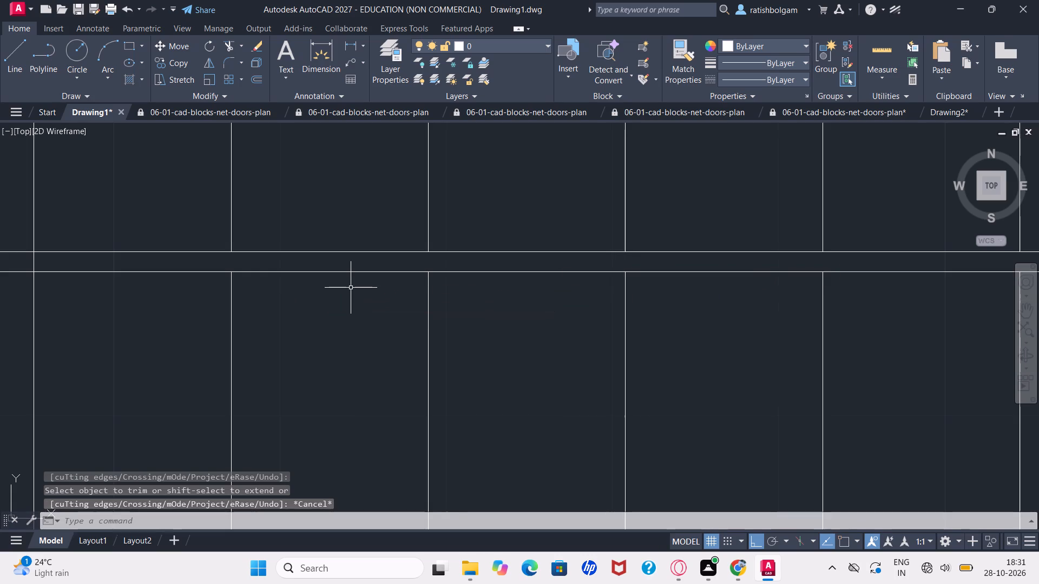
ctrl+scroll(351, 288, down, 3)
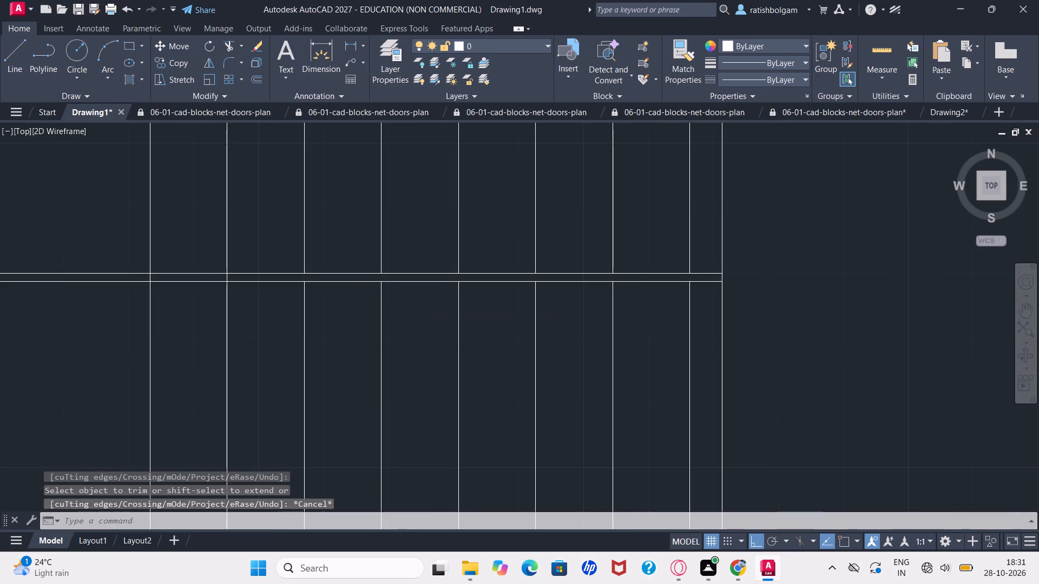
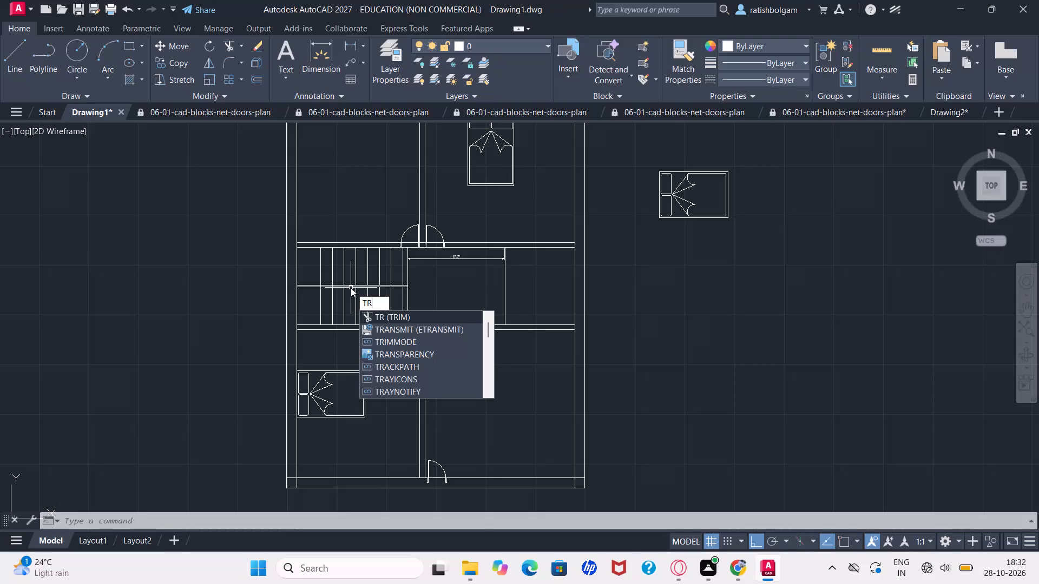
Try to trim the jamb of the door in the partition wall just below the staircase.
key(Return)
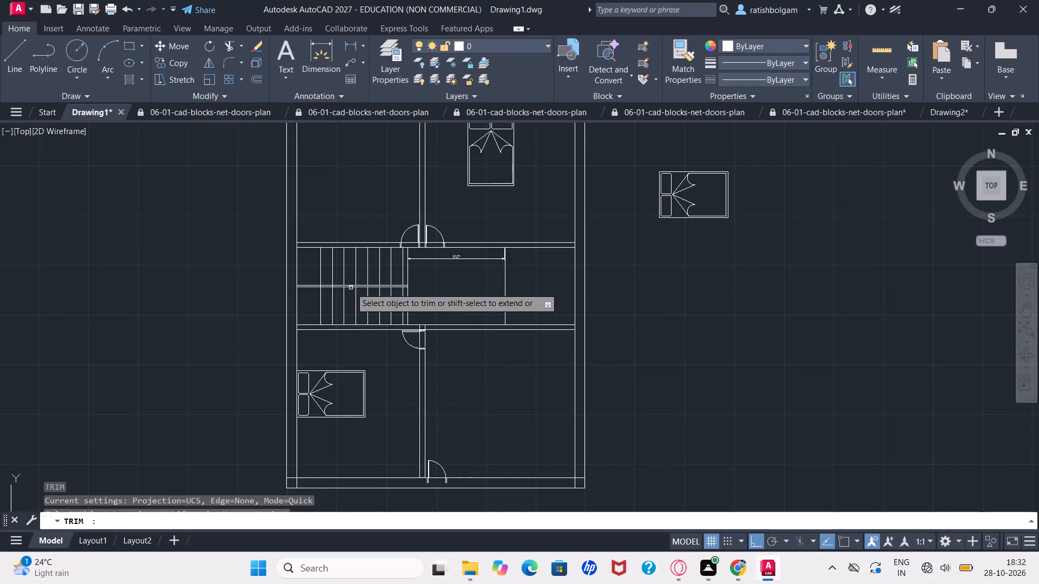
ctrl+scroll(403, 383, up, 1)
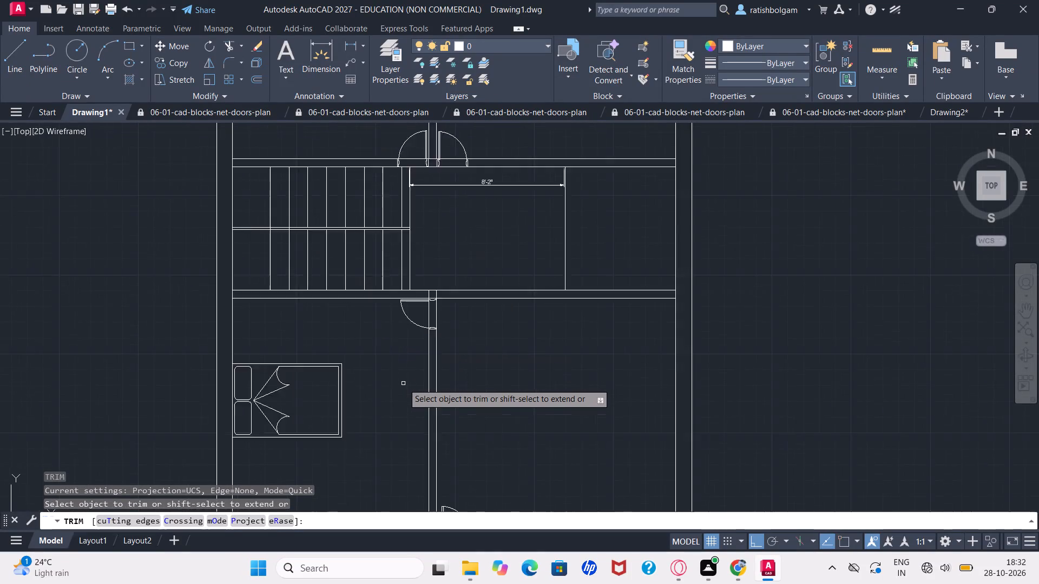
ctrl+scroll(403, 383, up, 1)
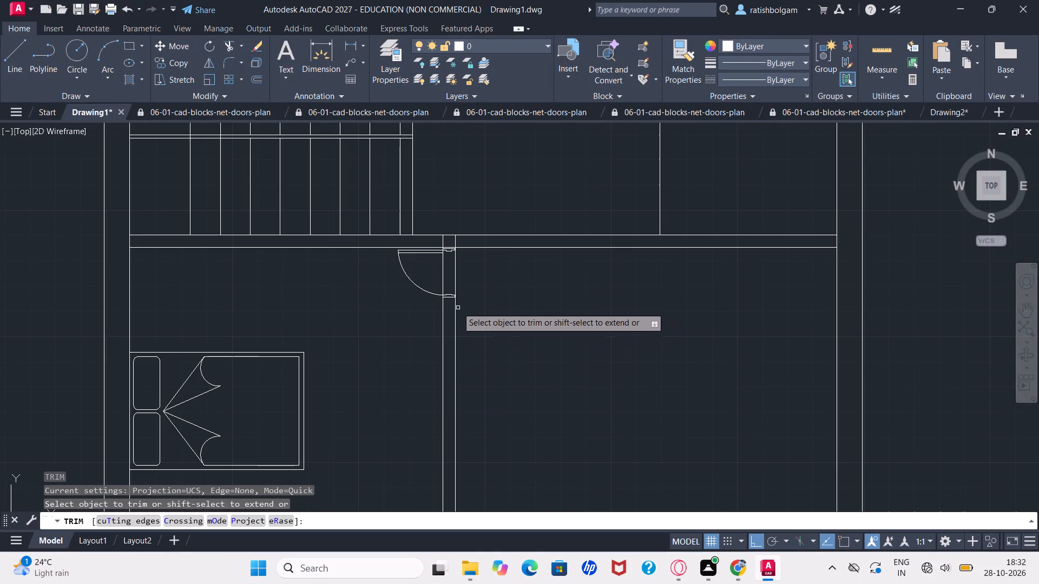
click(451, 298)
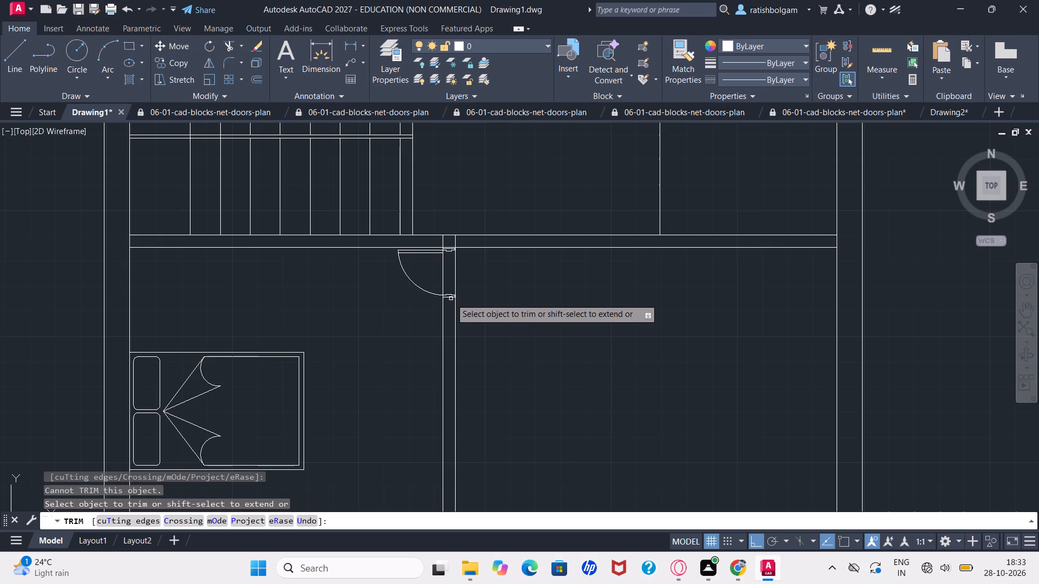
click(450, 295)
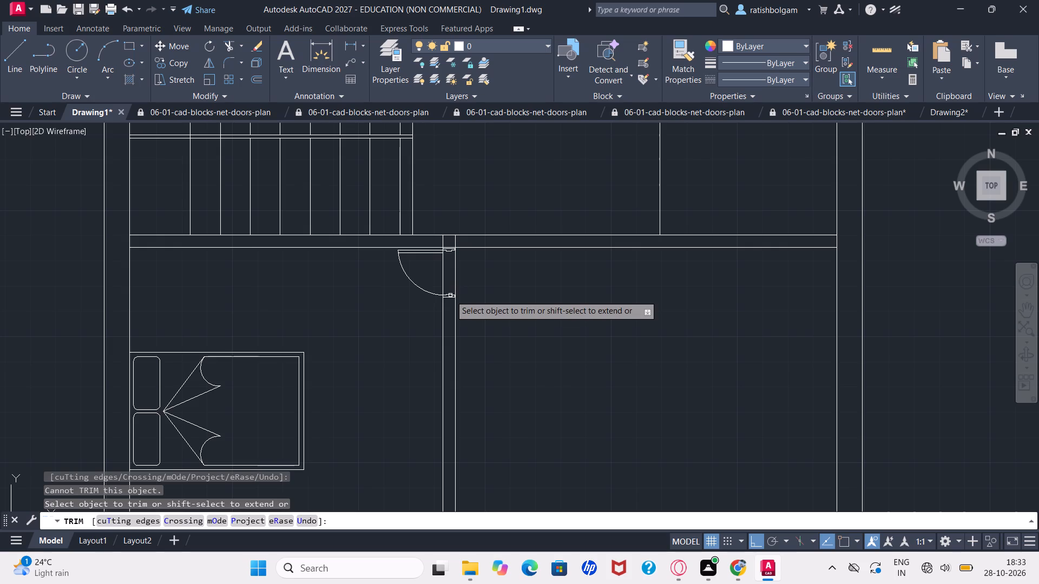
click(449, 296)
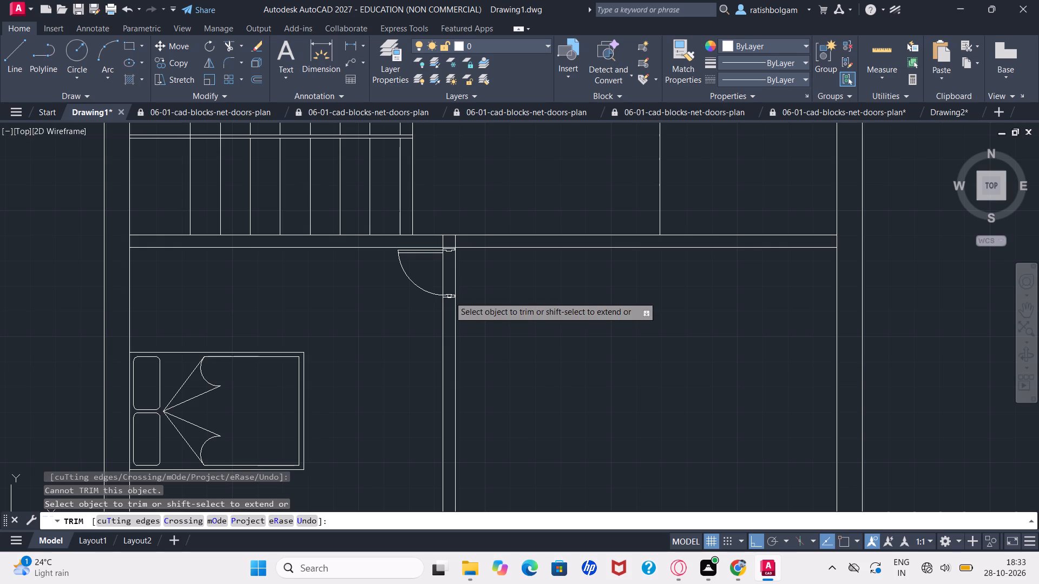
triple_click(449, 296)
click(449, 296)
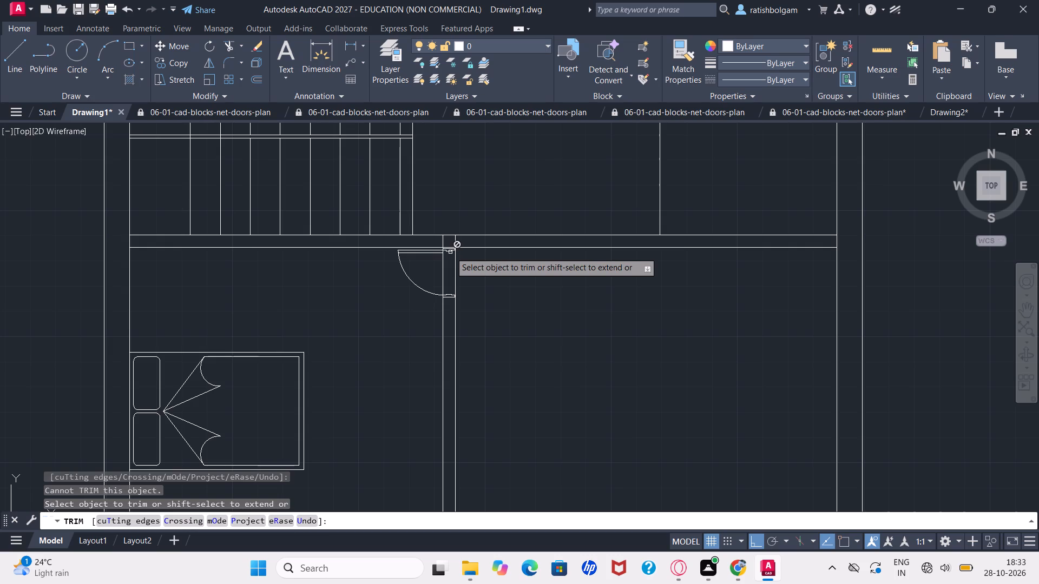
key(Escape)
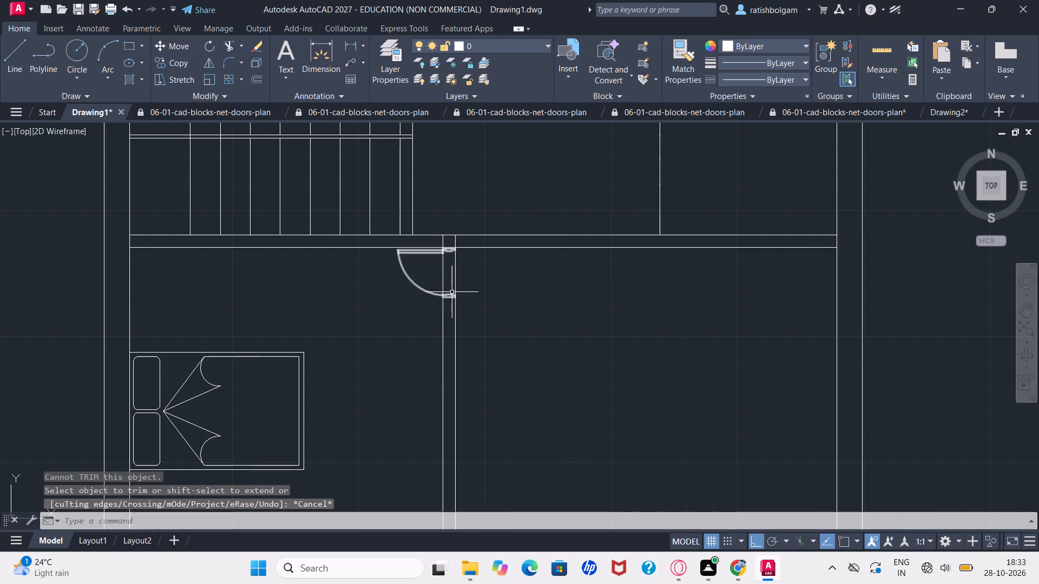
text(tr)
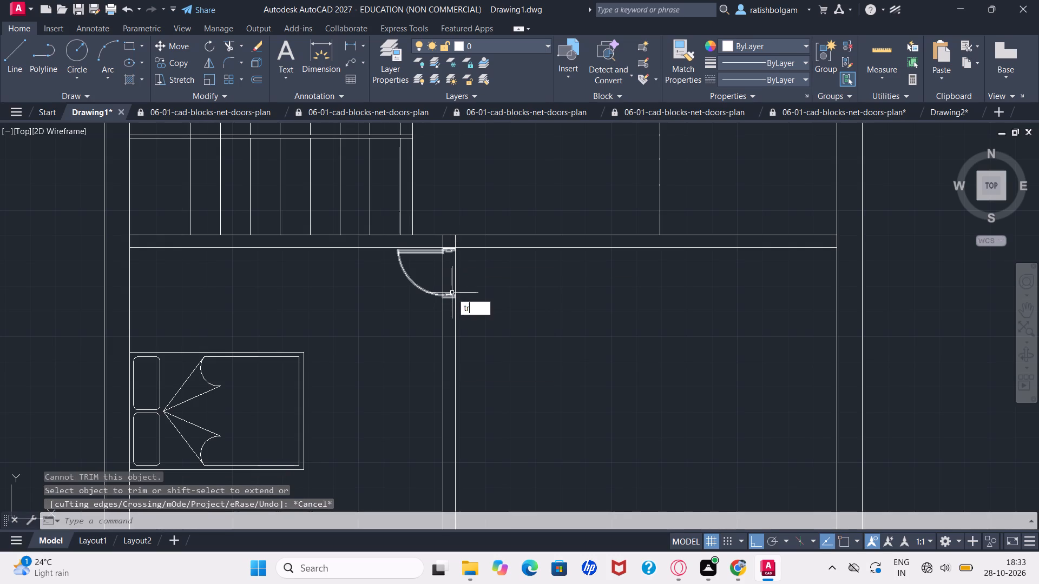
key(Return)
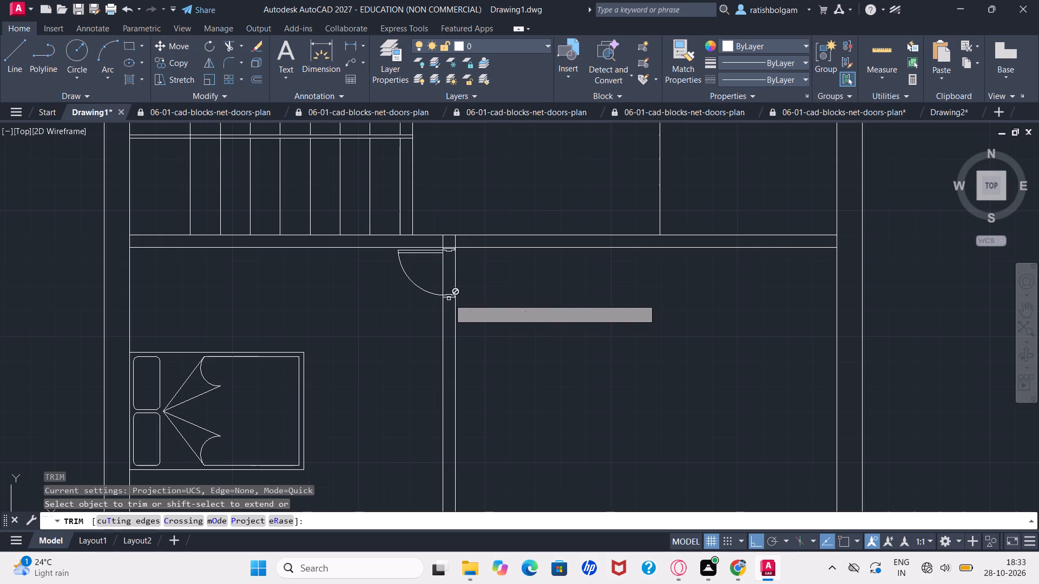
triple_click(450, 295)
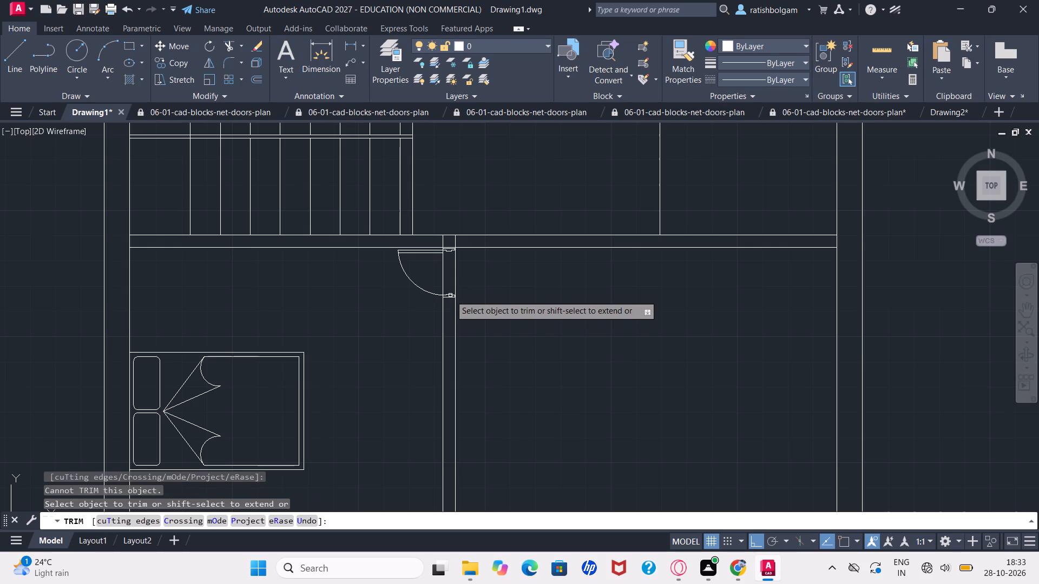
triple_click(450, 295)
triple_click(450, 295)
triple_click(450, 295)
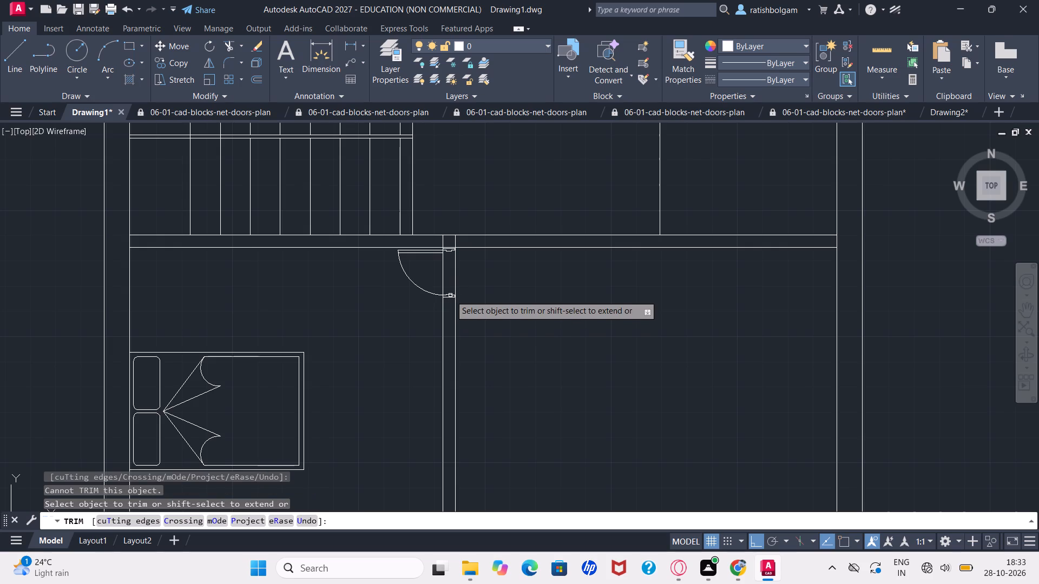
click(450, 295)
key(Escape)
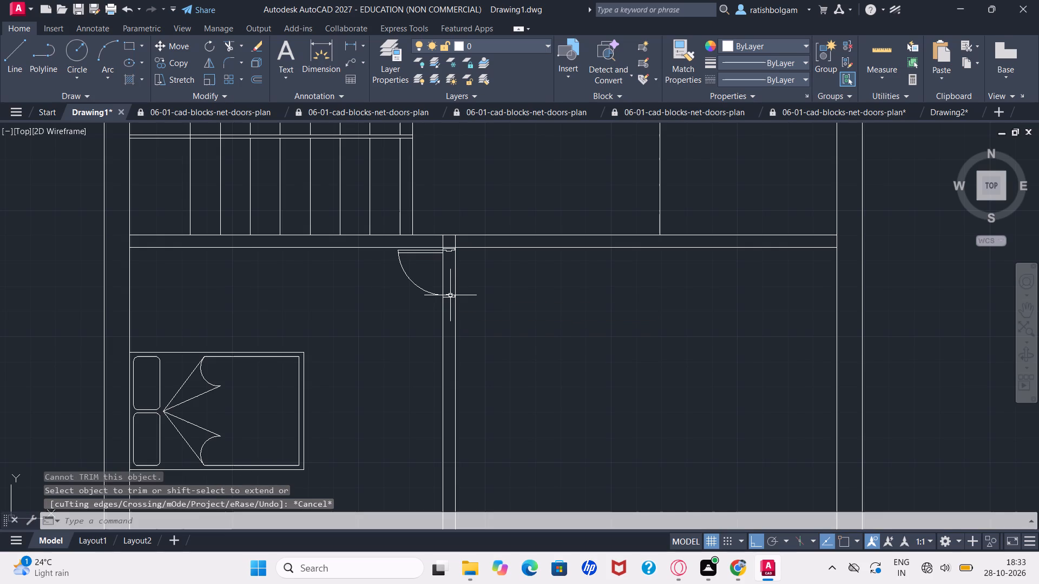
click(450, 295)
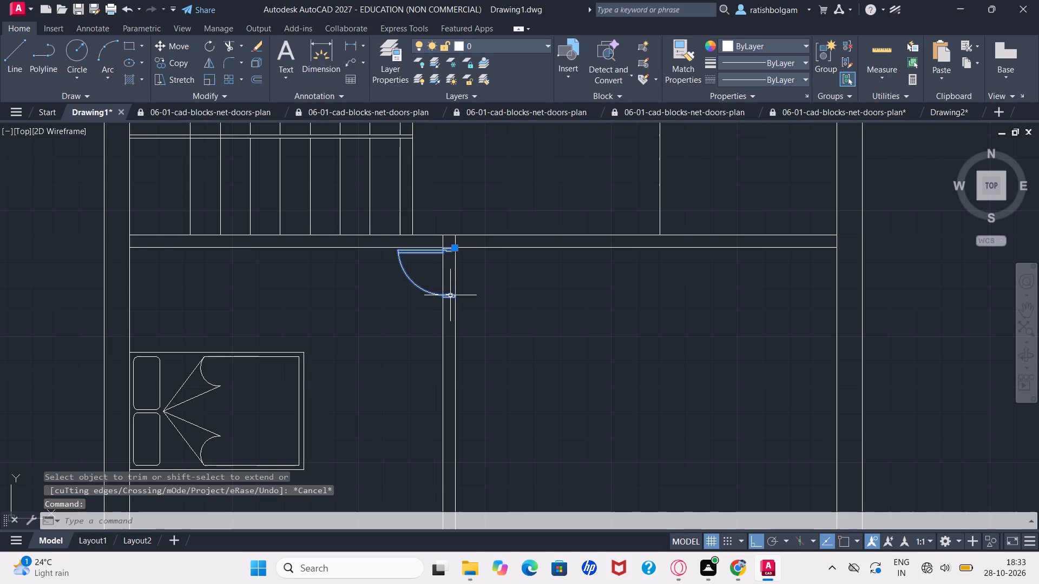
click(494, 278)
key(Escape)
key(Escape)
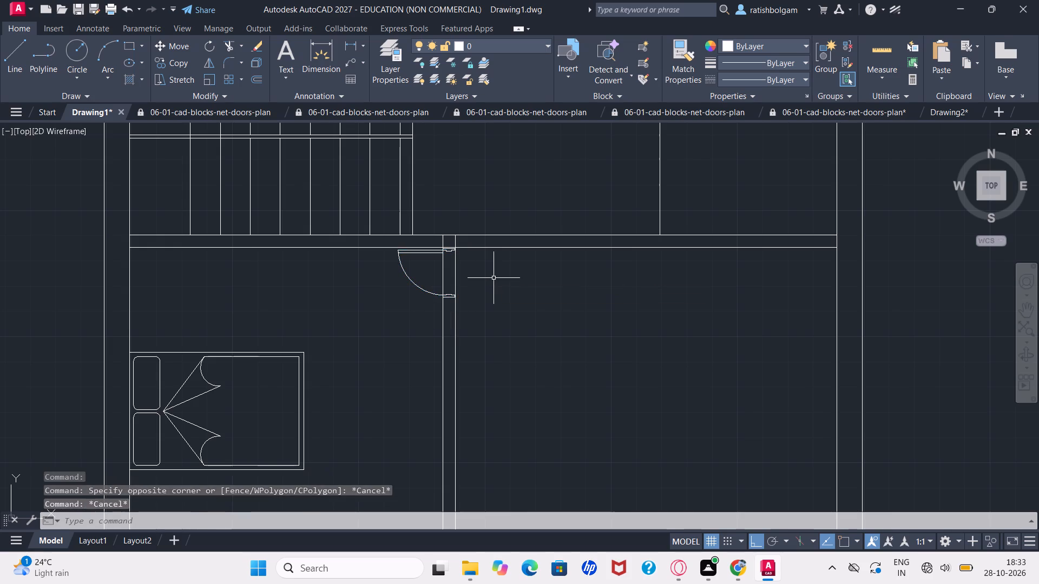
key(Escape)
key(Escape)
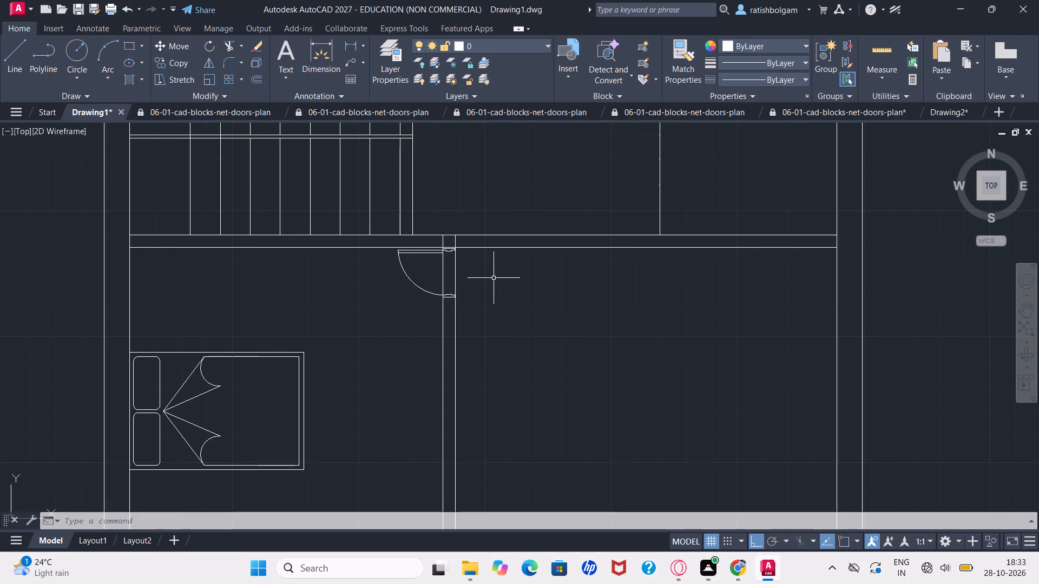
Offset the vertical line at the far end of the 8'-2" dimension by 5", away from the staircase.
ctrl+scroll(494, 278, down, 3)
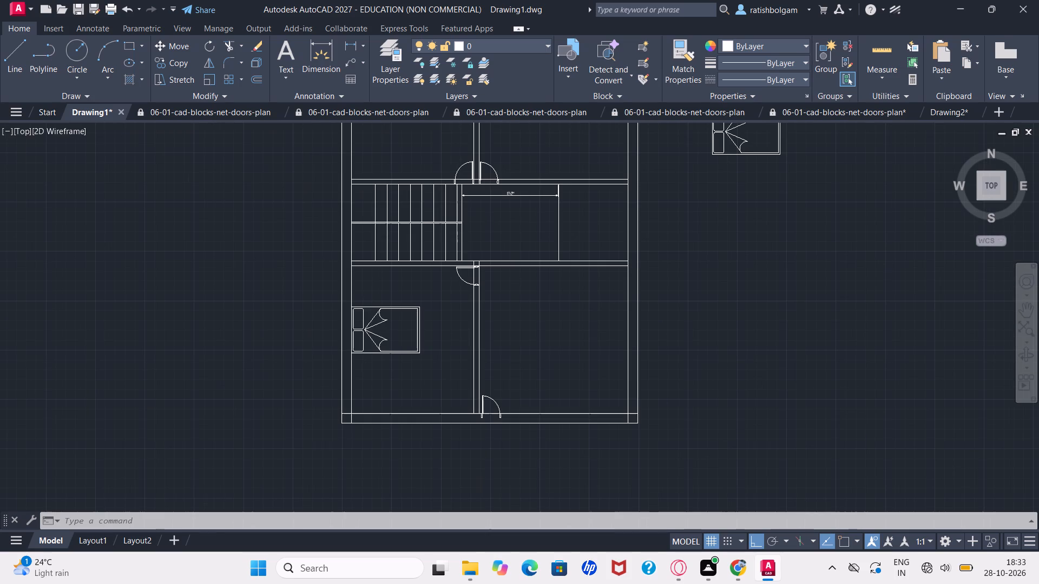
ctrl+scroll(494, 278, up, 2)
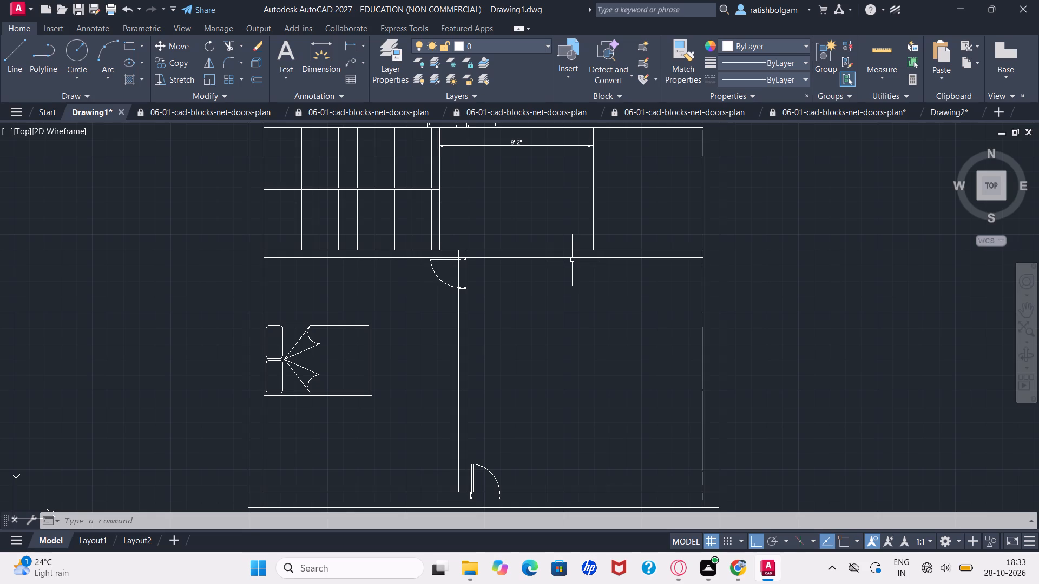
text(off)
key(Return)
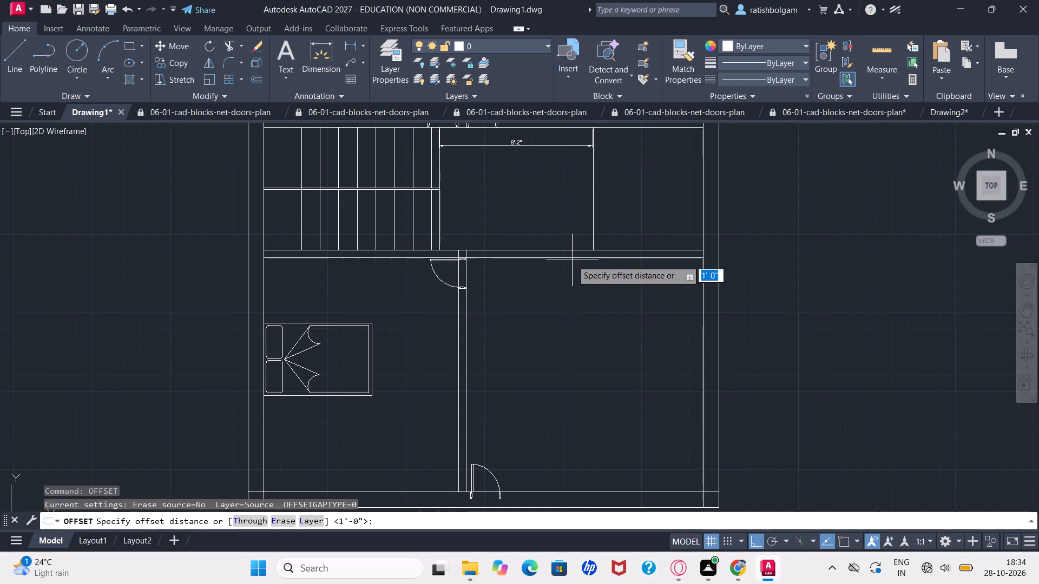
scroll(572, 260, right, 4)
key(5)
key(shift+quotedbl)
key(Return)
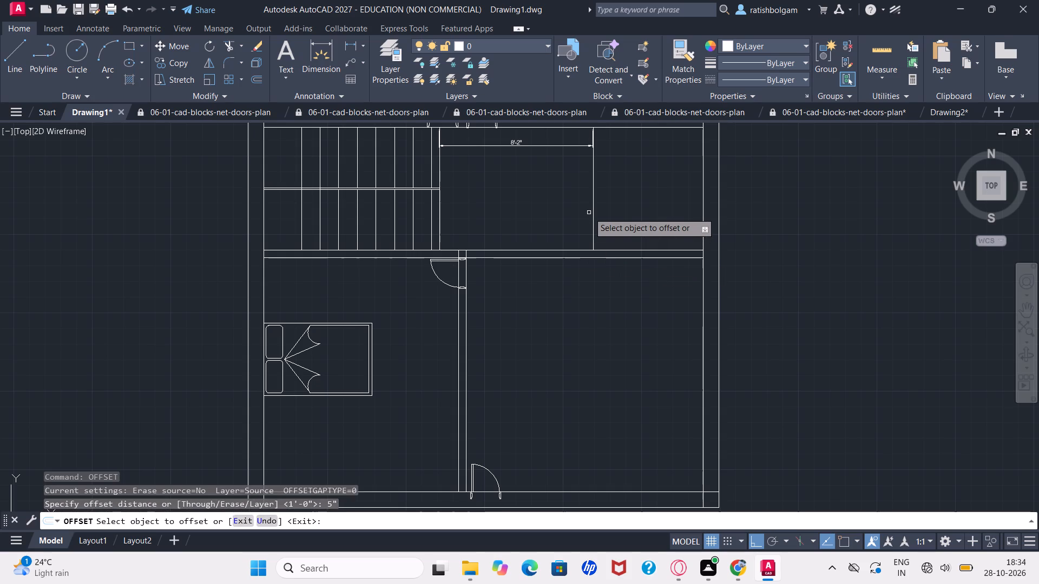
drag(594, 207, 604, 205)
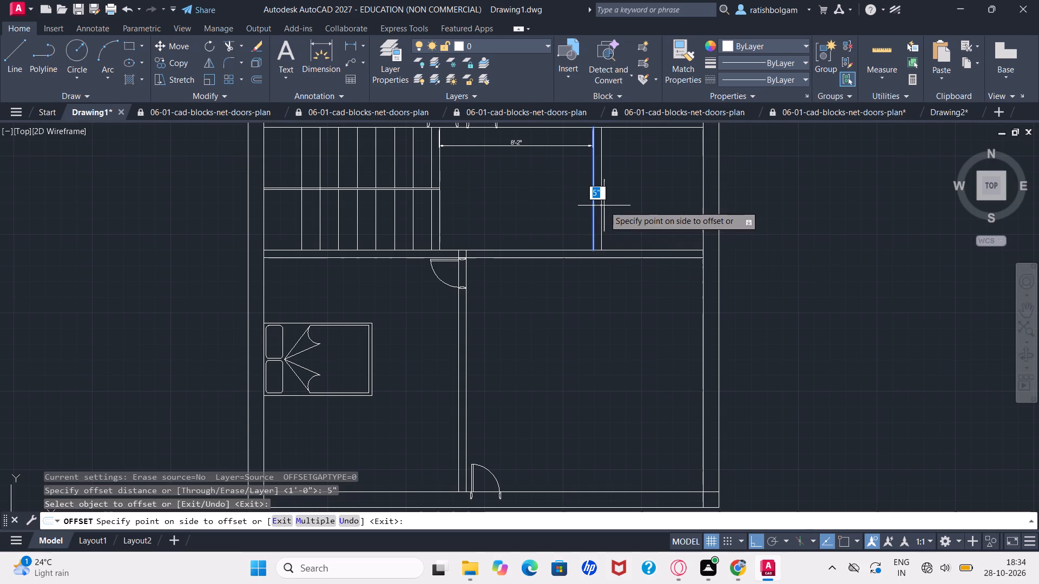
drag(604, 205, 604, 205)
click(604, 205)
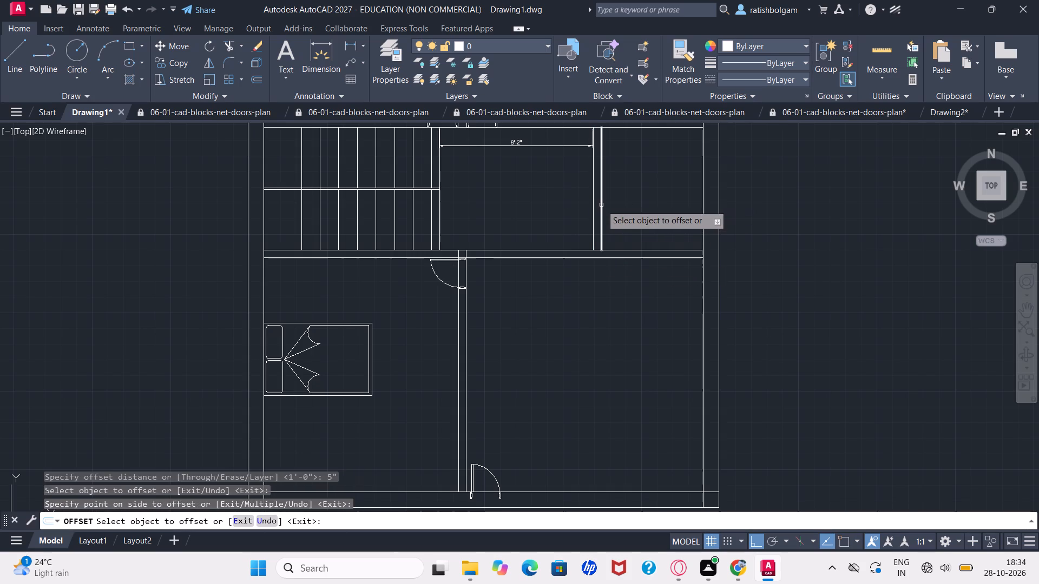
key(Escape)
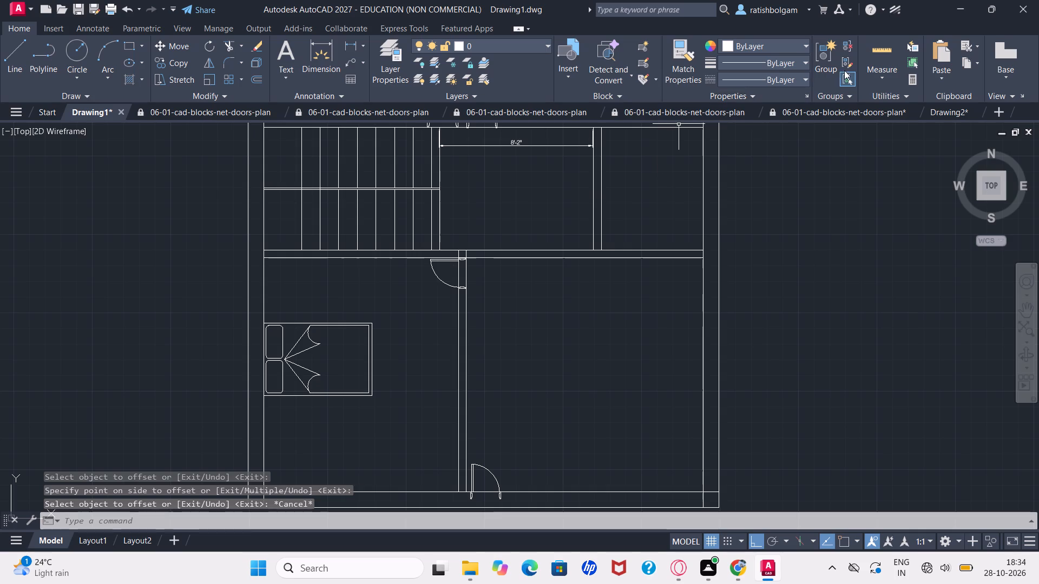
Quick-measure the two lower rooms and the overall extents of the floor plan.
click(875, 56)
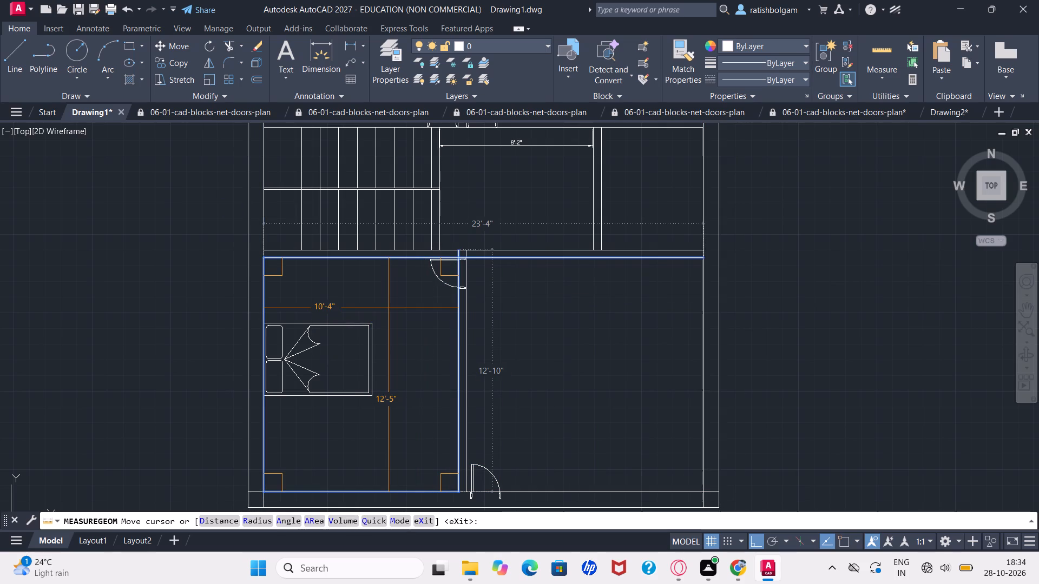
ctrl+scroll(387, 307, down, 2)
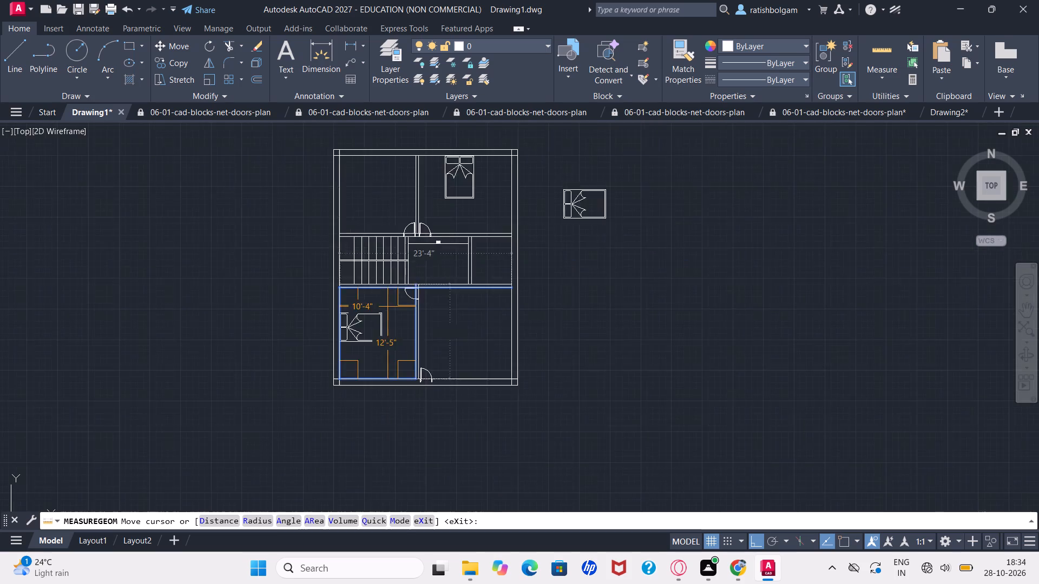
ctrl+scroll(387, 307, down, 1)
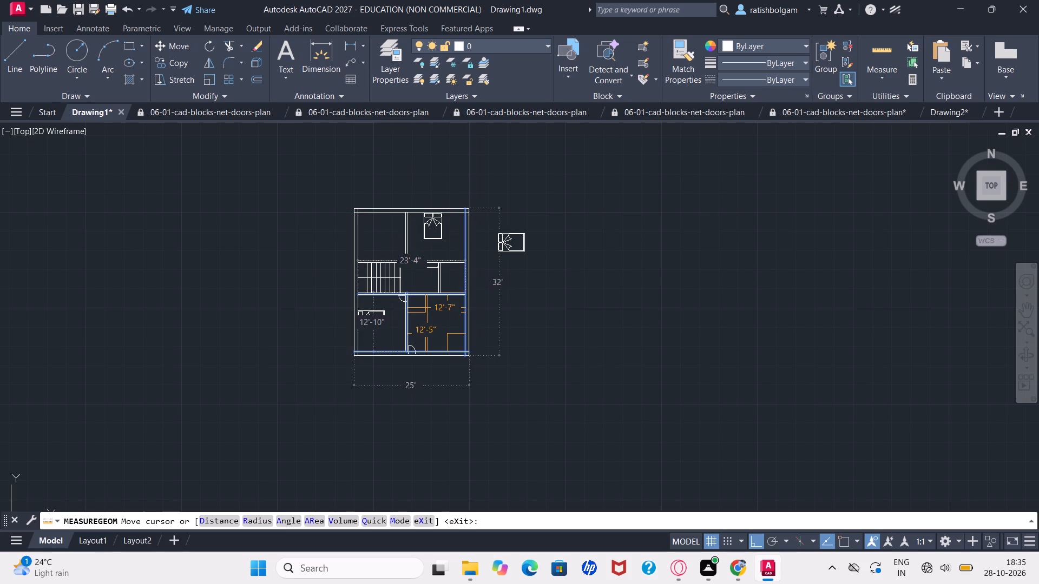
key(Escape)
key(Escape)
key(Escape)
key(Escape)
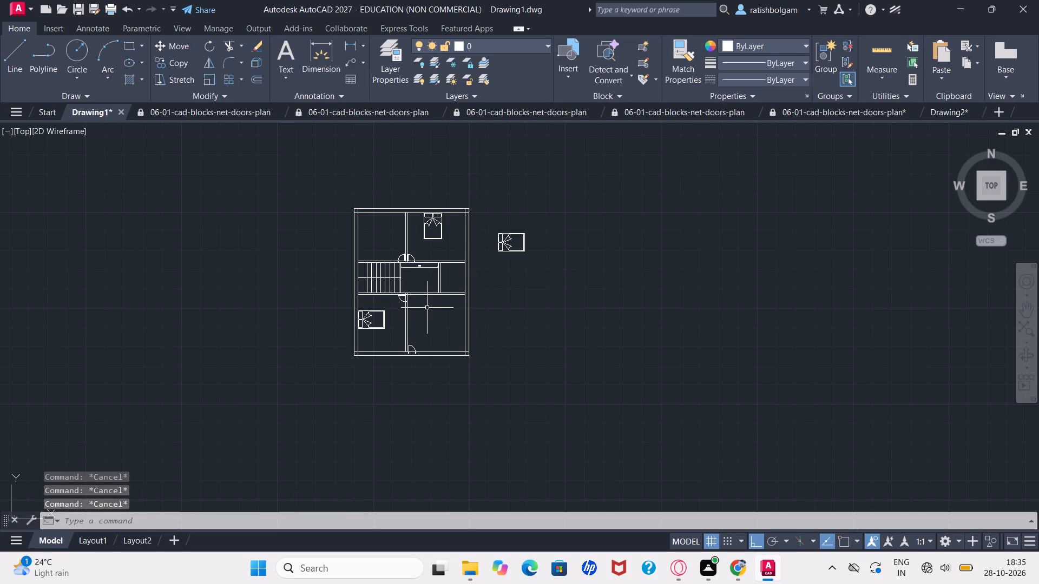
Examine the stair hall and the two upper rooms of the floor plan.
ctrl+scroll(427, 308, up, 2)
scroll(427, 308, up, 1)
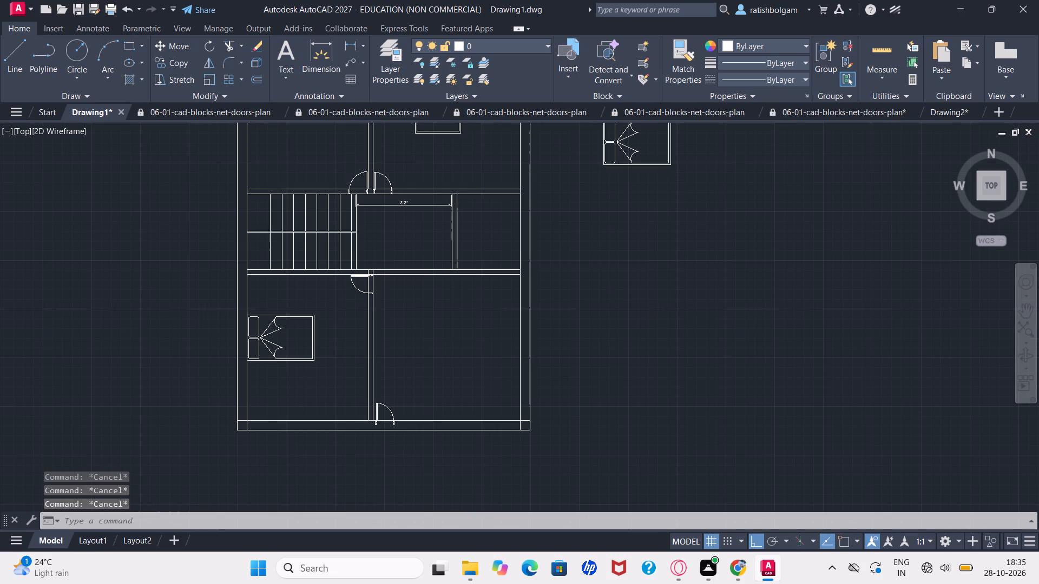
key(ctrl+p)
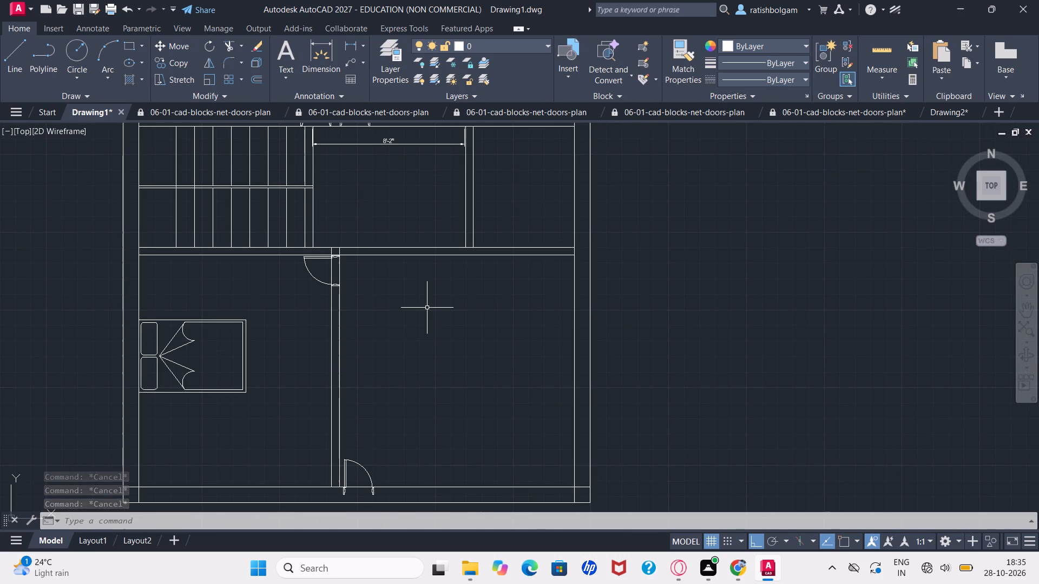
text(an)
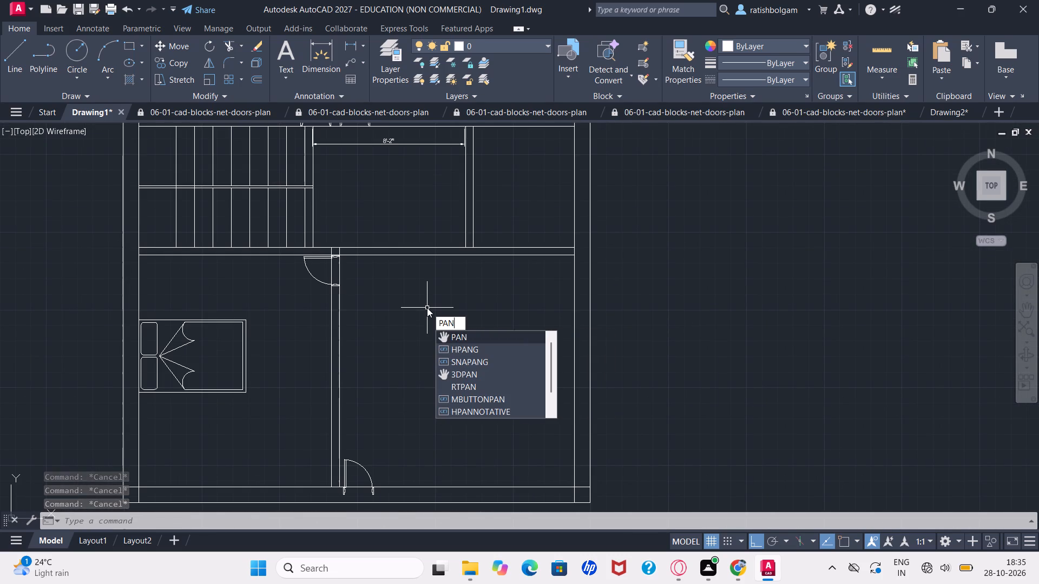
key(Return)
click(427, 308)
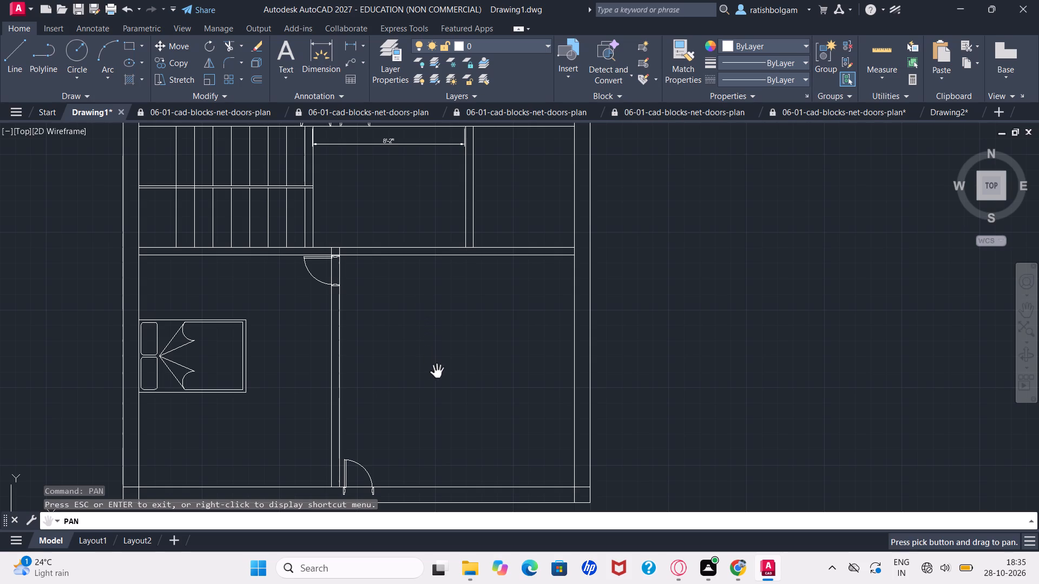
drag(433, 314, 564, 482)
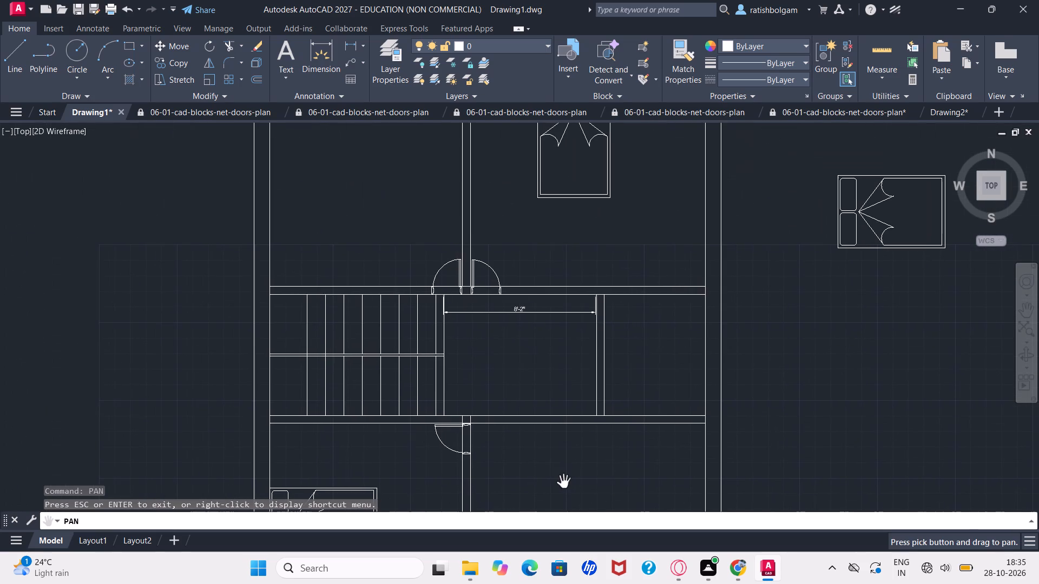
drag(507, 357, 594, 496)
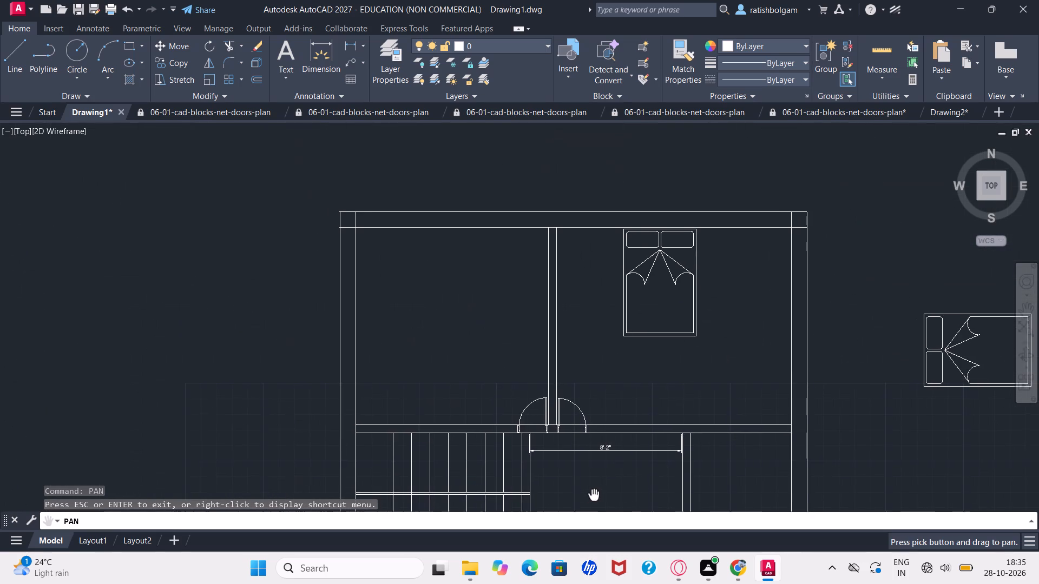
drag(594, 496, 594, 496)
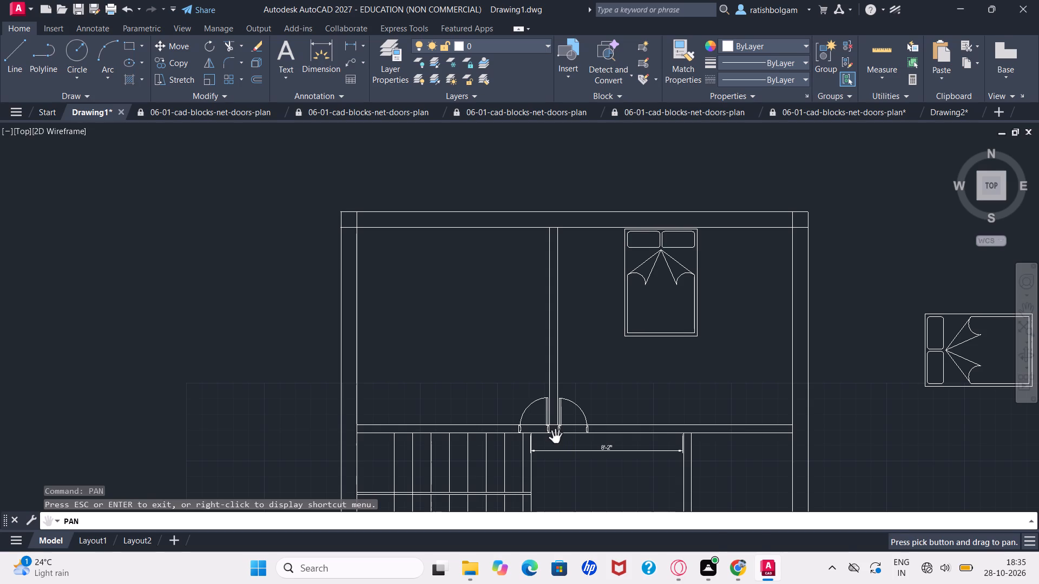
key(Escape)
key(Escape)
key(Escape)
key(Escape)
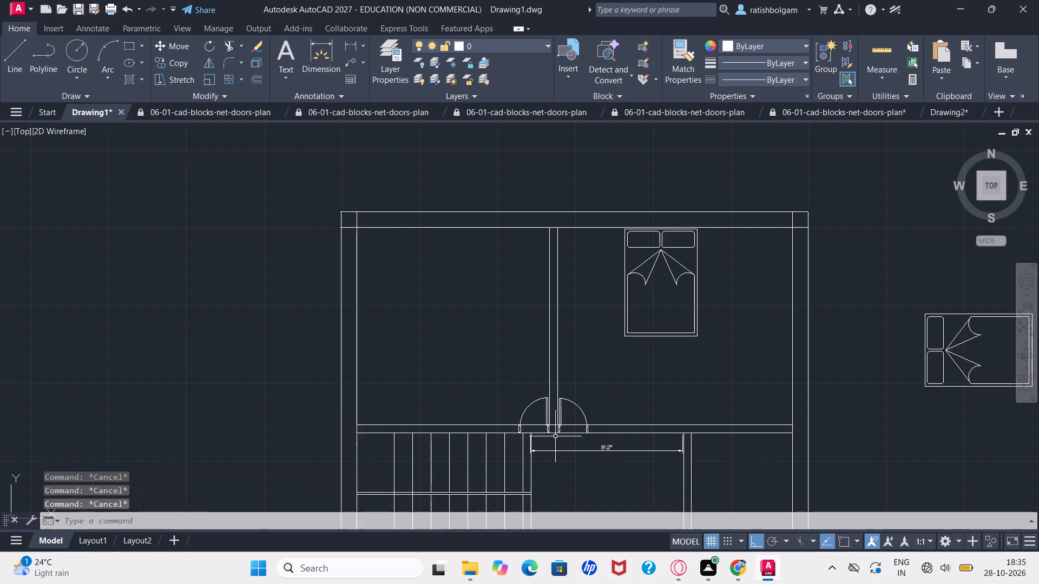
key(Escape)
Set ISO-25 as the current dimension style.
key(d)
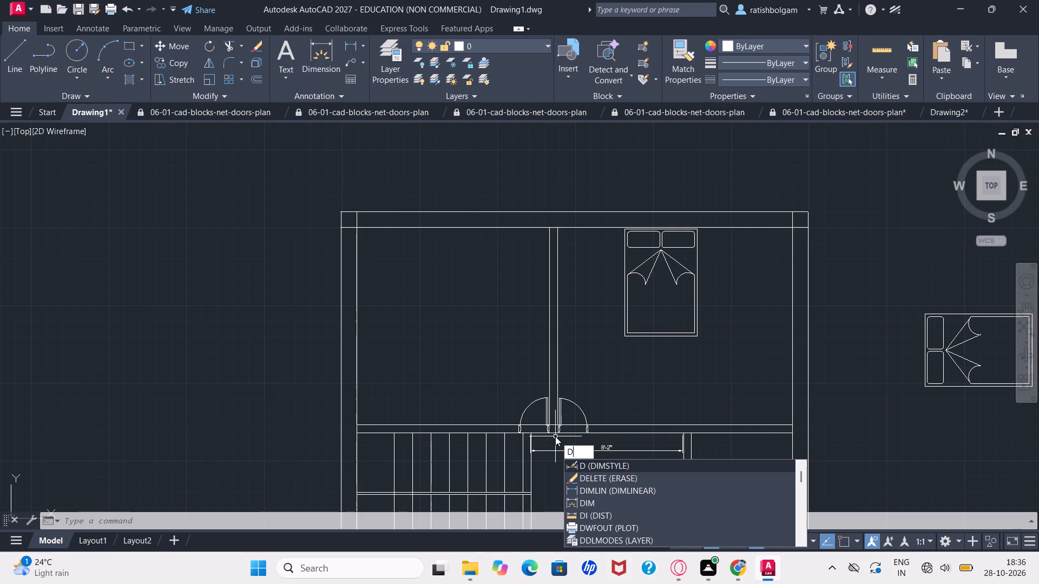
key(d)
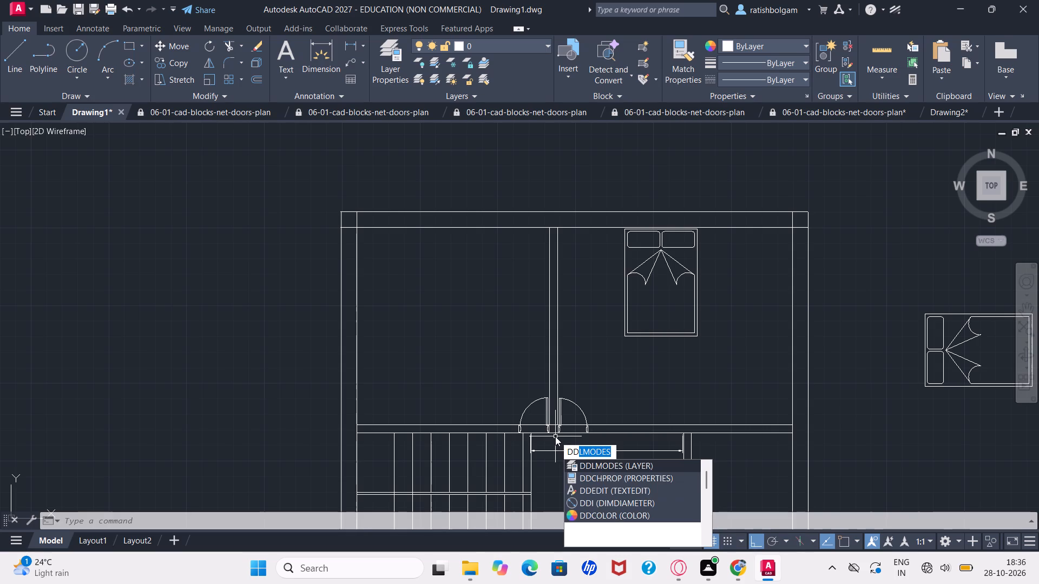
key(BackSpace)
key(BackSpace)
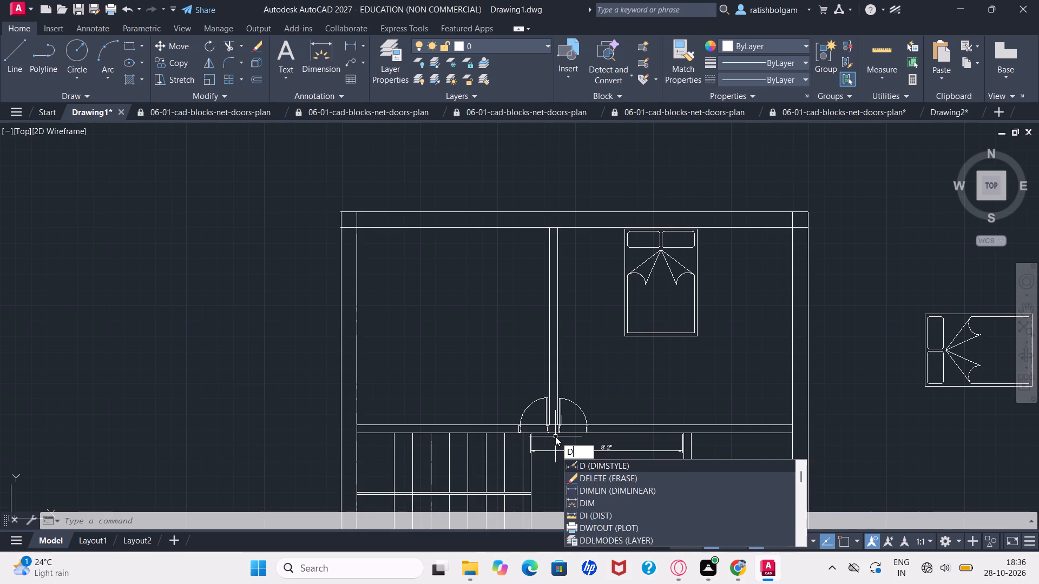
key(Return)
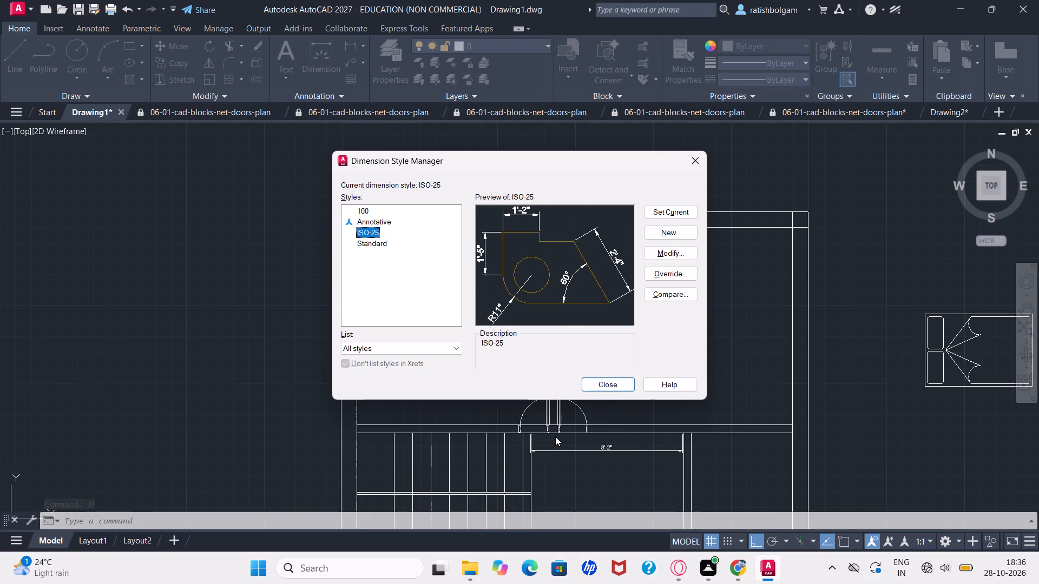
click(665, 211)
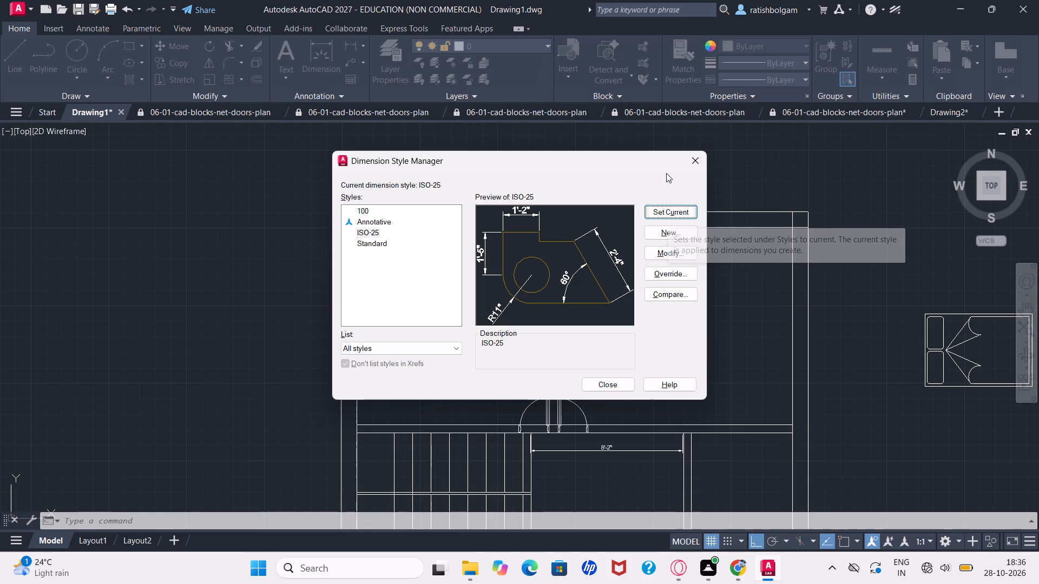
click(676, 210)
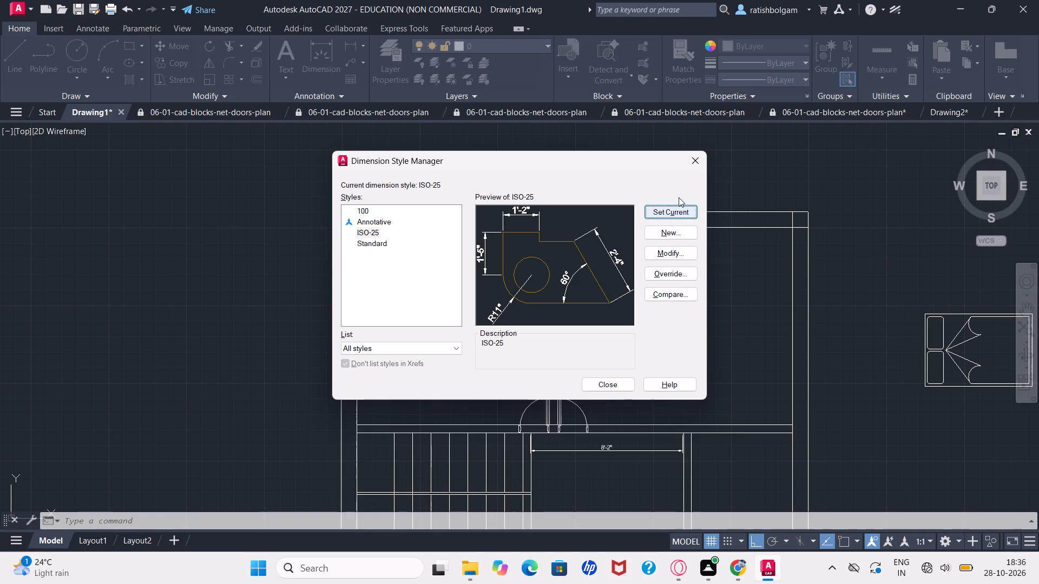
click(695, 158)
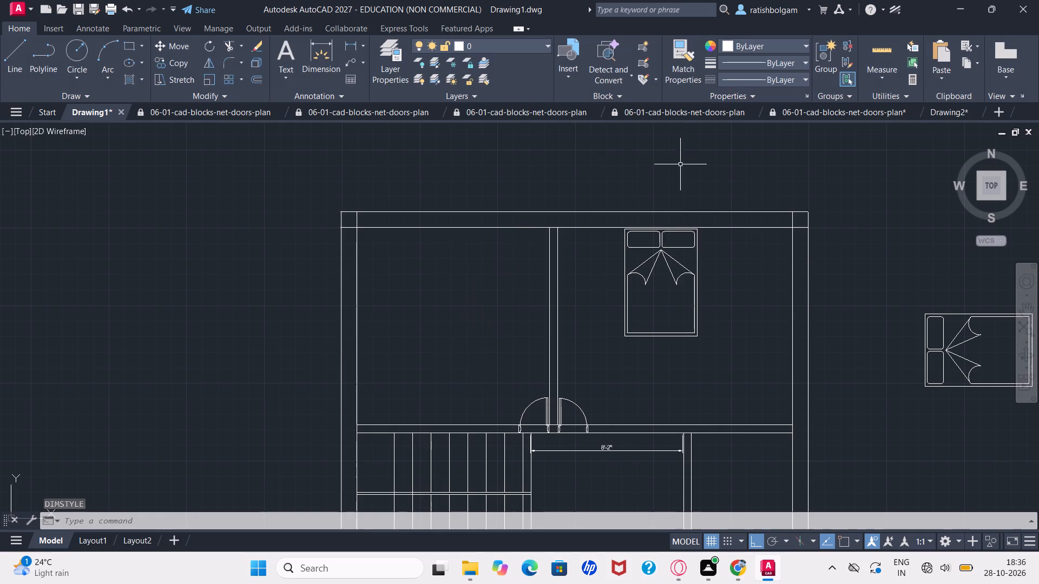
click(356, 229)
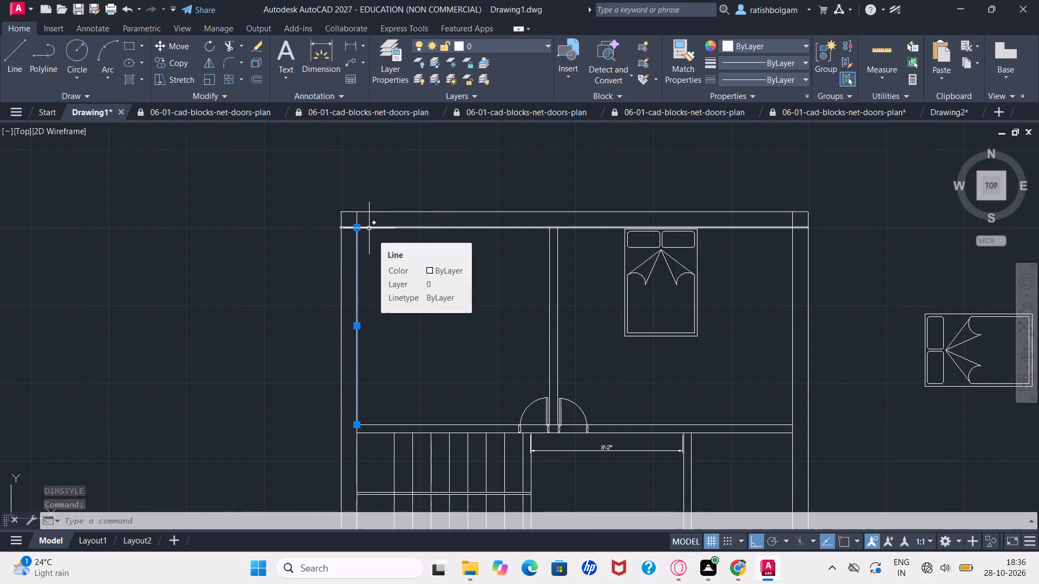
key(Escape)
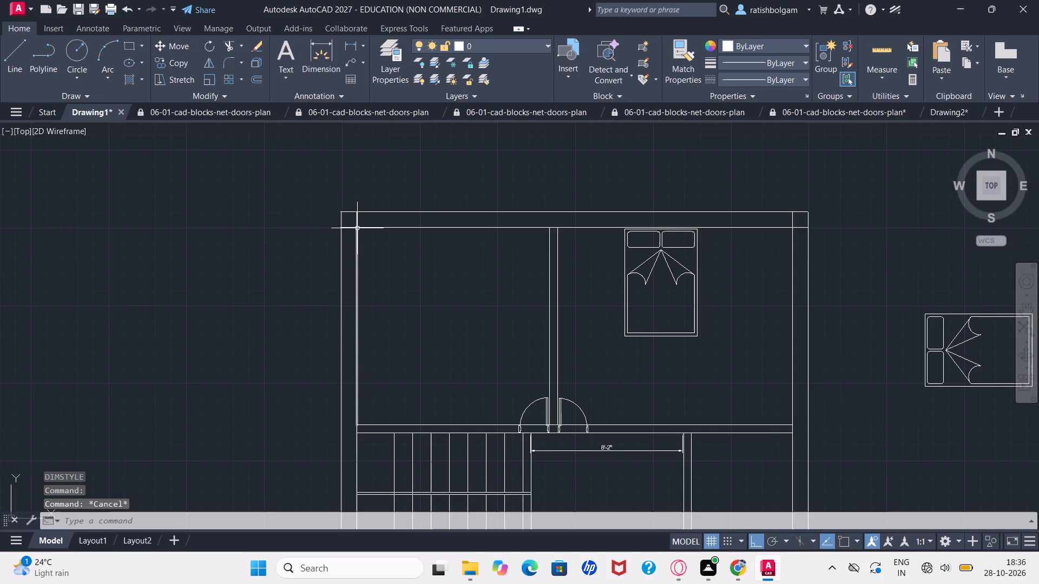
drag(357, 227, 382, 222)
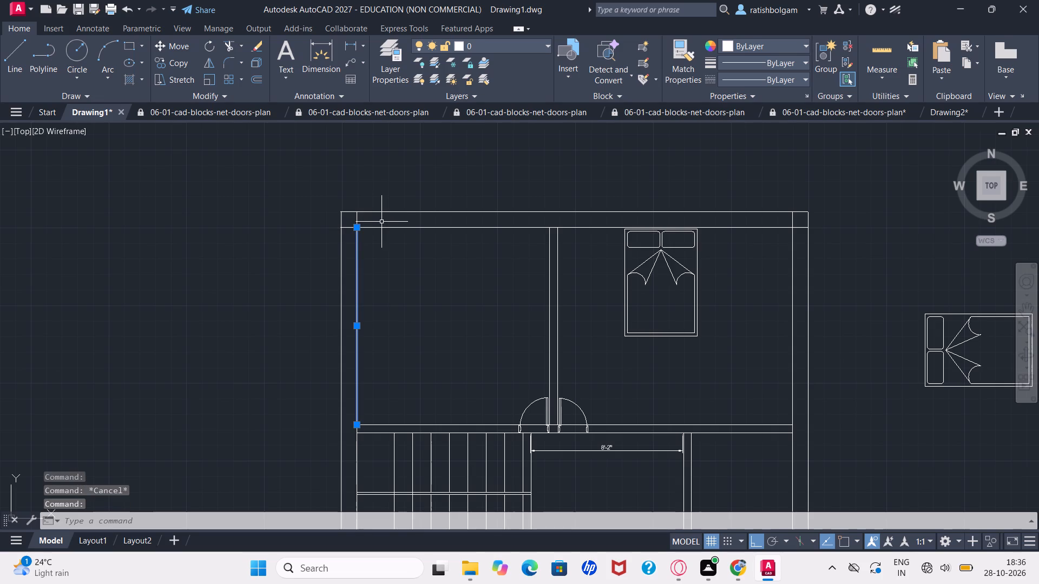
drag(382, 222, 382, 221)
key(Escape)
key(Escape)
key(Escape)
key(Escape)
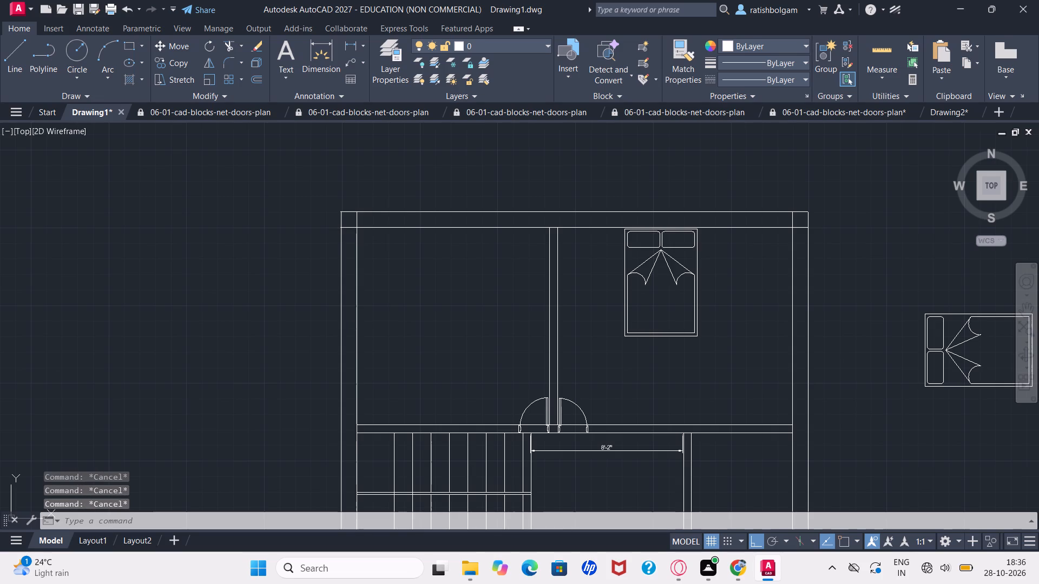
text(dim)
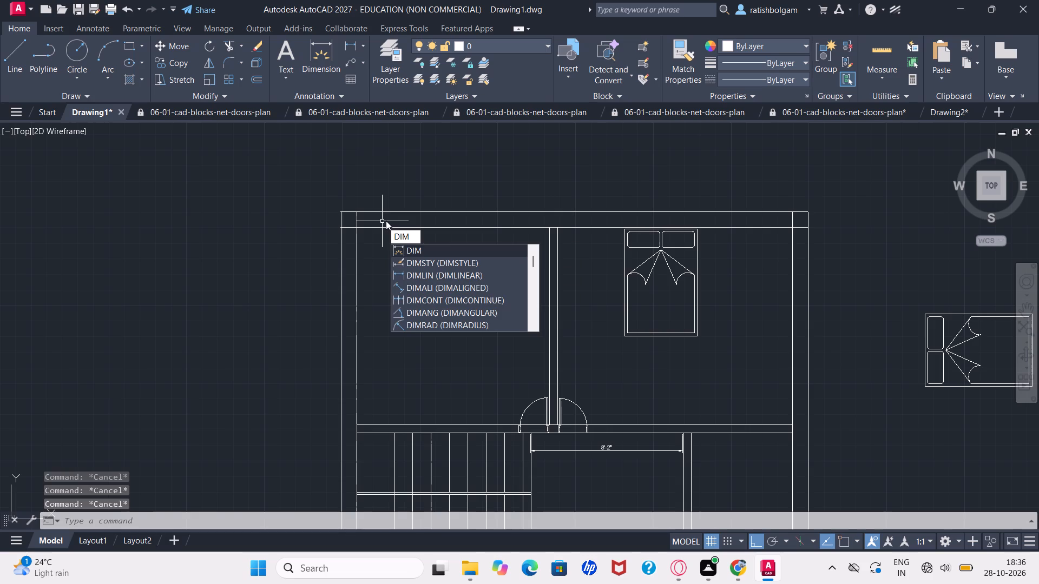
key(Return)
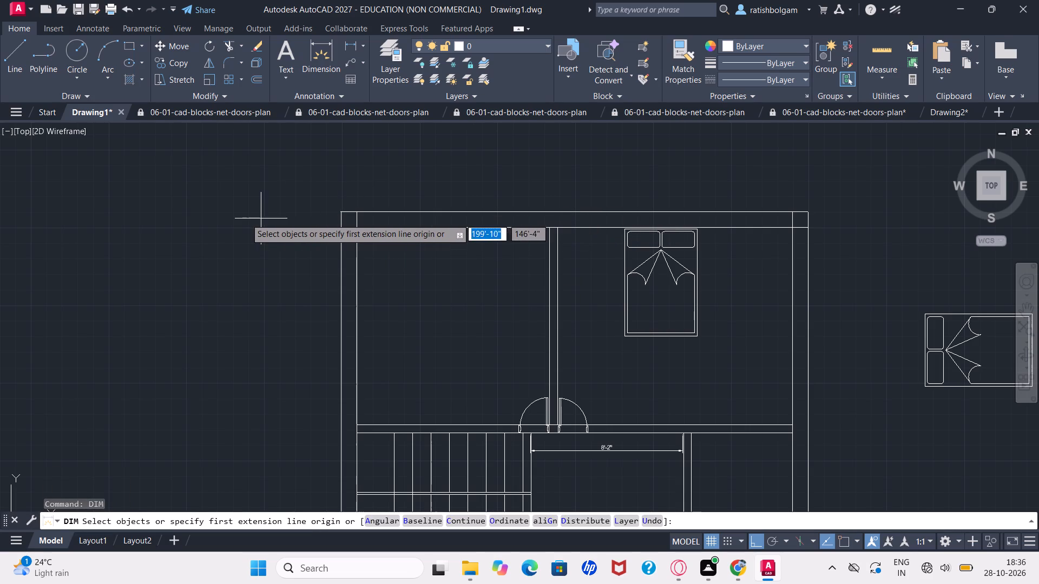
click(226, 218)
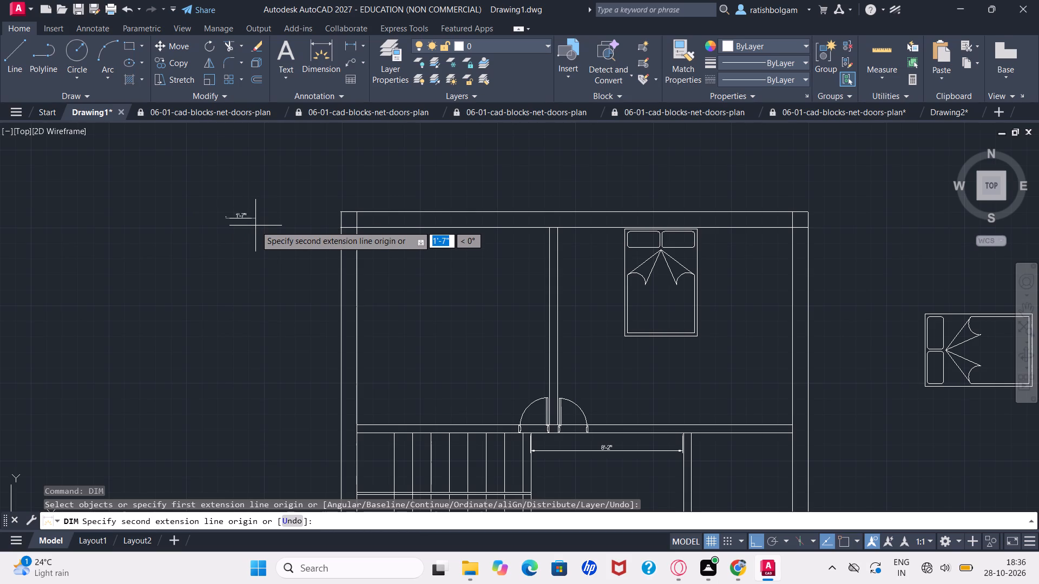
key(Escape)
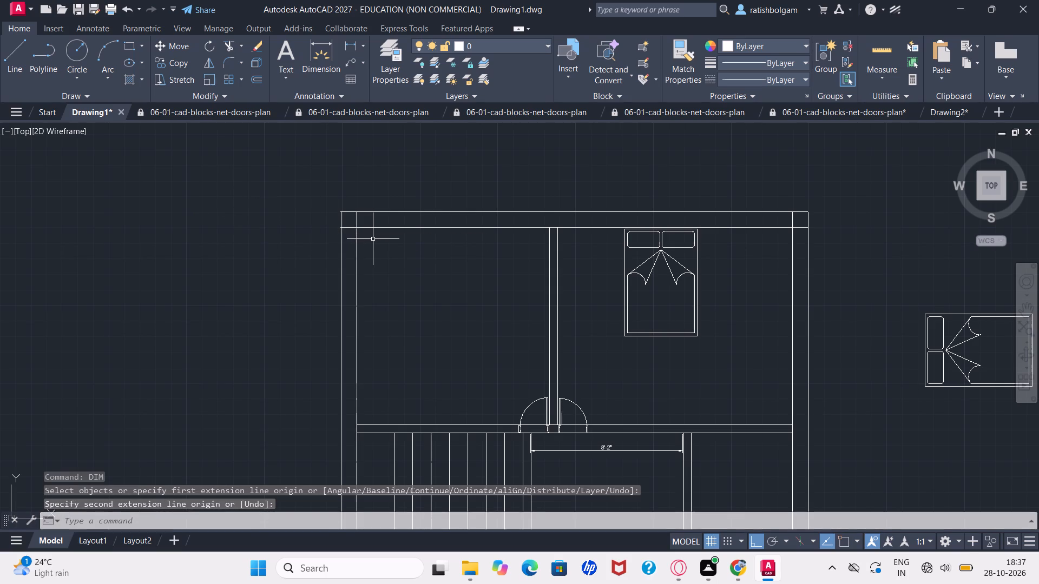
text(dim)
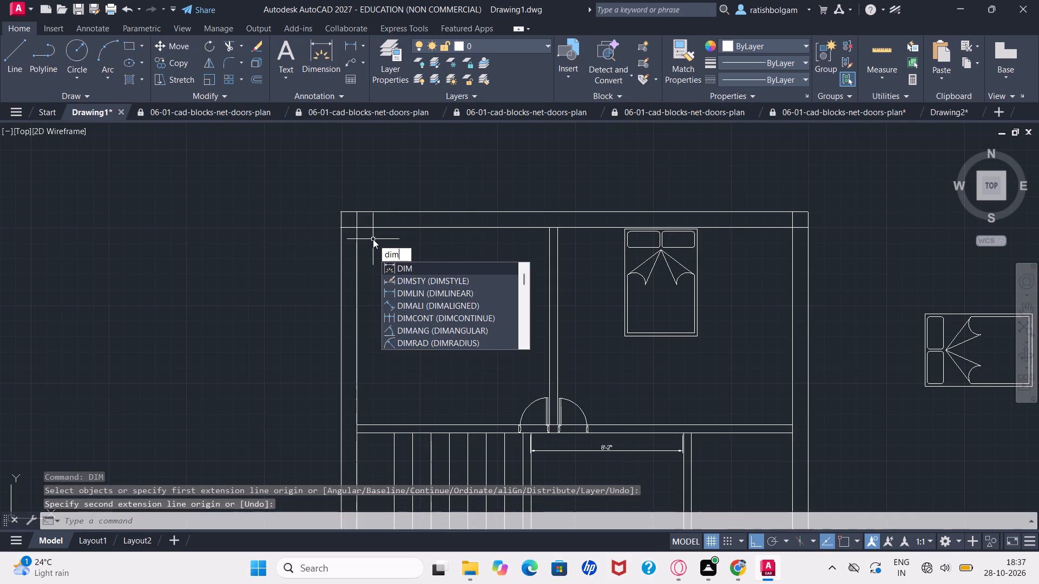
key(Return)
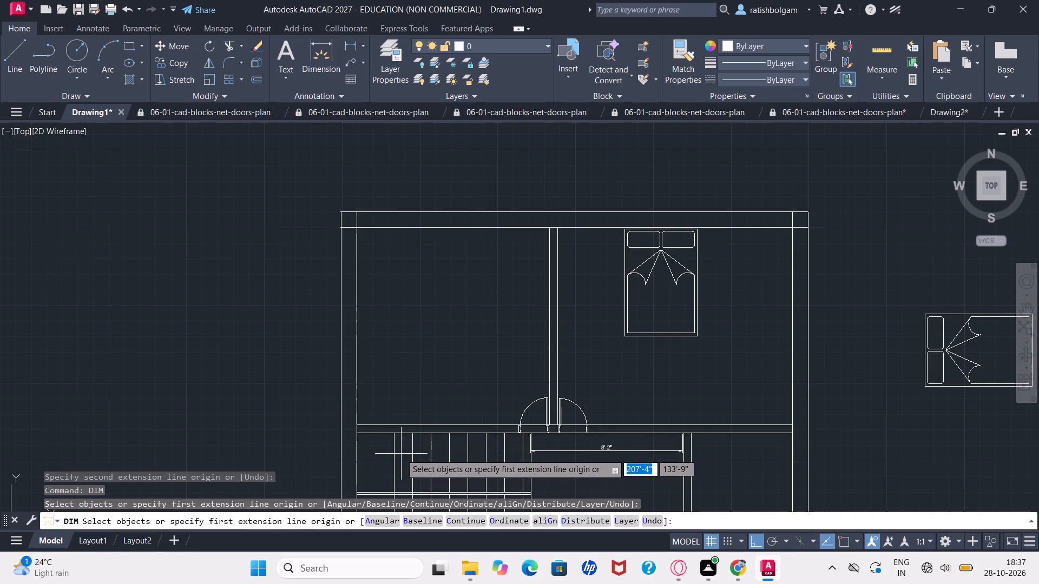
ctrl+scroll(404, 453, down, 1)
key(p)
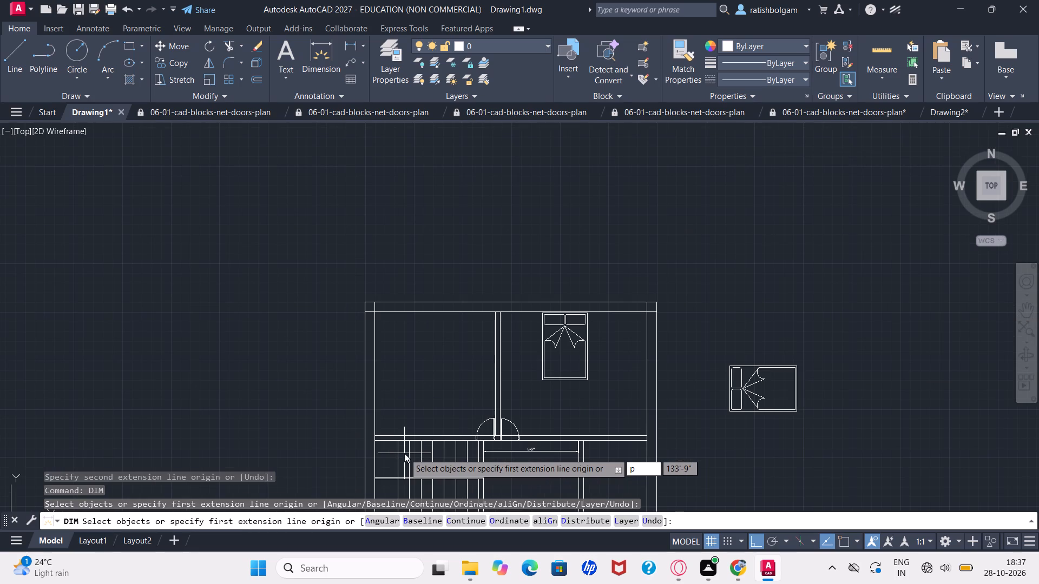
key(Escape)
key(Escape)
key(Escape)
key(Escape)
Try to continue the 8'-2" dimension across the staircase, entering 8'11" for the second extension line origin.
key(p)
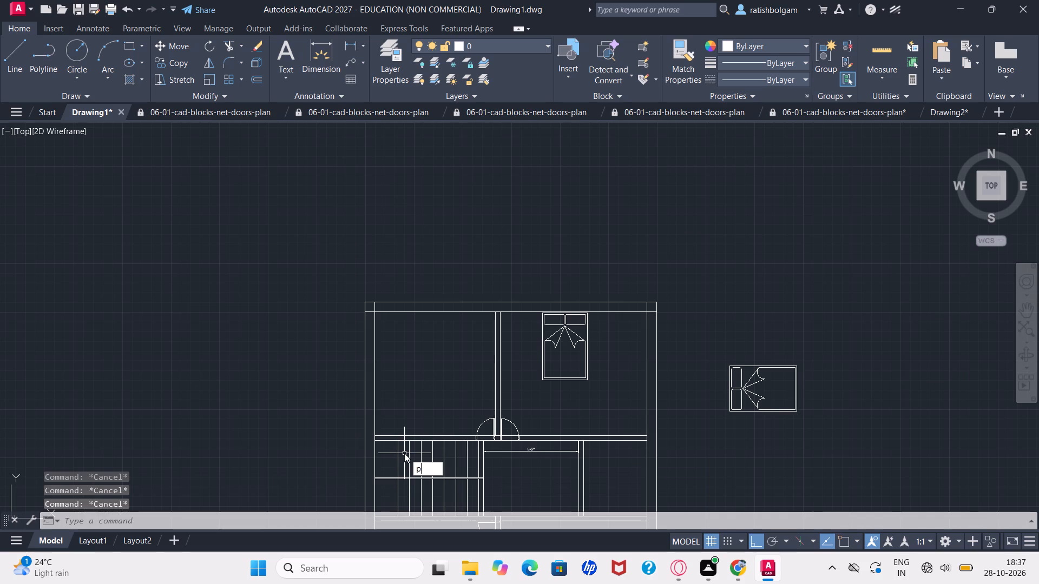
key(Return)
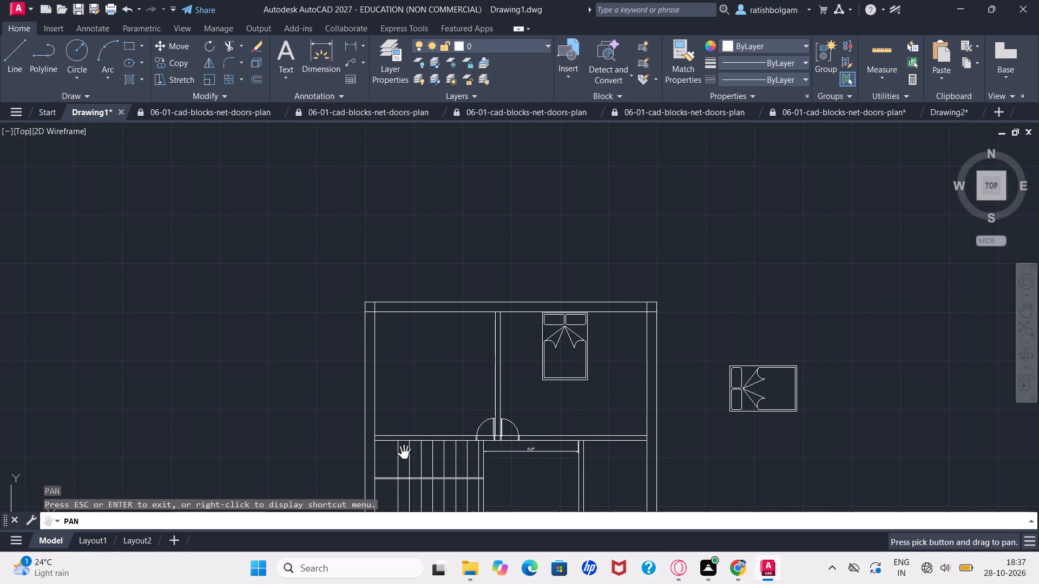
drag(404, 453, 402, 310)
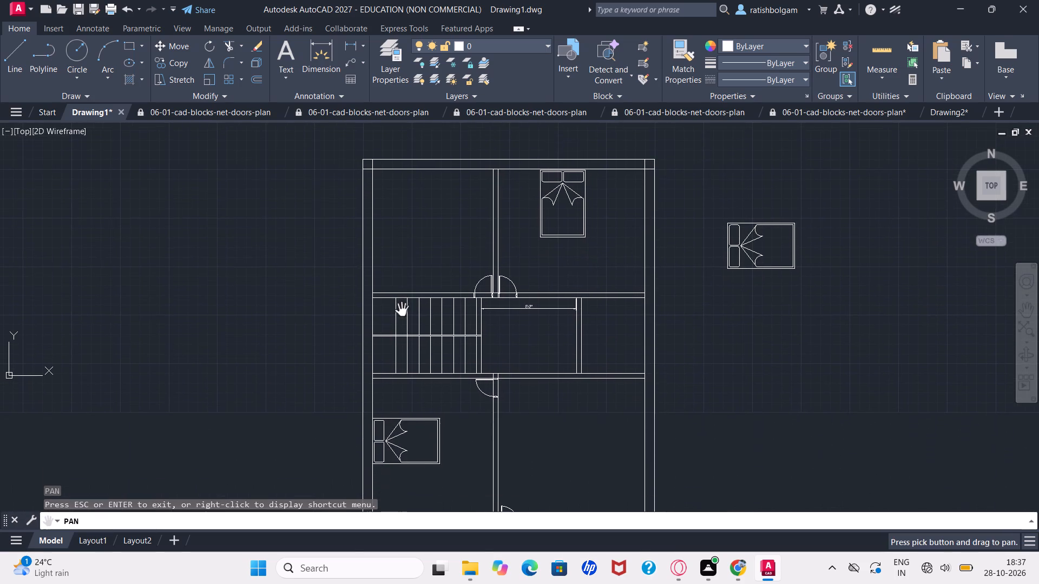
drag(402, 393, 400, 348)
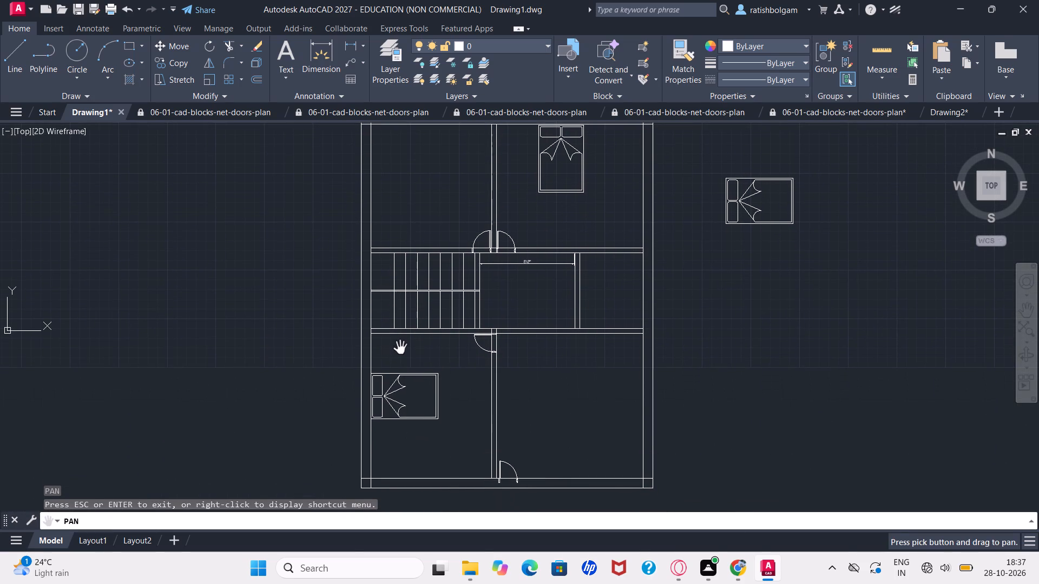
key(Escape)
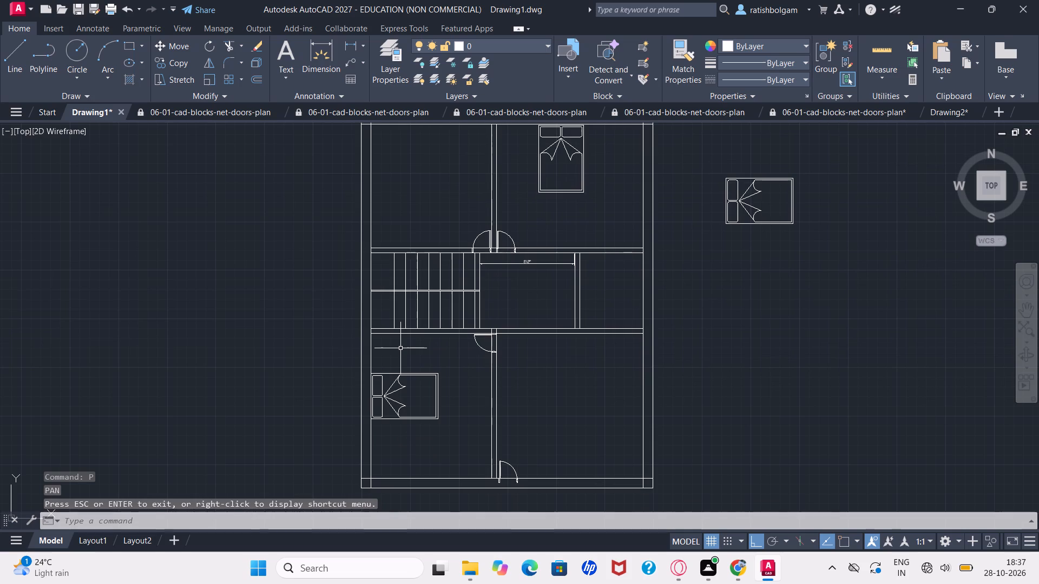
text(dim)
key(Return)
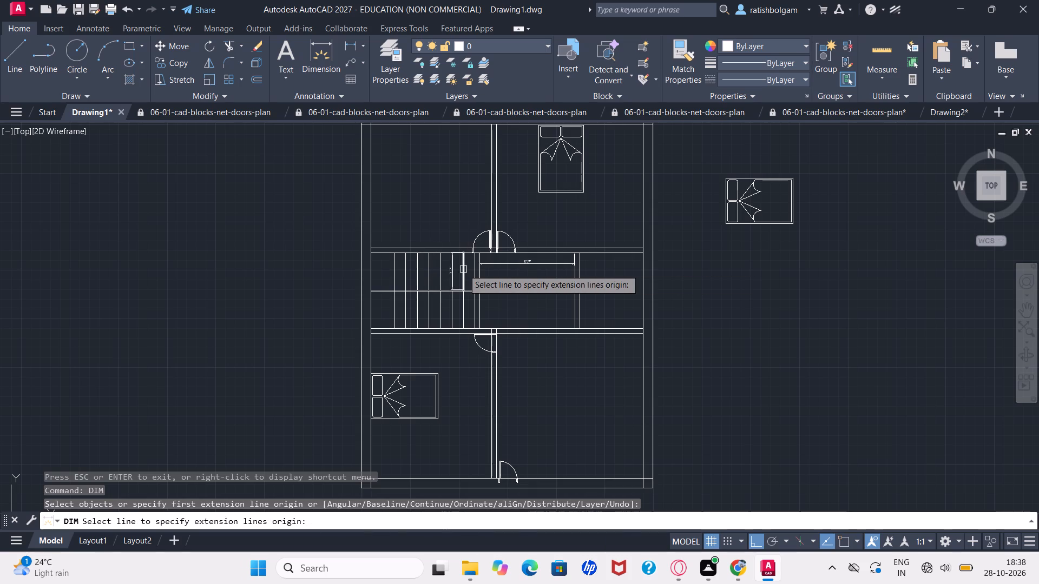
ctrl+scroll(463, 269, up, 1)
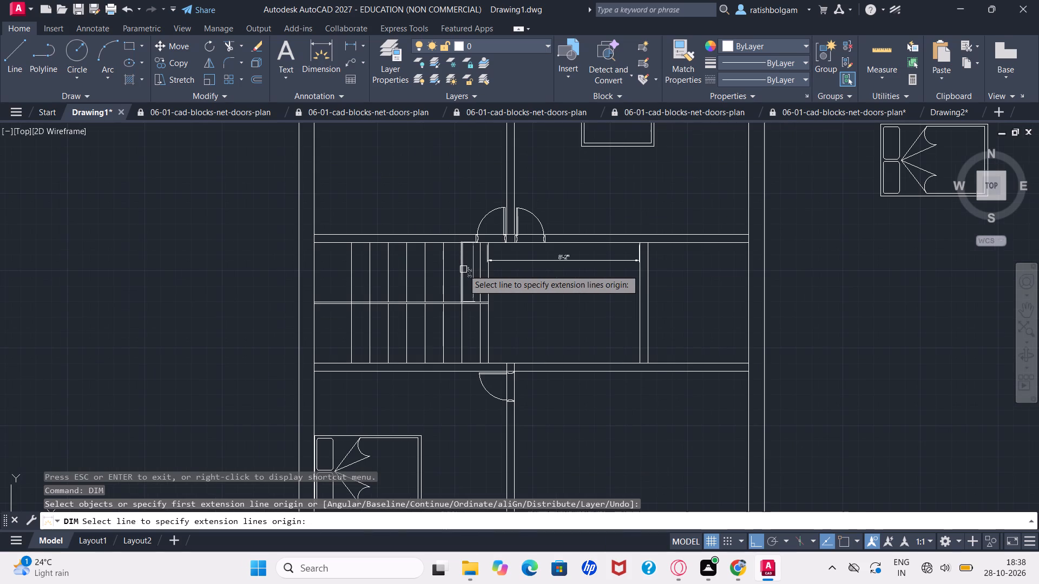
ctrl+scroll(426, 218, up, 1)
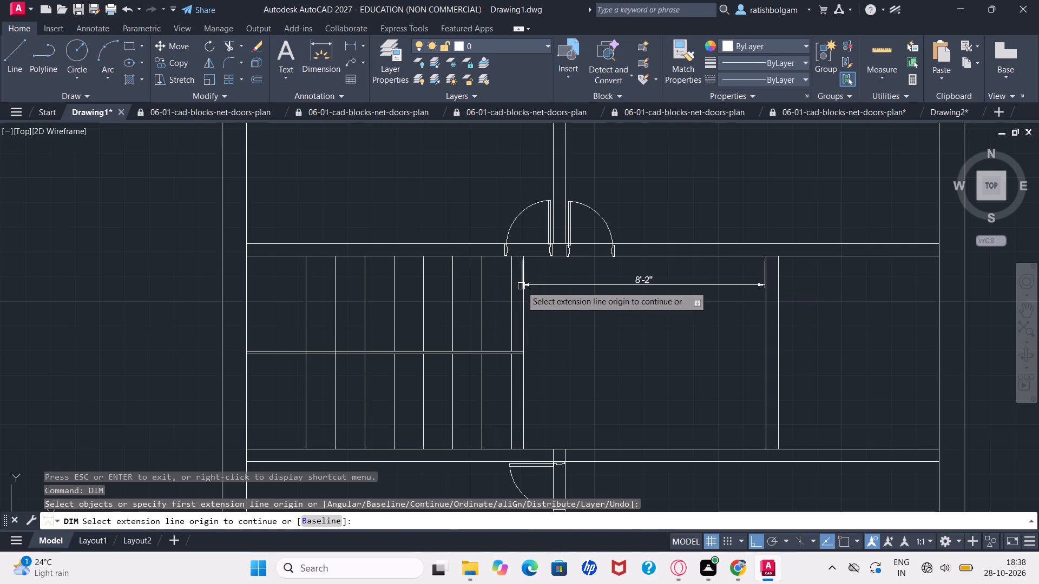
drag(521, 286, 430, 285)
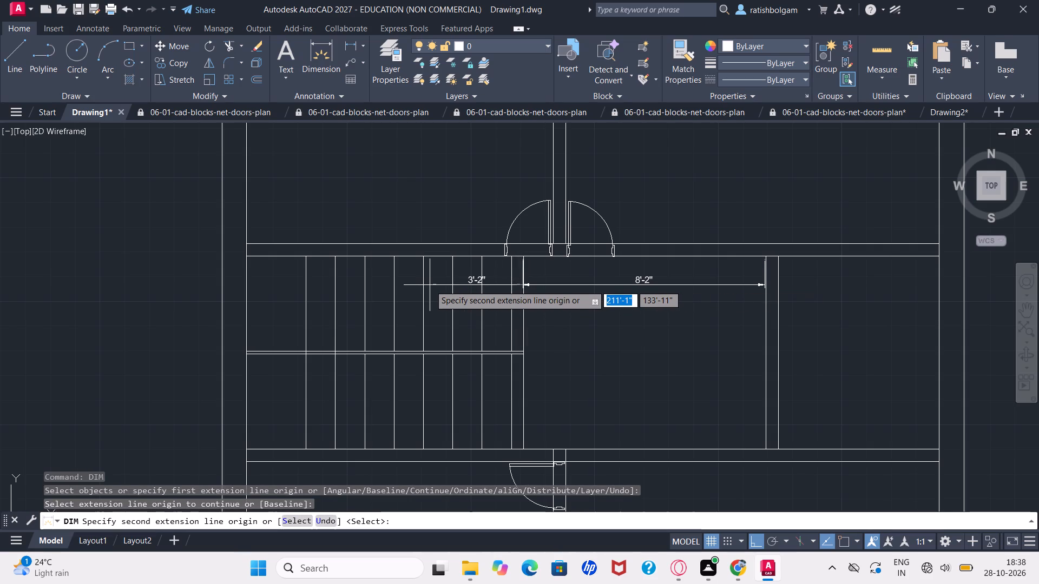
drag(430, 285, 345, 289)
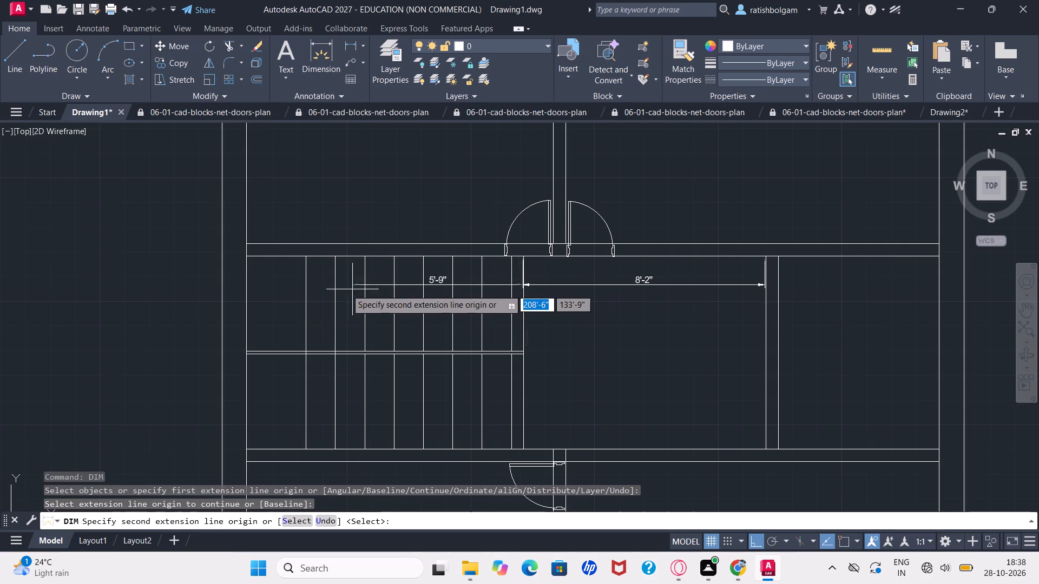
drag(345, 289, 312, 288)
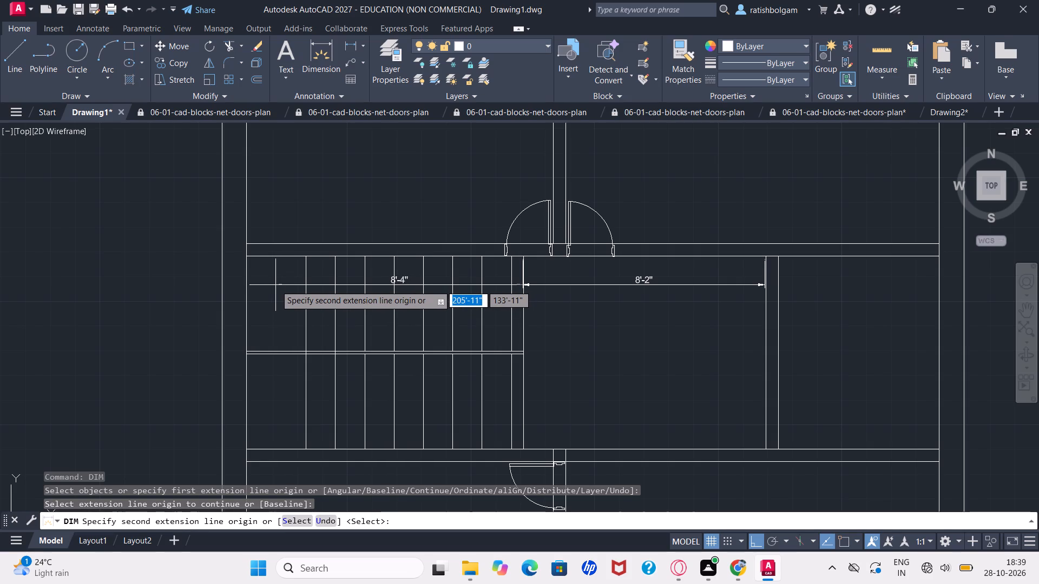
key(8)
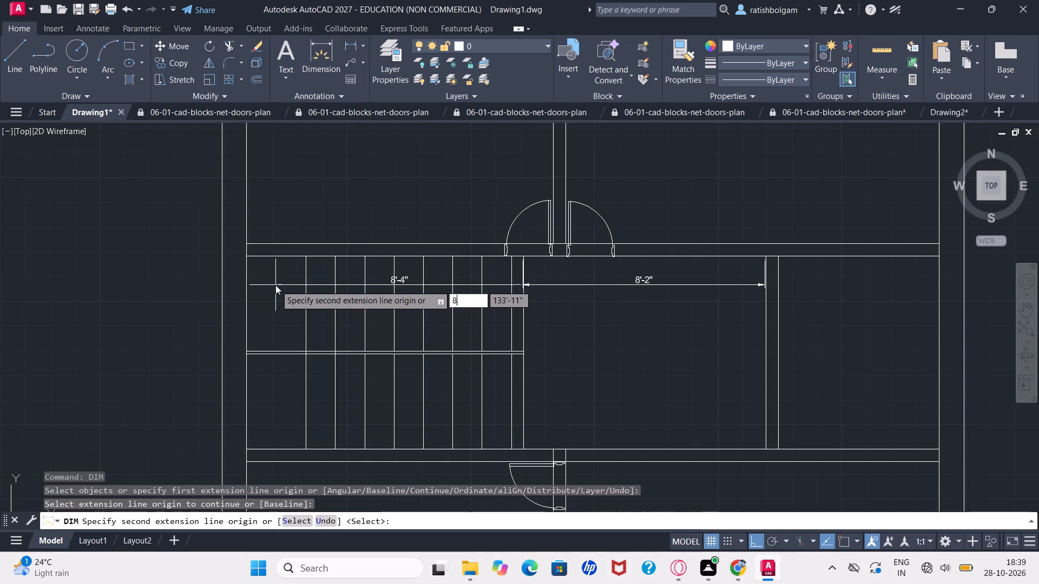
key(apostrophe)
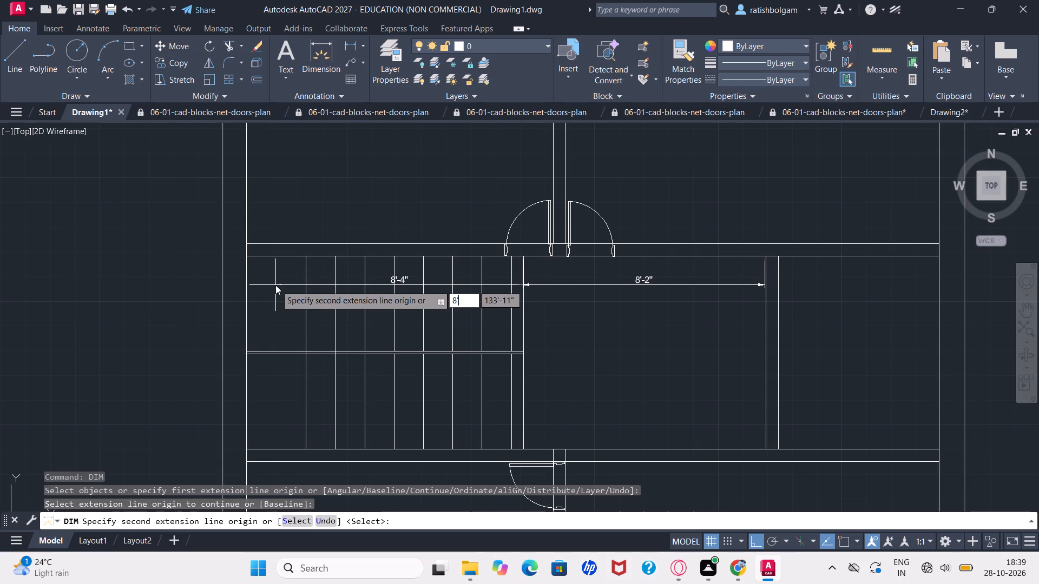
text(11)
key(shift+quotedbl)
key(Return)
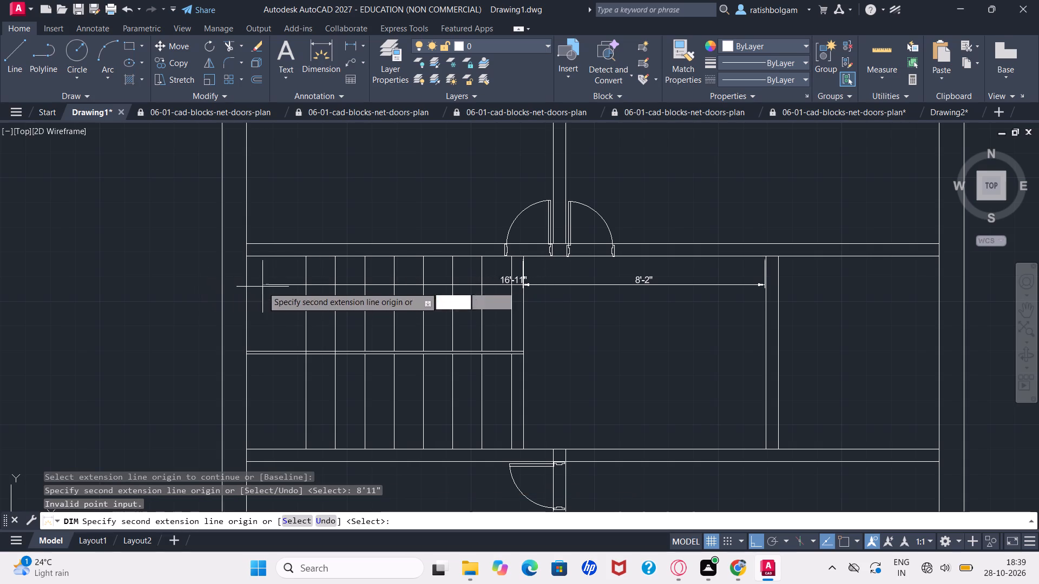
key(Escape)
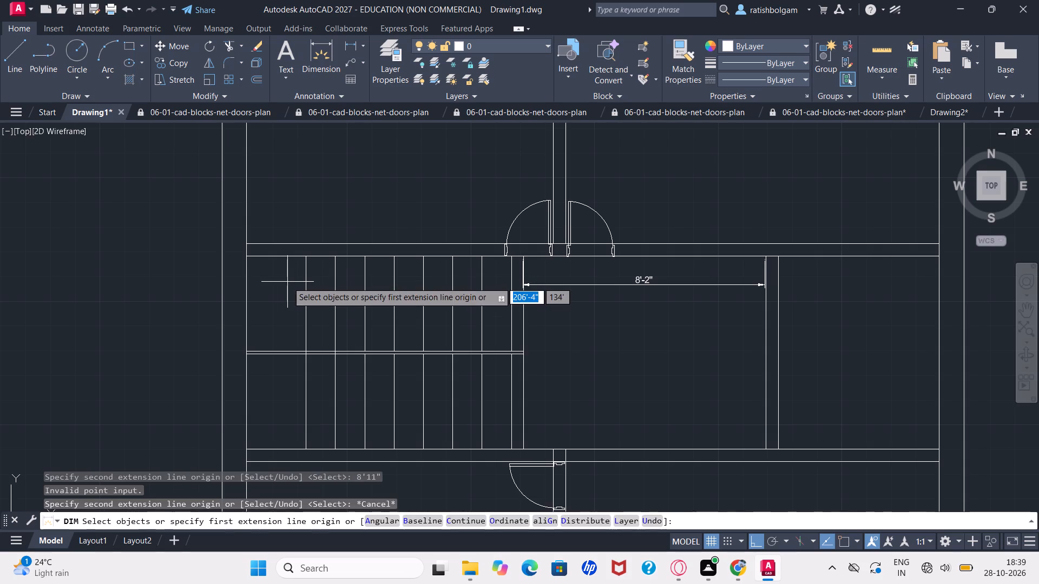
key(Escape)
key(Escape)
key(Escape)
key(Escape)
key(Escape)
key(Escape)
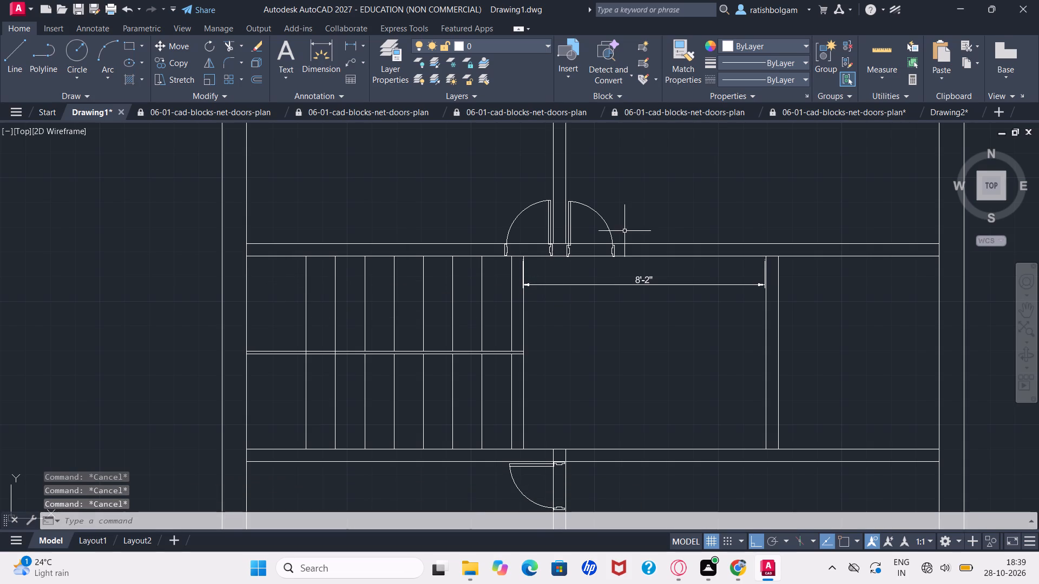
Quick-measure the staircase treads and the overall width of the stair hall.
click(891, 56)
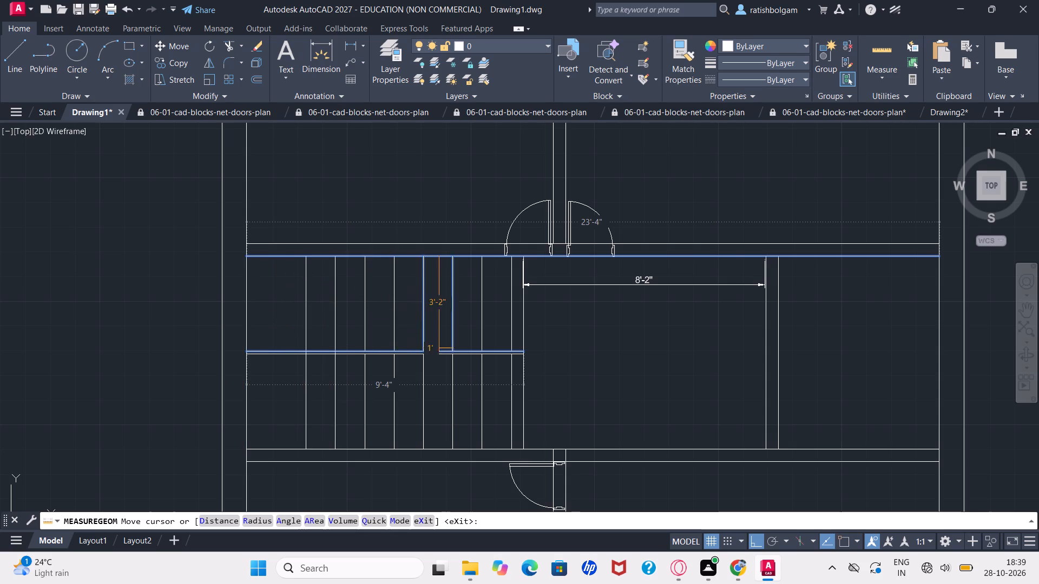
ctrl+scroll(452, 354, down, 3)
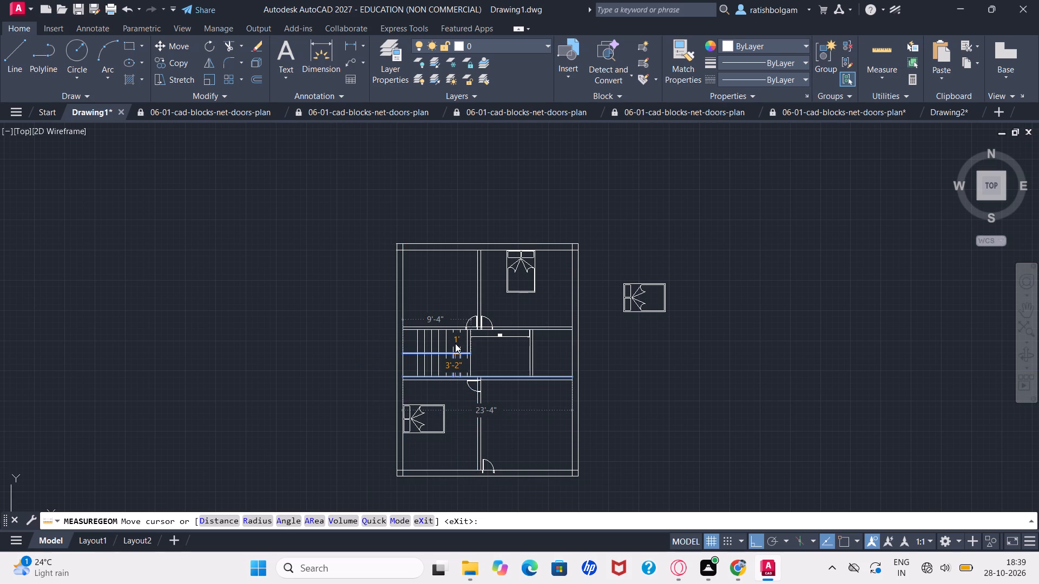
key(Escape)
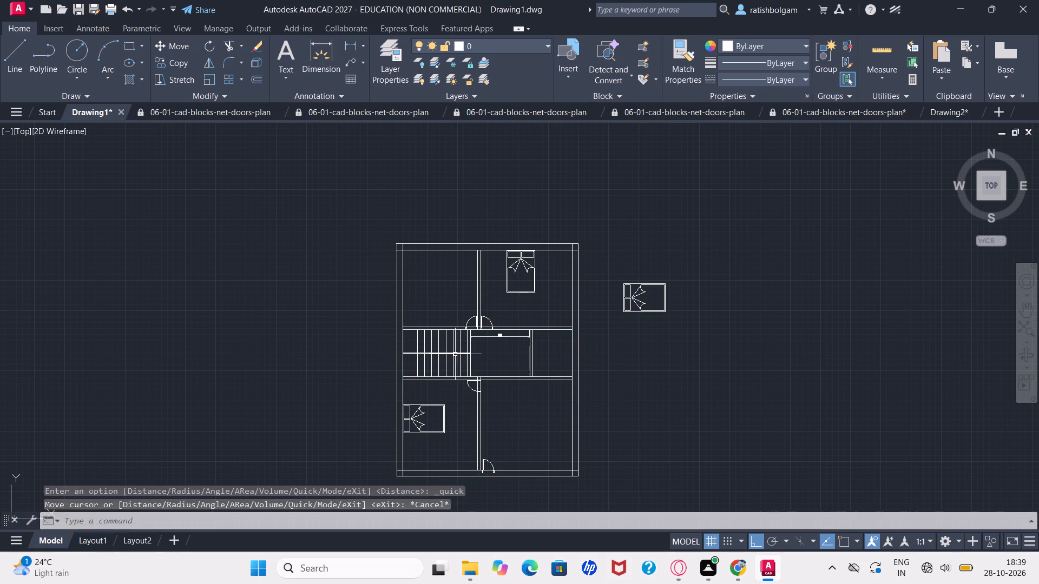
key(Escape)
key(Escape)
key(Escape)
key(Escape)
key(Escape)
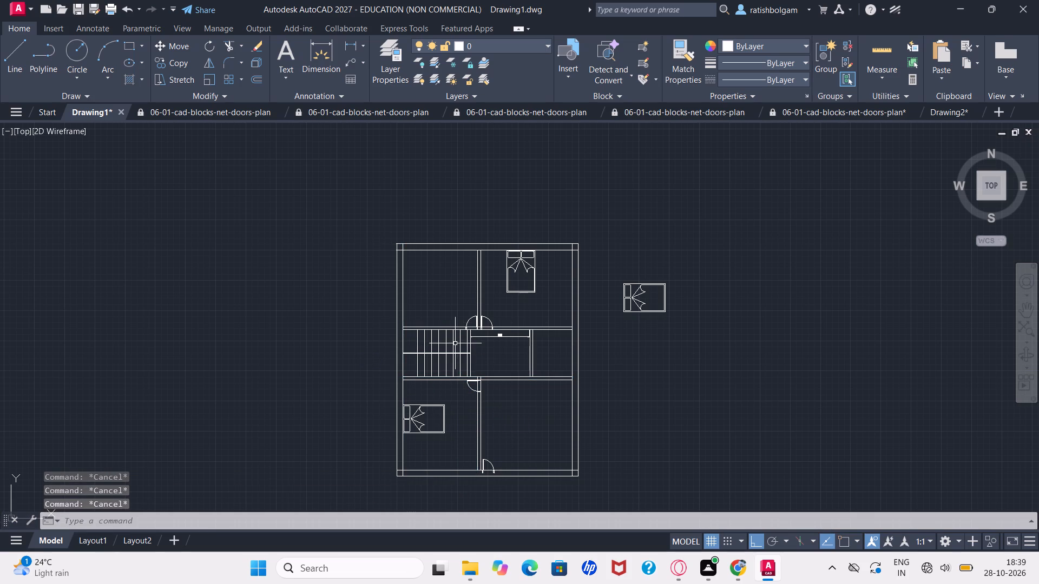
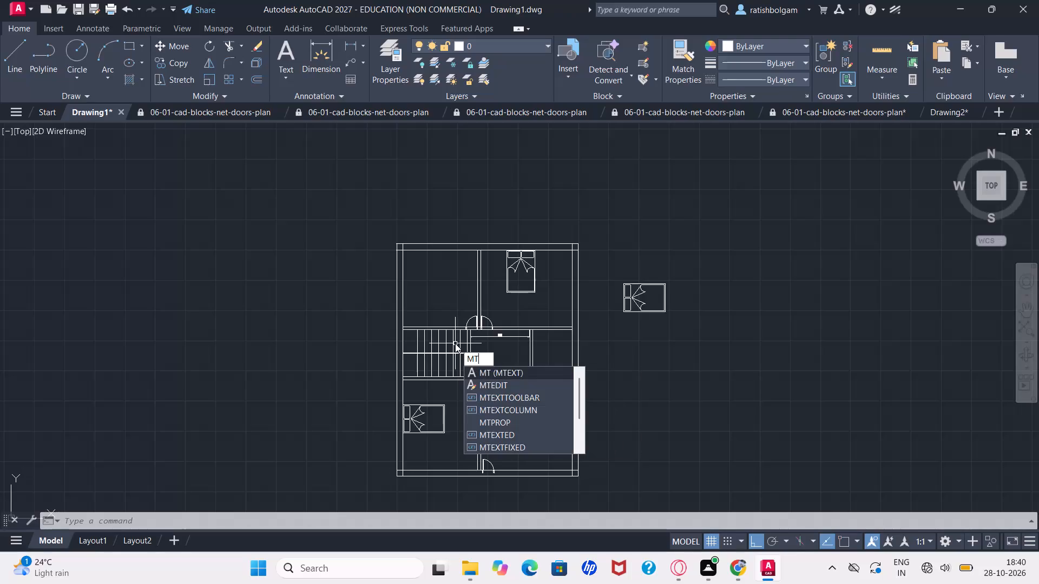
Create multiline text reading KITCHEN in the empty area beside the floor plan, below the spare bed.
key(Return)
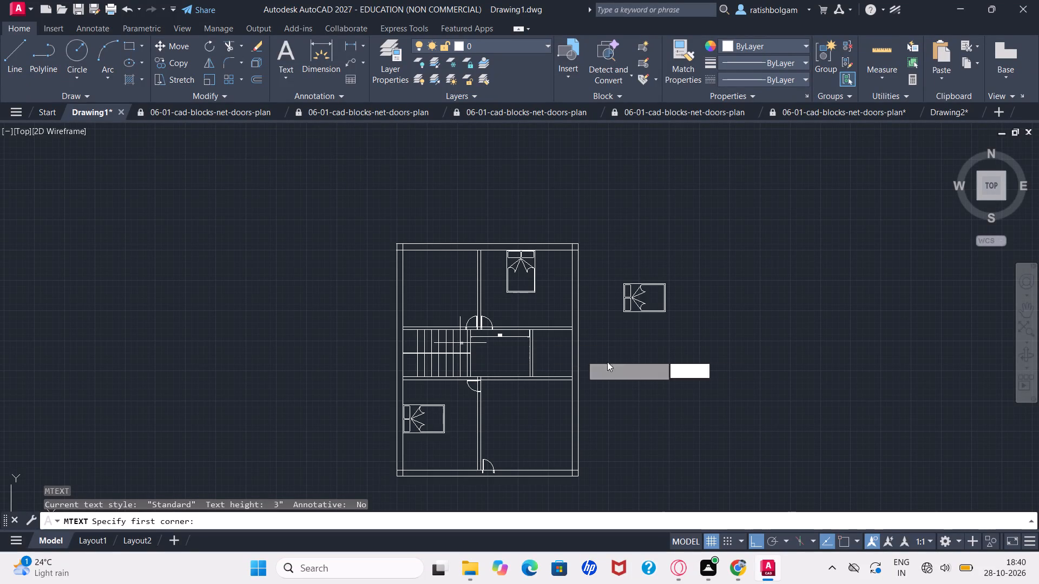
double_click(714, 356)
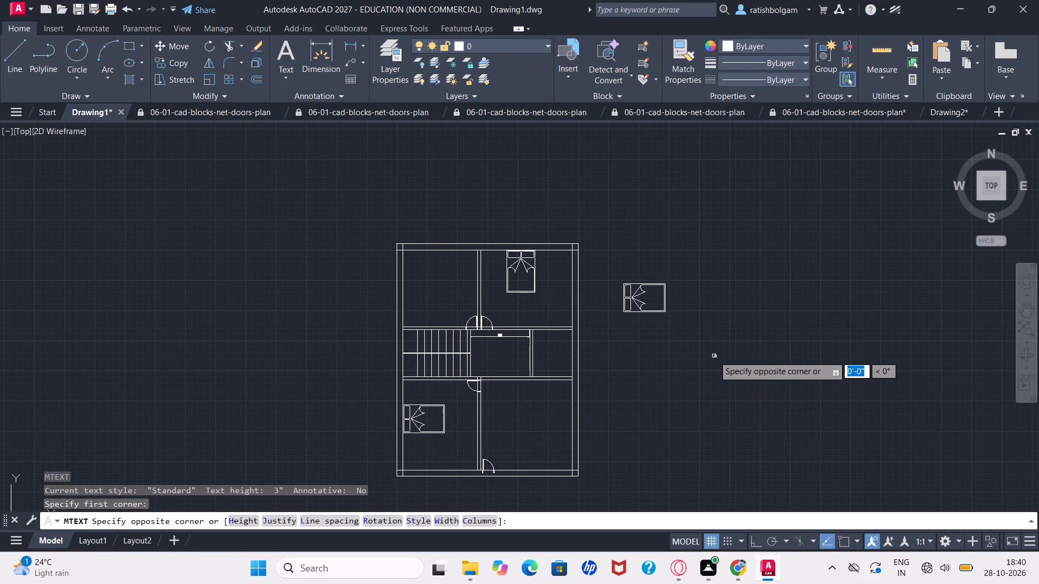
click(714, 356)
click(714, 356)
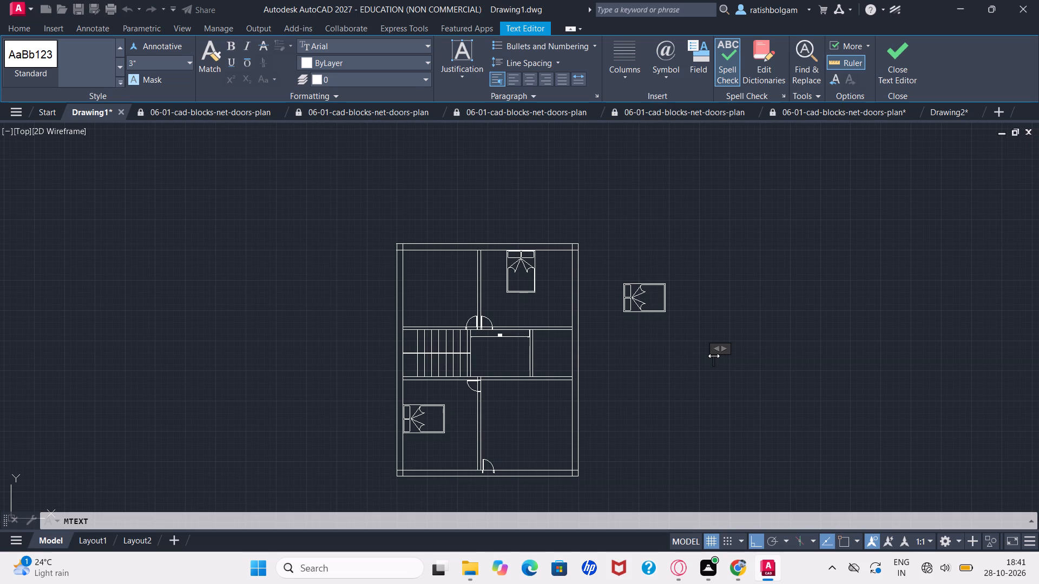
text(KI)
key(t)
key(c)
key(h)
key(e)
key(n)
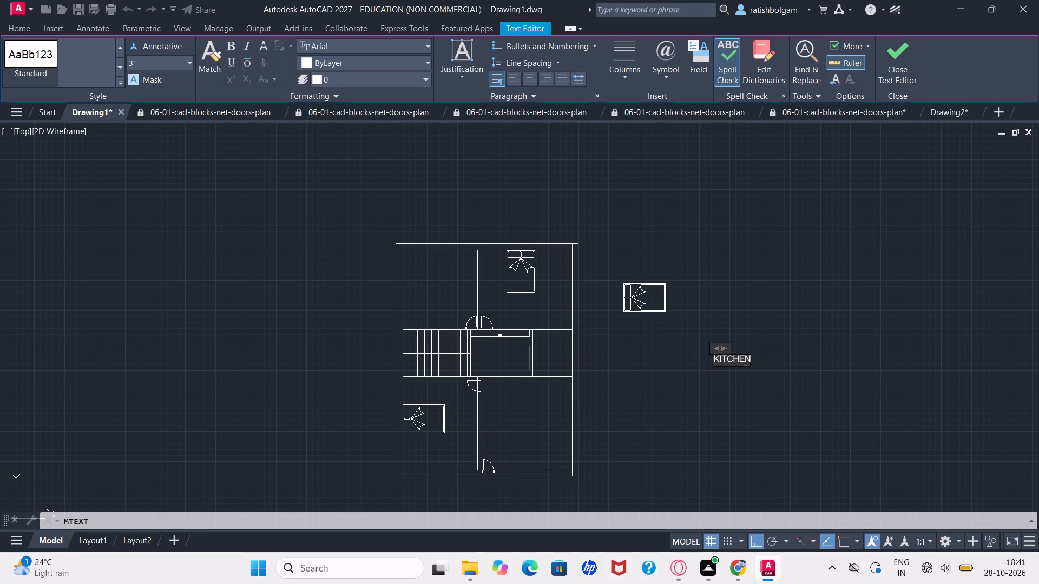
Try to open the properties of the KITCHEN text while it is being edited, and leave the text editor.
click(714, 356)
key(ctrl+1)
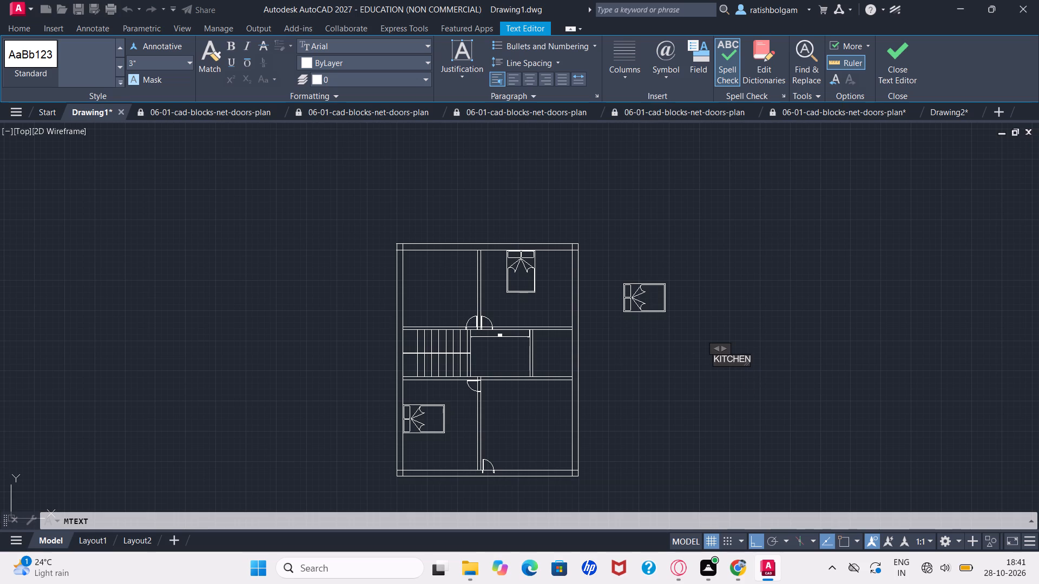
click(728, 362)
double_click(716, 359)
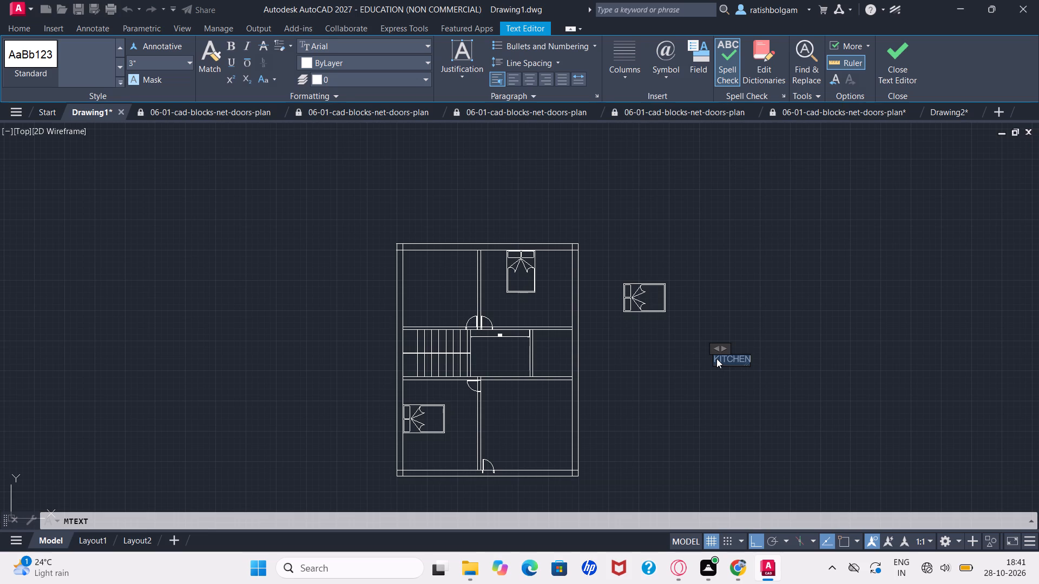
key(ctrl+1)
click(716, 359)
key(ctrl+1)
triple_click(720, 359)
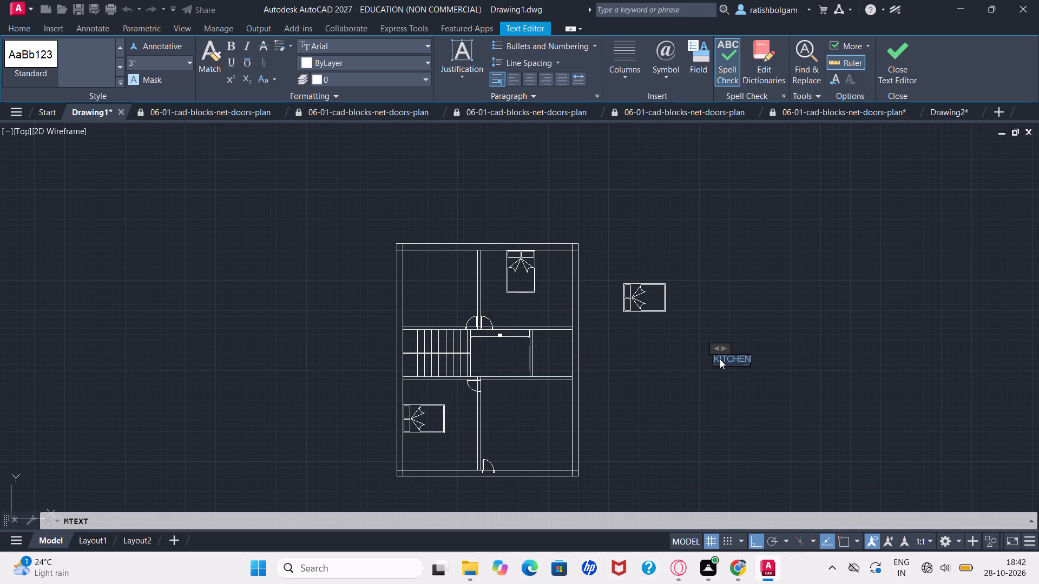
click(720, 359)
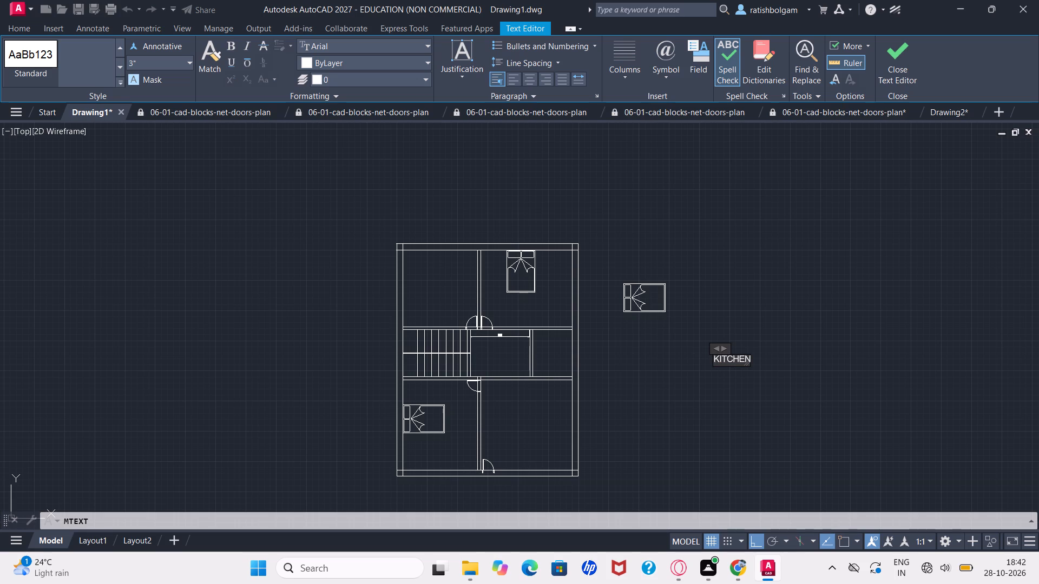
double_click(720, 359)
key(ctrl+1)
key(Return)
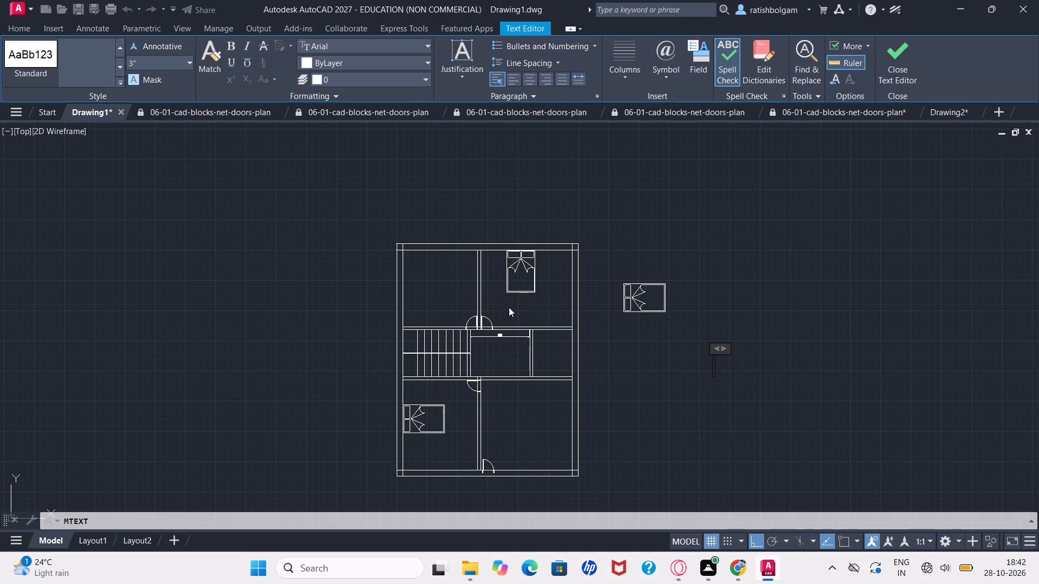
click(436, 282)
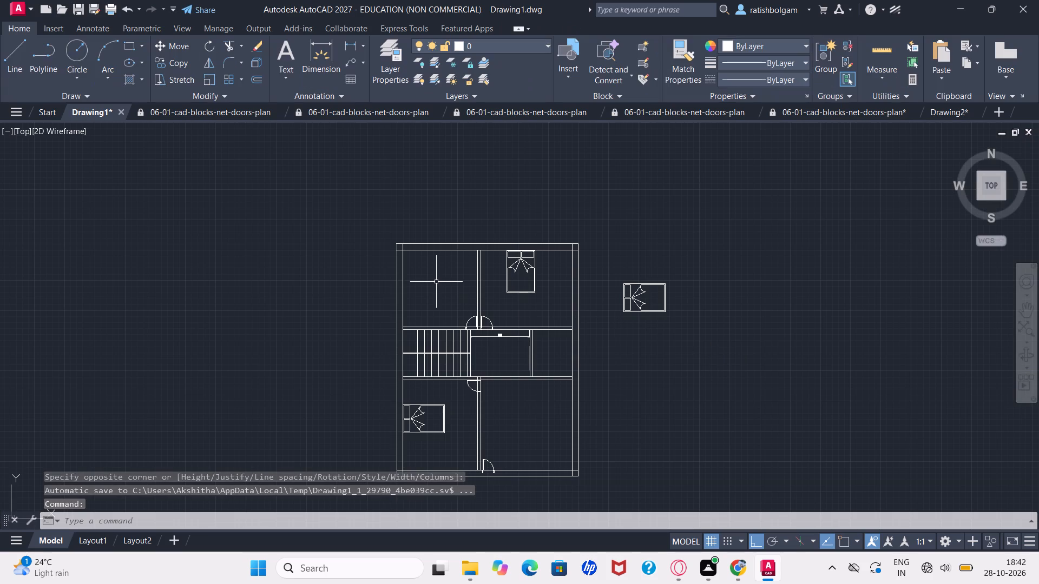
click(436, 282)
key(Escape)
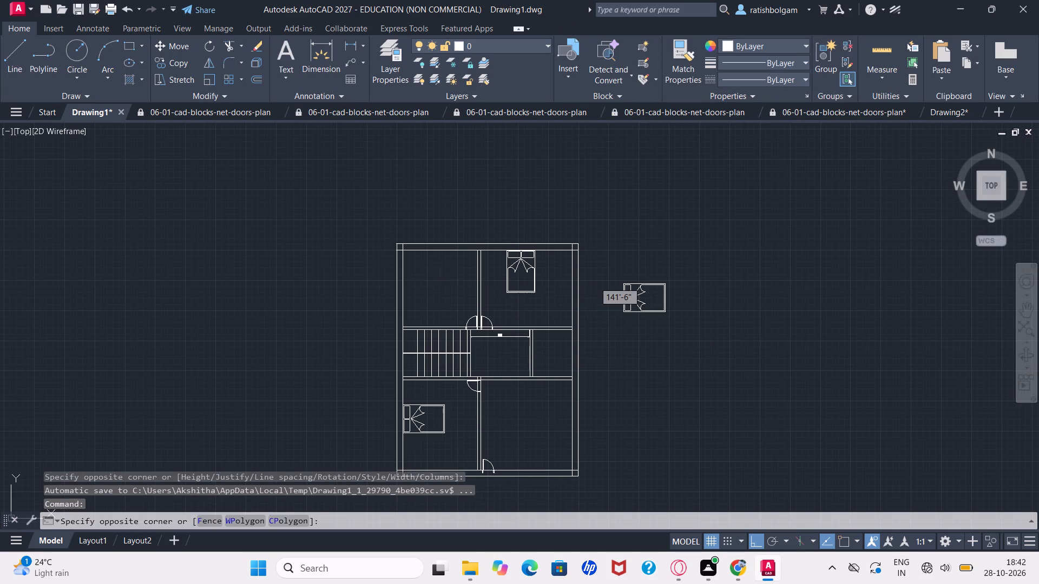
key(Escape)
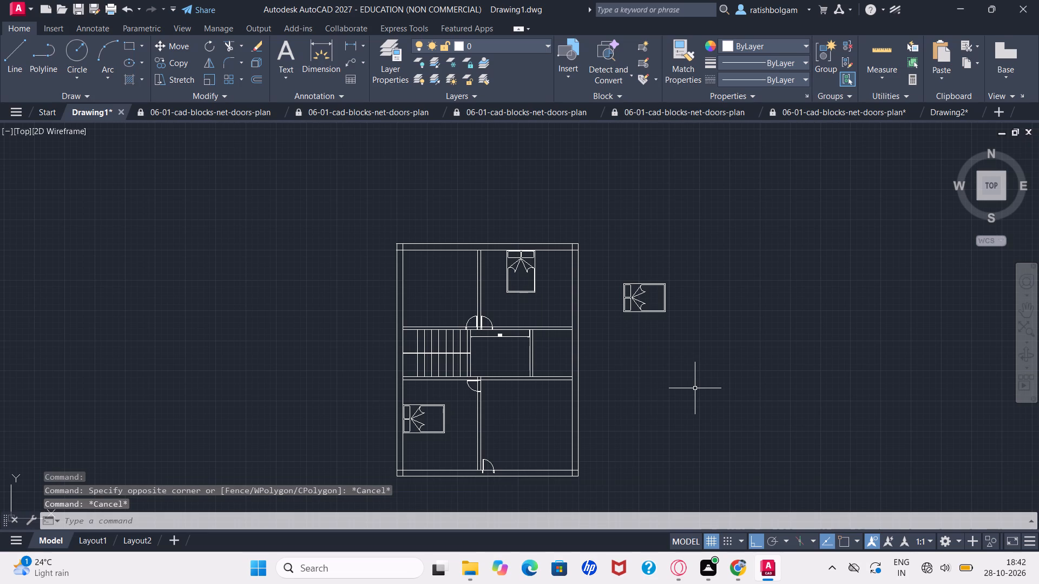
Create a new multiline text reading "kitchen" in the empty area beside the floor plan, below the spare bed.
key(m)
key(t)
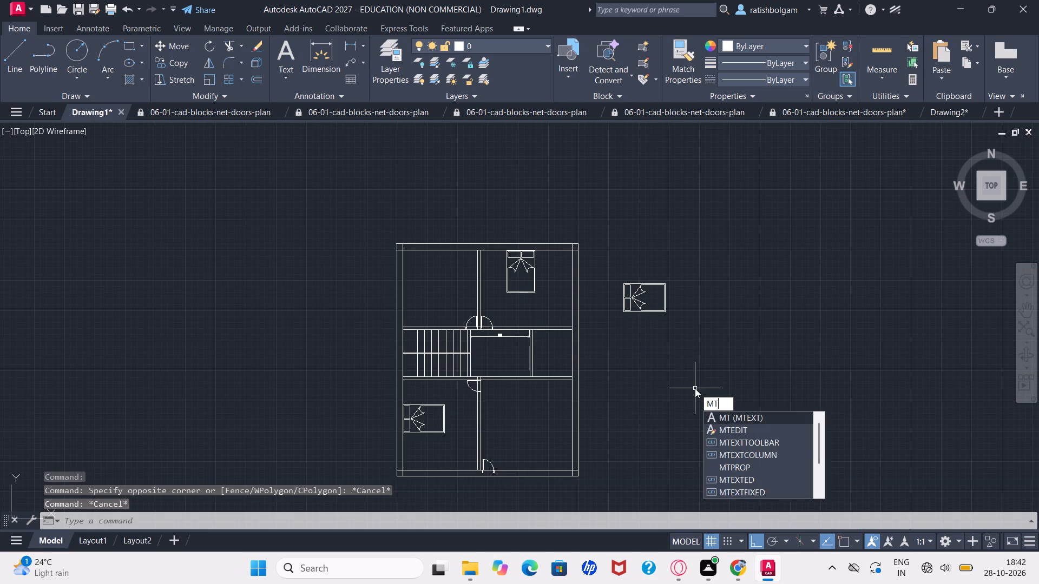
key(Return)
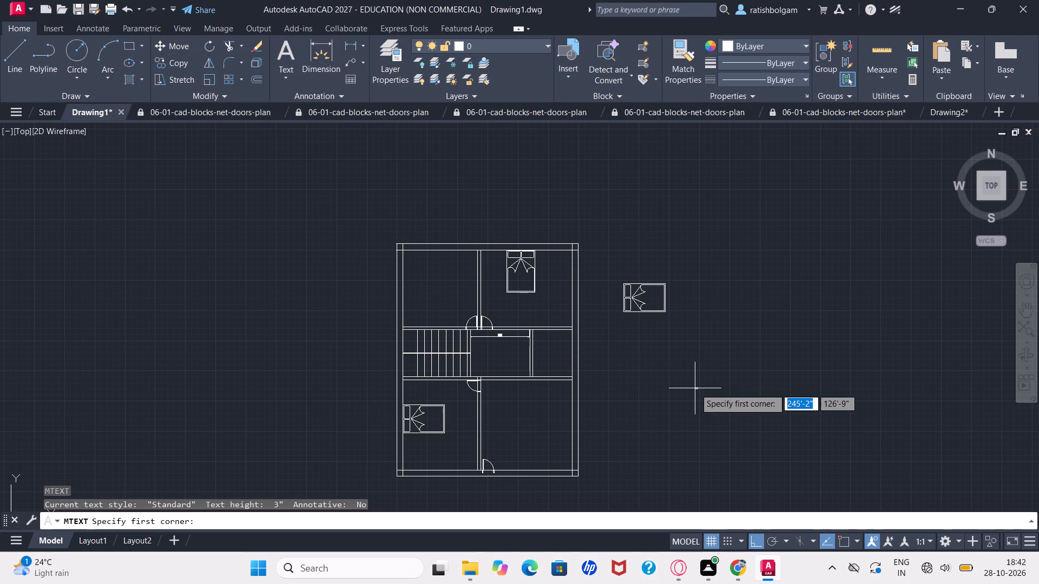
double_click(739, 371)
double_click(739, 371)
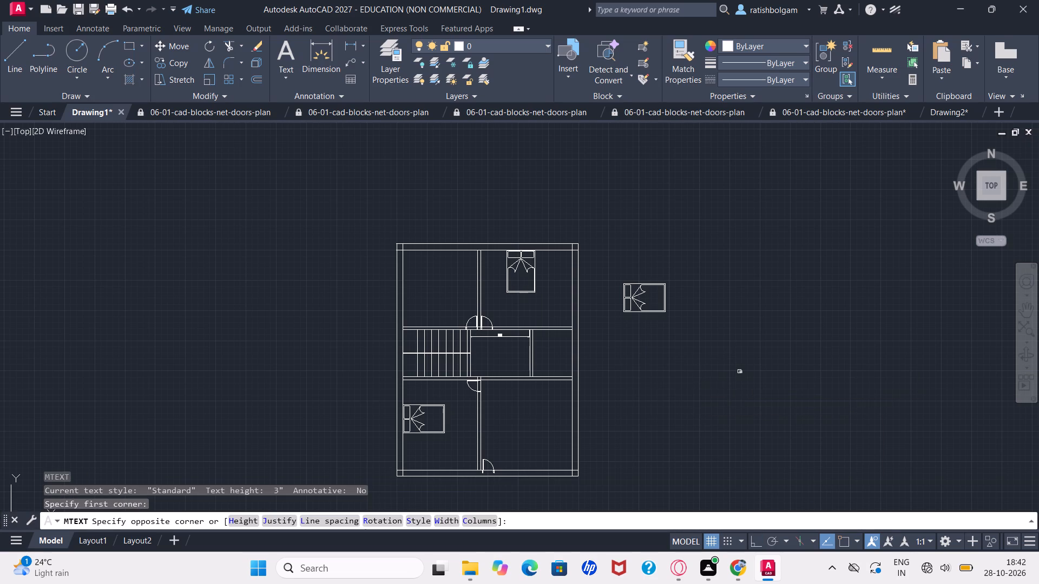
double_click(739, 371)
click(739, 371)
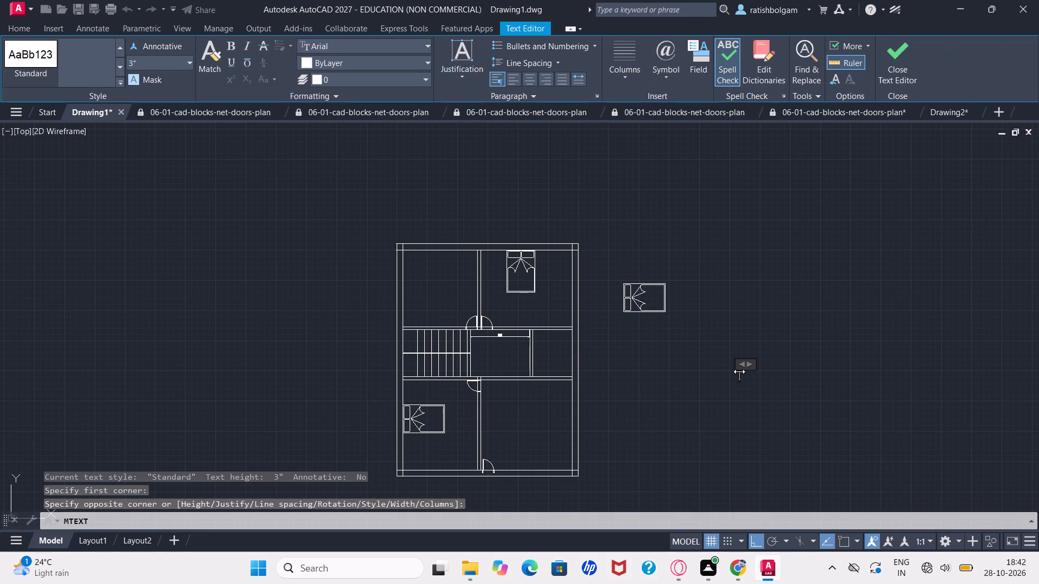
key(k)
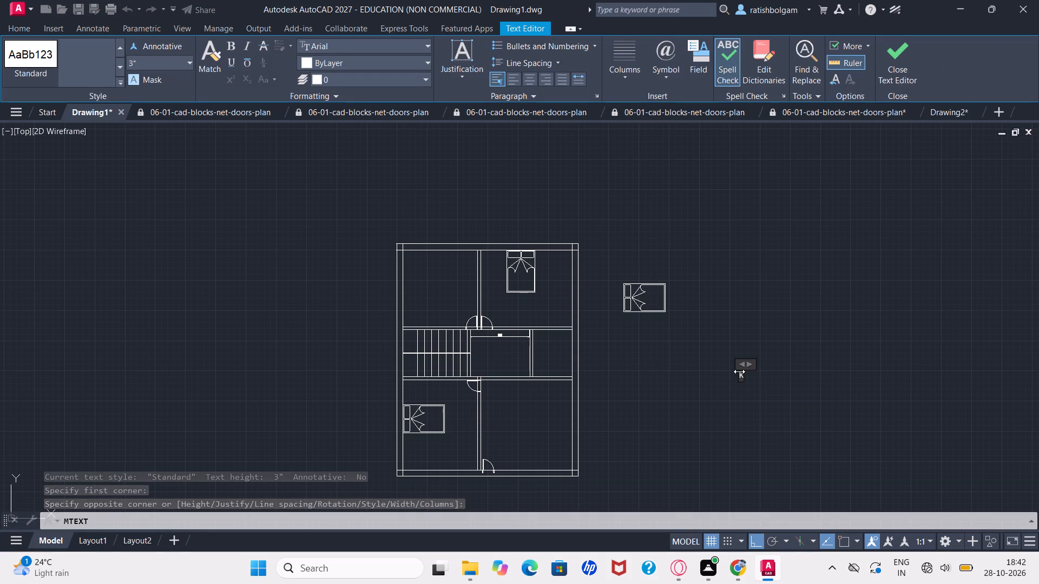
key(i)
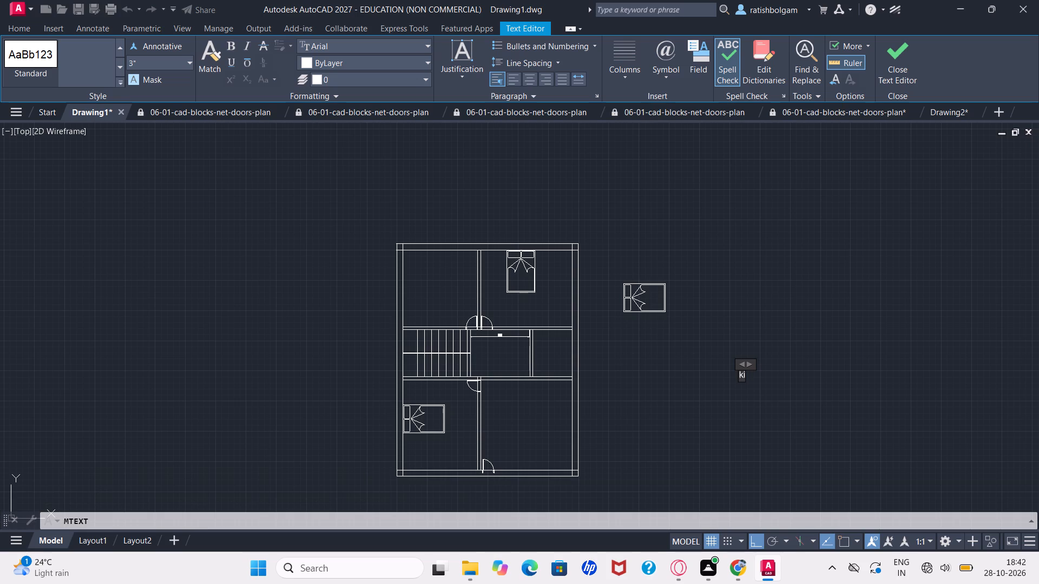
key(t)
key(c)
text(hen)
Replace the lowercase wording of the new text with KITCHEN in capitals.
key(Return)
key(Return)
key(Return)
key(BackSpace)
key(BackSpace)
key(BackSpace)
key(BackSpace)
key(BackSpace)
key(BackSpace)
key(BackSpace)
key(BackSpace)
key(BackSpace)
key(BackSpace)
text(KI)
key(t)
text(CHEN)
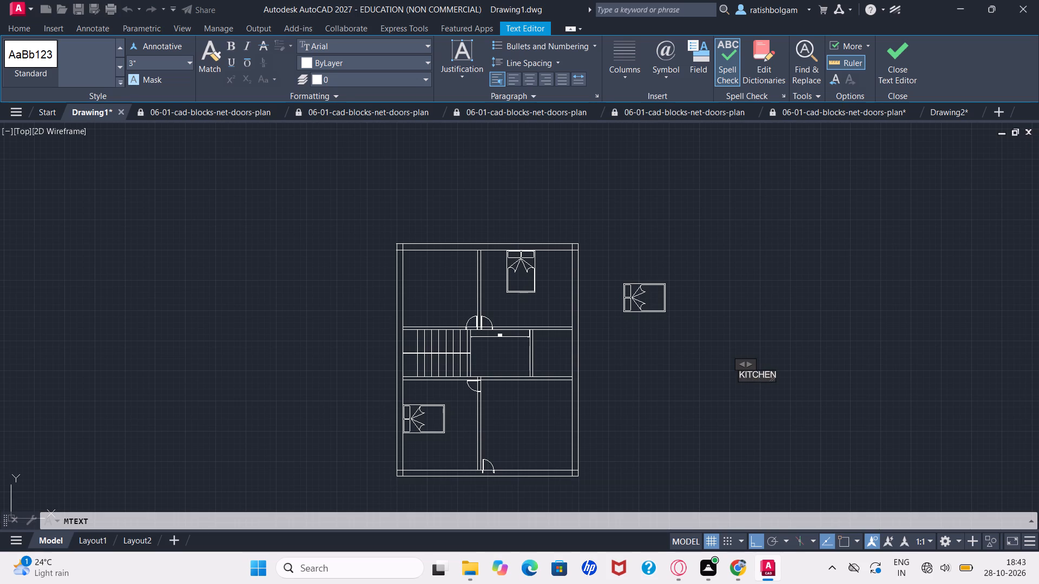
click(739, 371)
click(739, 371)
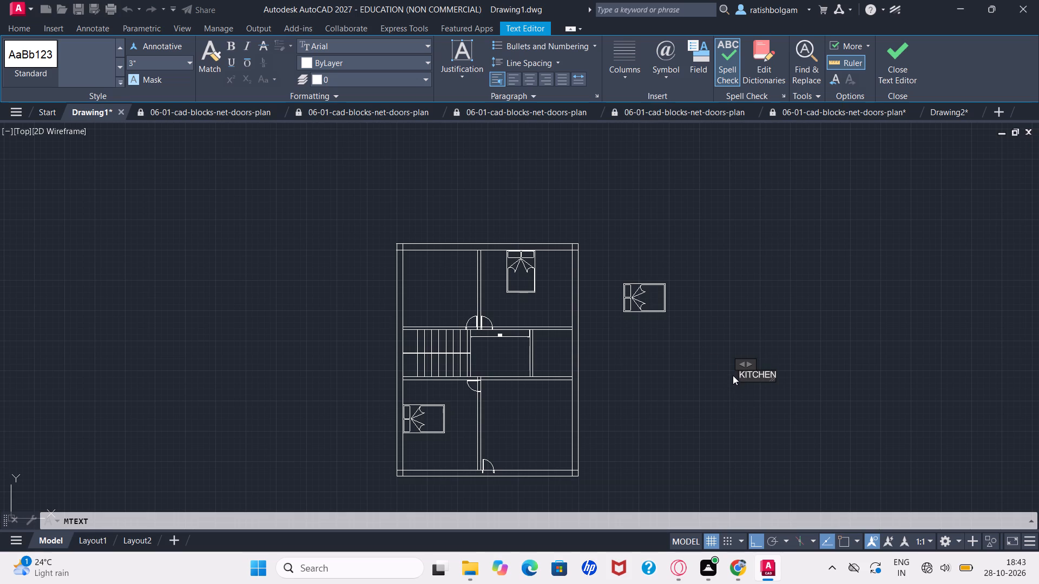
Finish editing the KITCHEN text, copy it and paste the duplicate with 6" entered as the insertion point.
double_click(737, 372)
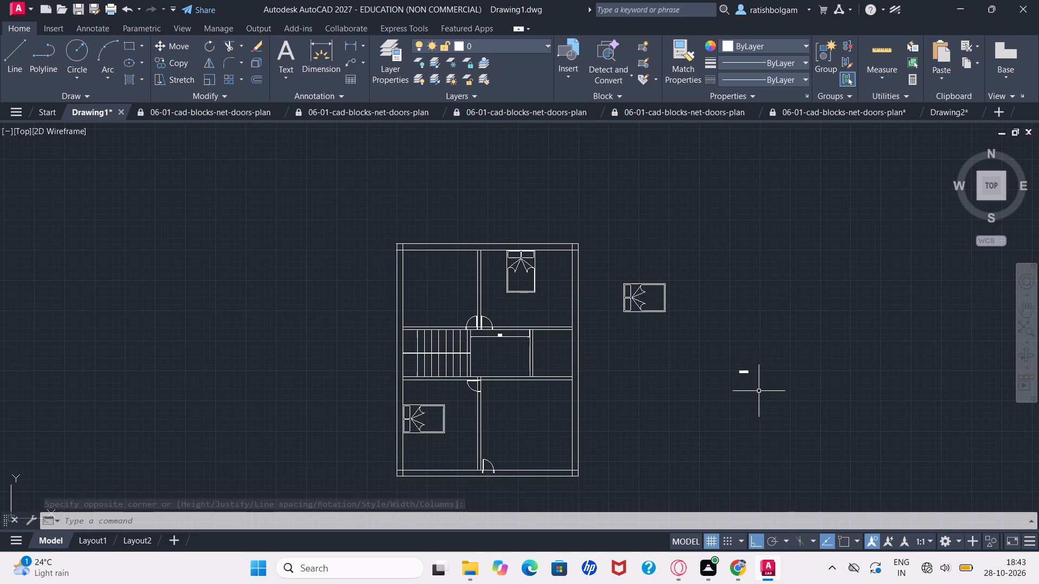
ctrl+scroll(752, 373, up, 3)
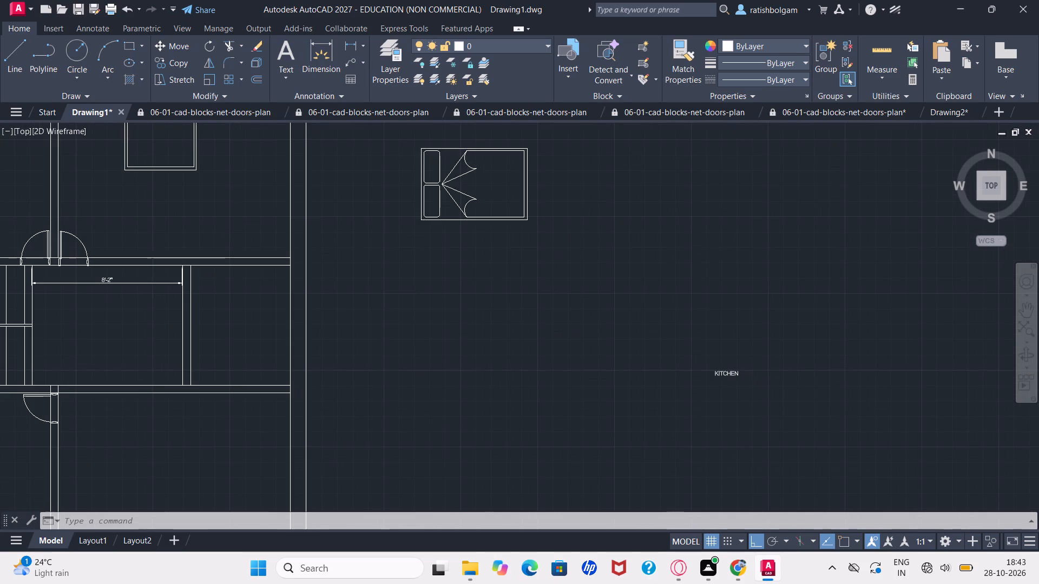
ctrl+scroll(700, 373, down, 1)
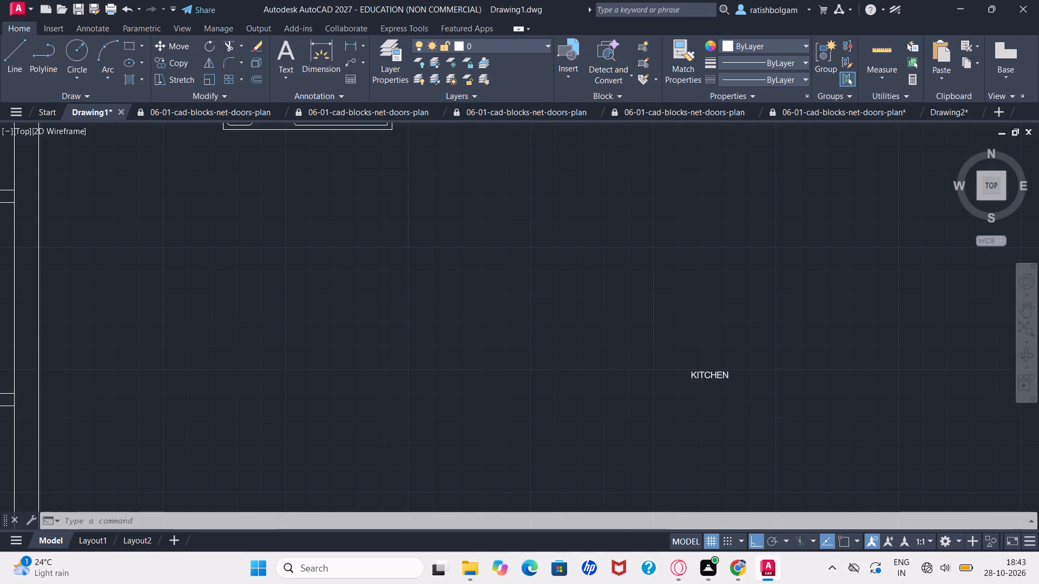
ctrl+scroll(700, 373, up, 2)
click(700, 373)
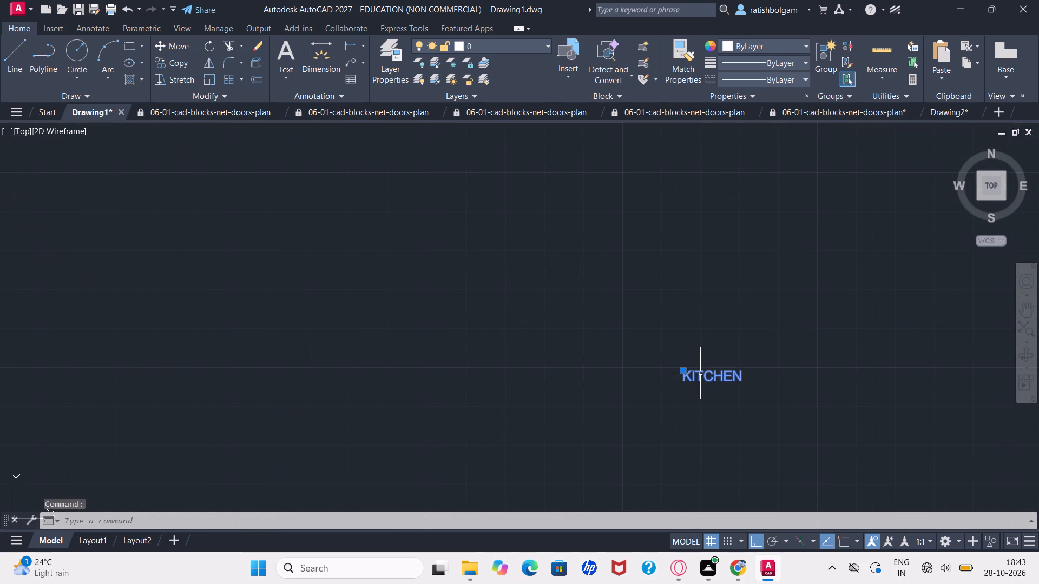
key(ctrl+c)
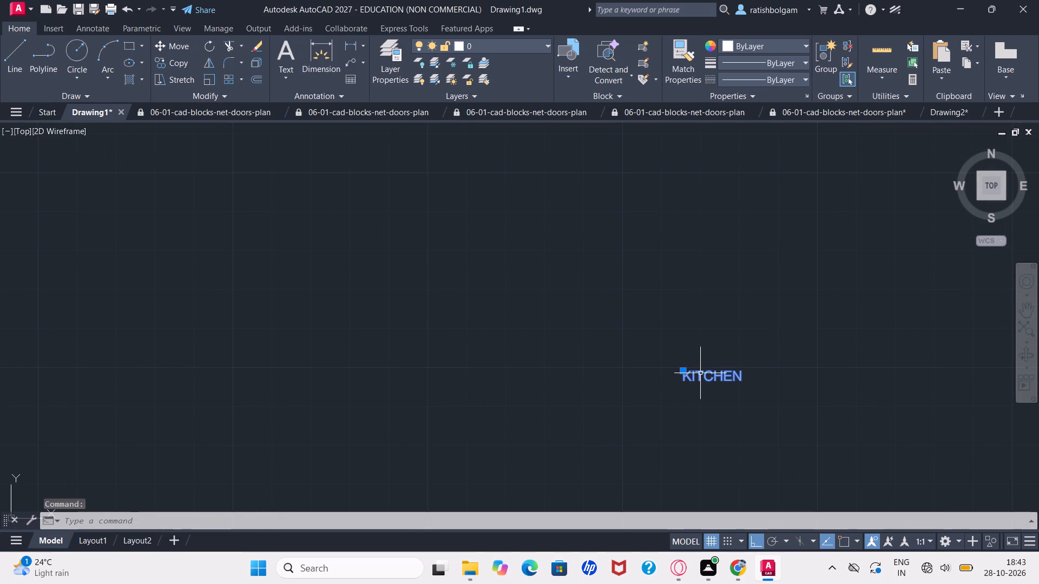
key(ctrl+v)
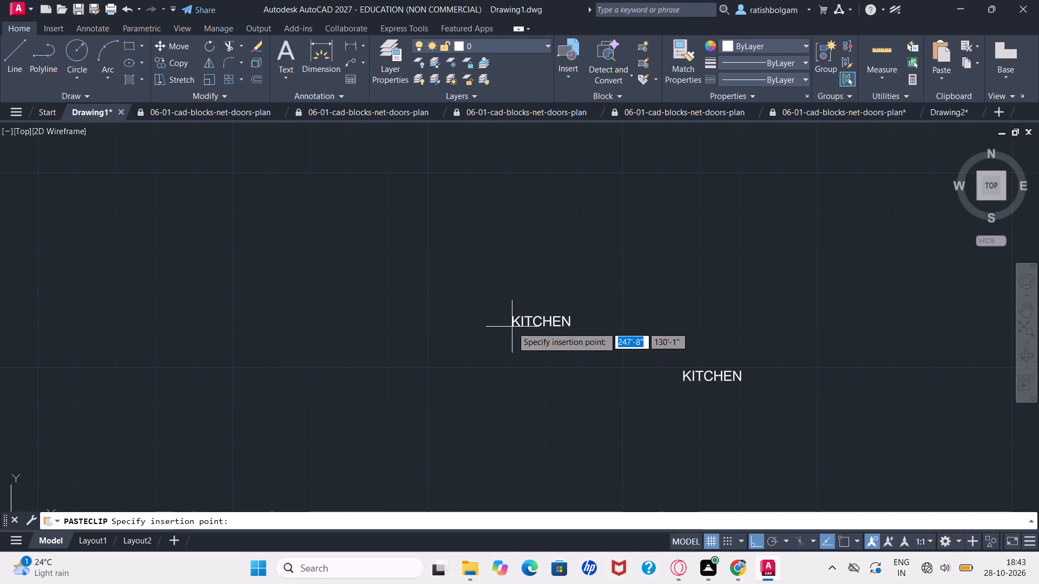
ctrl+scroll(512, 327, down, 4)
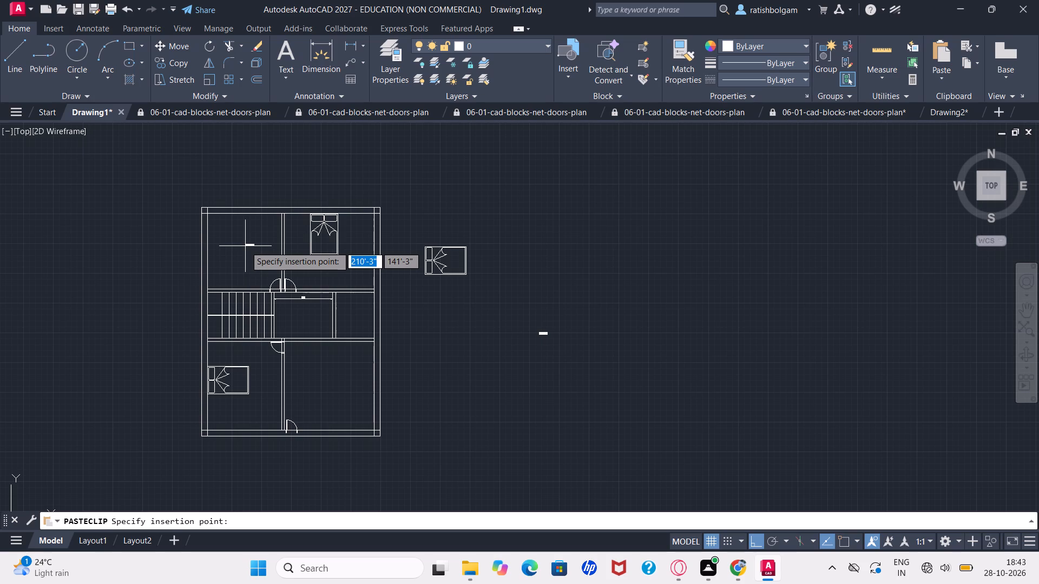
key(6)
key(shift+quotedbl)
key(Return)
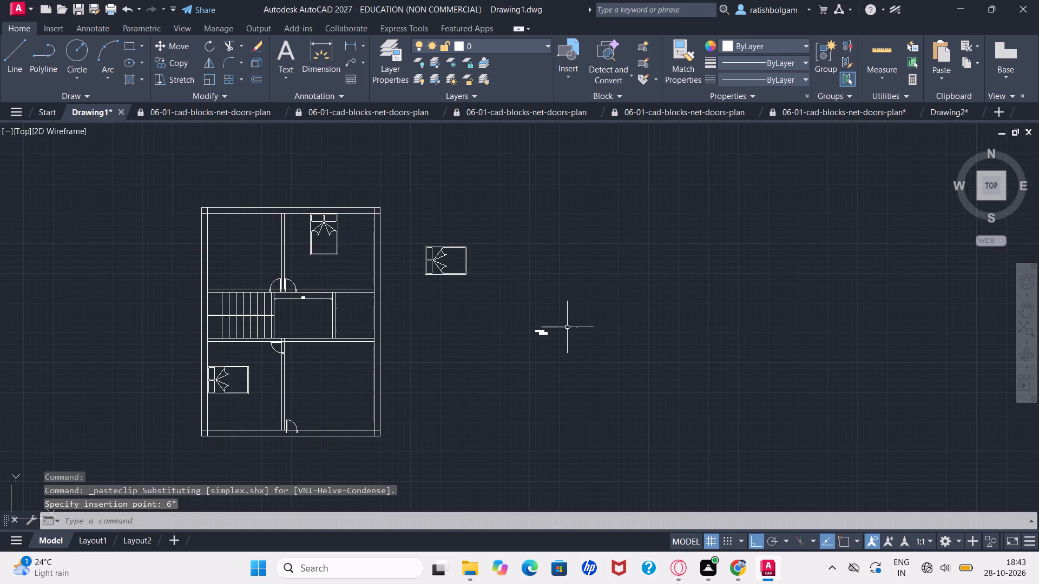
Copy the pasted KITCHEN text and place the duplicate inside the plan's upper-left room, above the staircase.
ctrl+scroll(542, 330, up, 4)
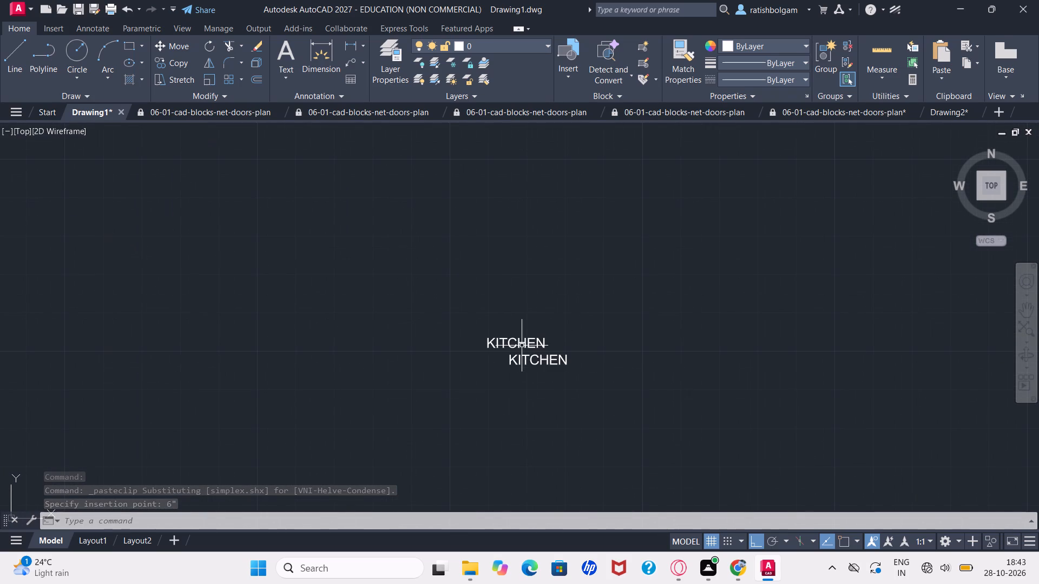
click(513, 342)
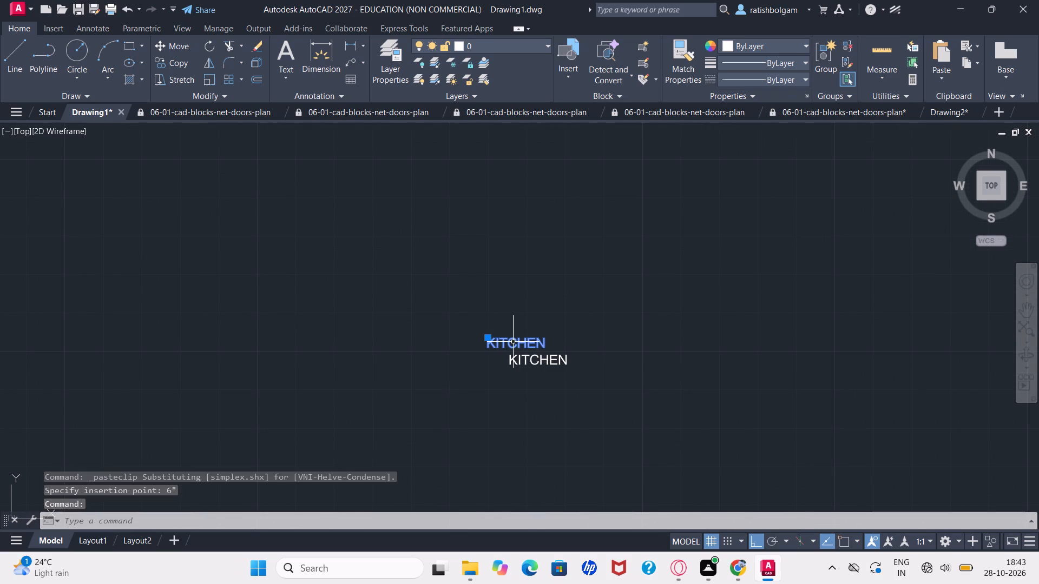
key(ctrl+c)
key(ctrl+v)
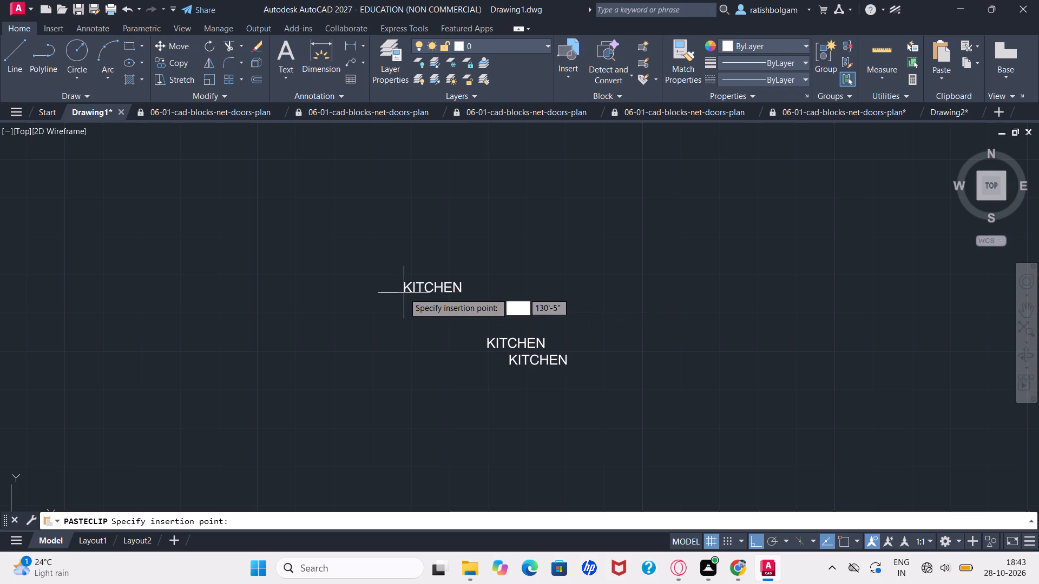
ctrl+scroll(273, 260, down, 4)
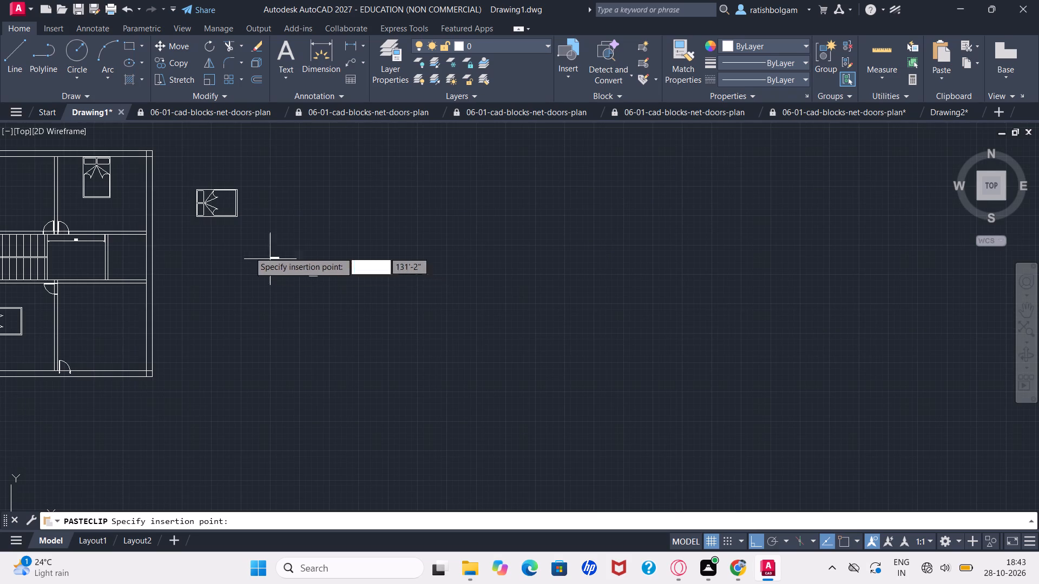
ctrl+scroll(63, 188, down, 1)
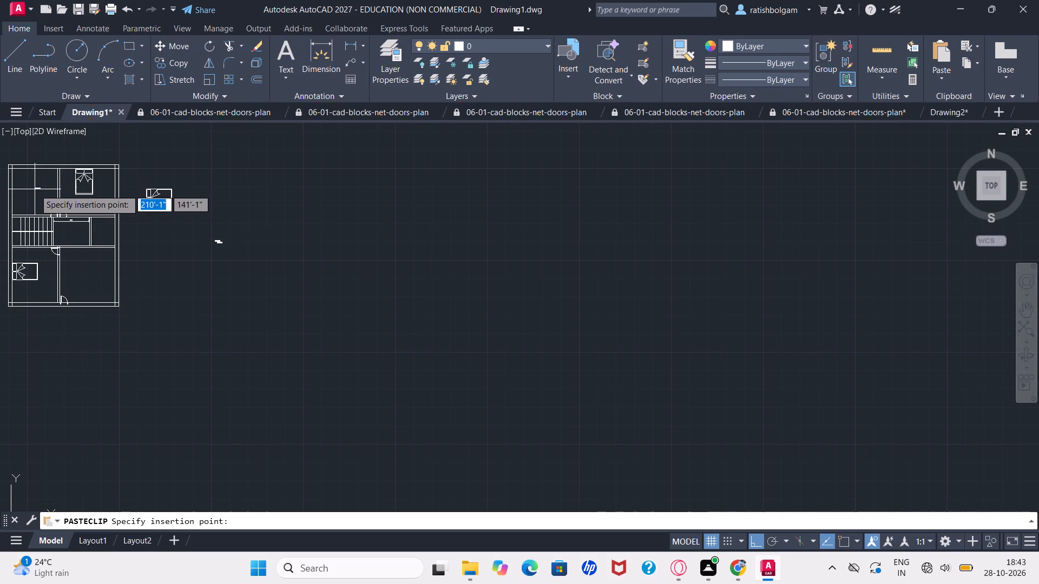
click(35, 189)
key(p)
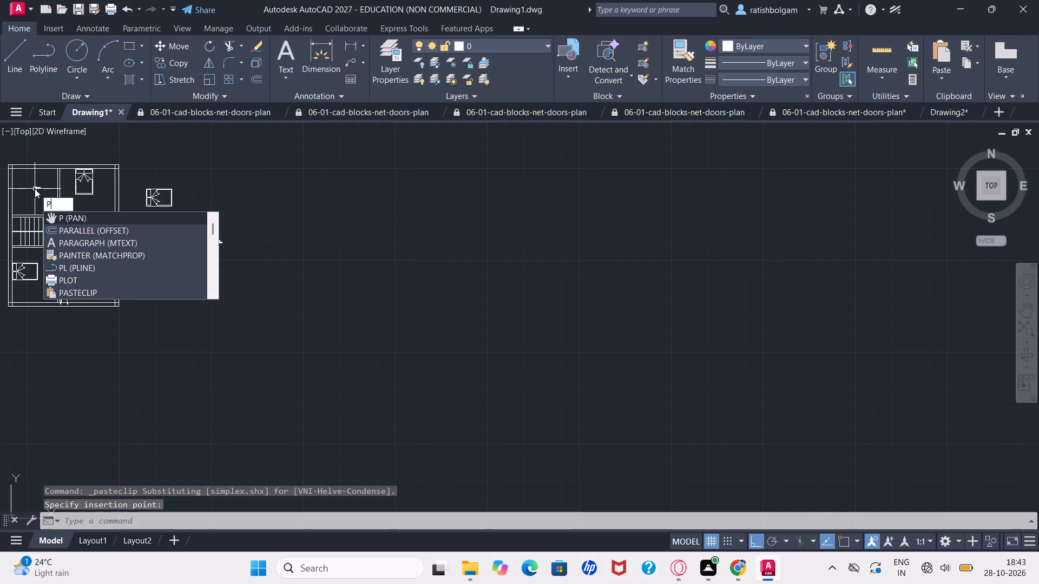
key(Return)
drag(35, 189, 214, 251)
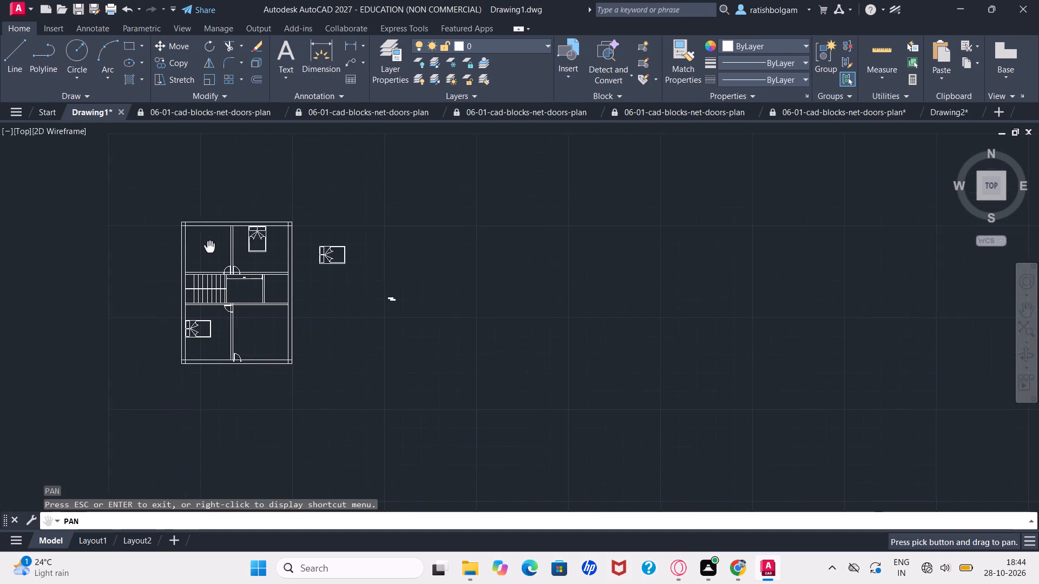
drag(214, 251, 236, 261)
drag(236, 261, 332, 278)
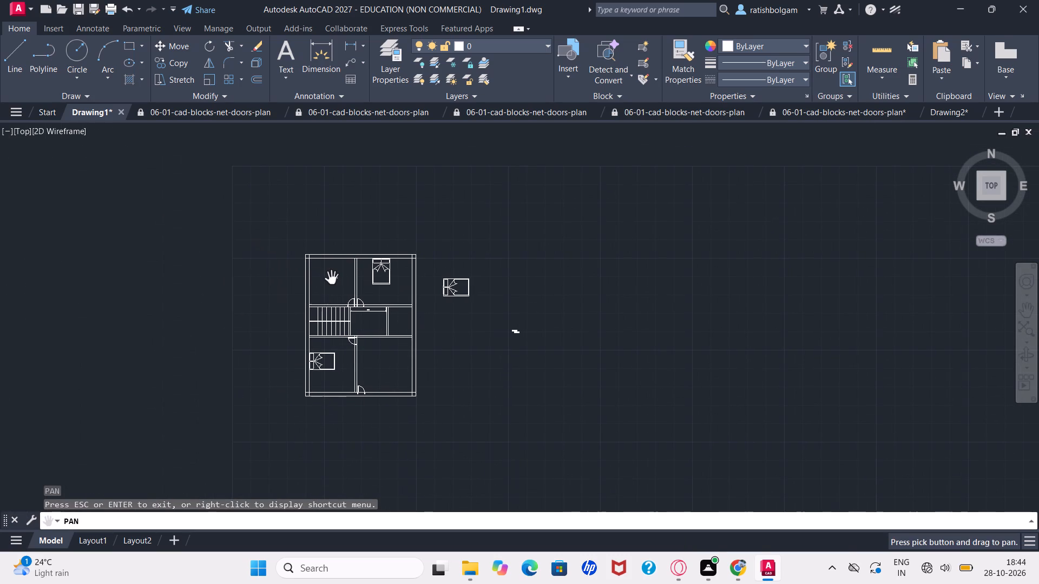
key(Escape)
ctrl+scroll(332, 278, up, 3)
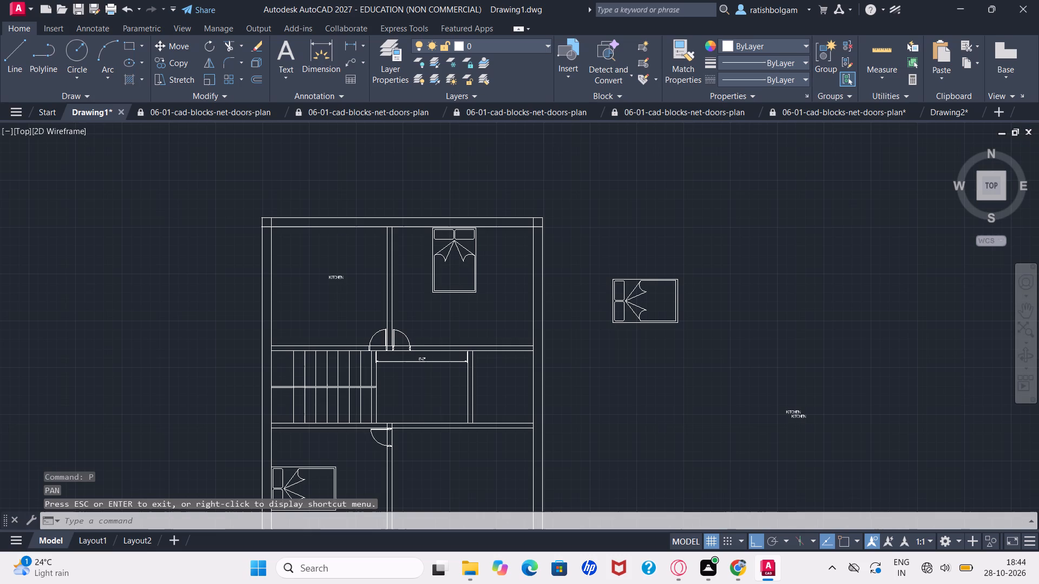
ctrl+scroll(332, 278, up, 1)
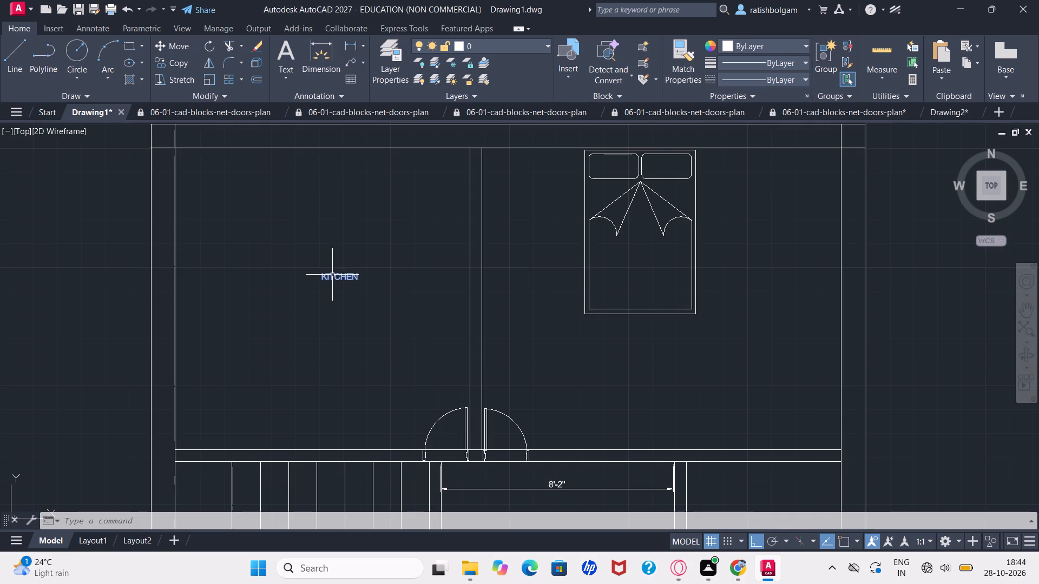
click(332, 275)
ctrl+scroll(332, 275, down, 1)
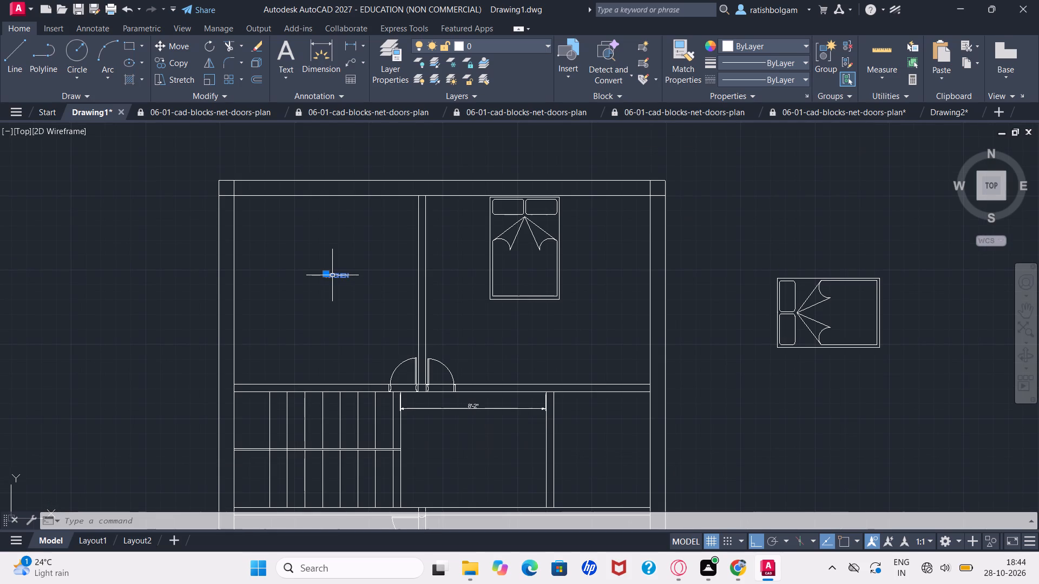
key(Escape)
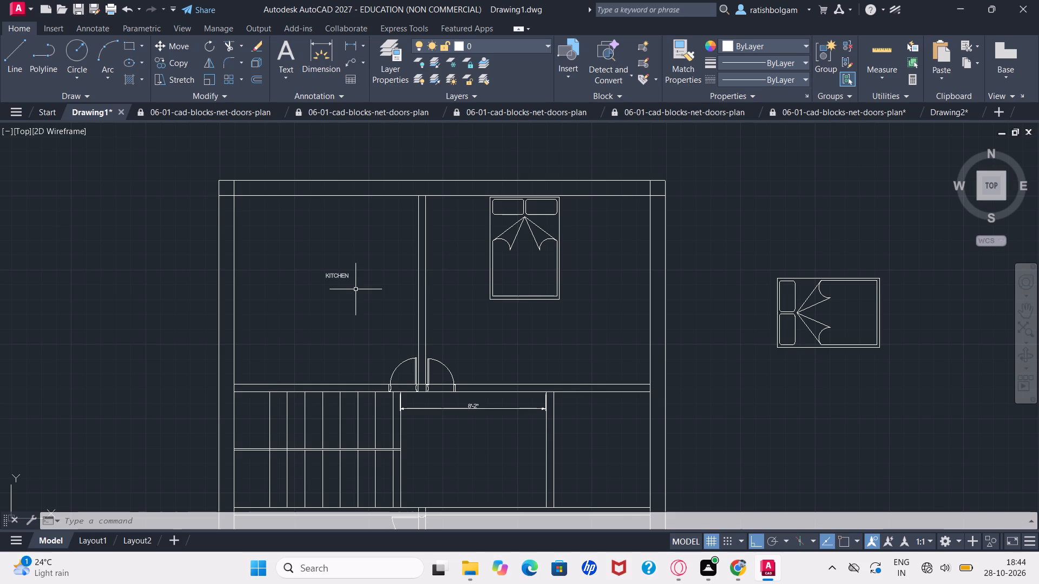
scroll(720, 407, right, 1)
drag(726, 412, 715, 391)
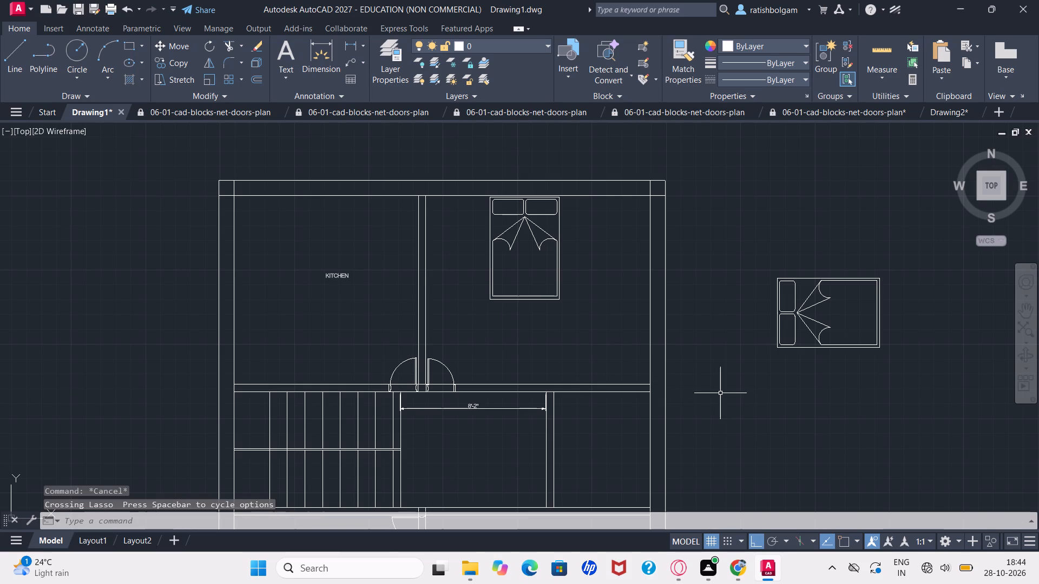
Move the upper of the two KITCHEN texts beside the floor plan straight up by about 1'-4".
ctrl+scroll(702, 377, down, 2)
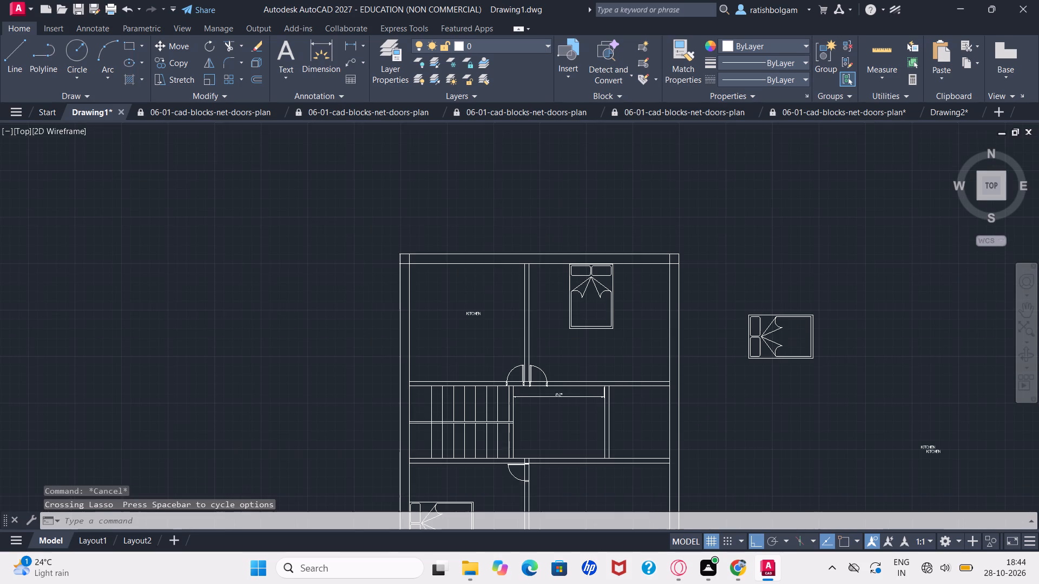
ctrl+scroll(845, 422, up, 2)
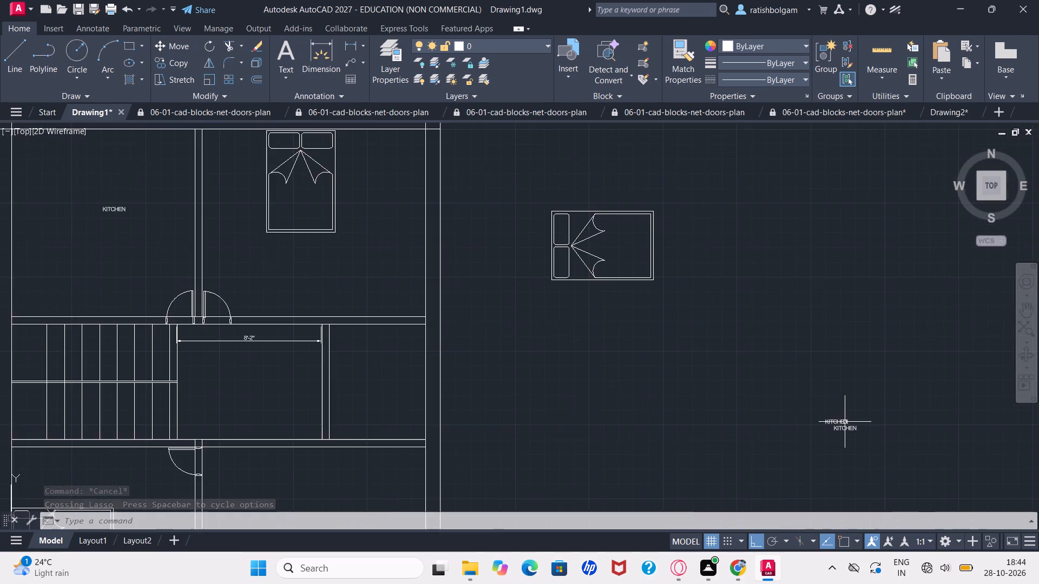
ctrl+scroll(845, 422, up, 2)
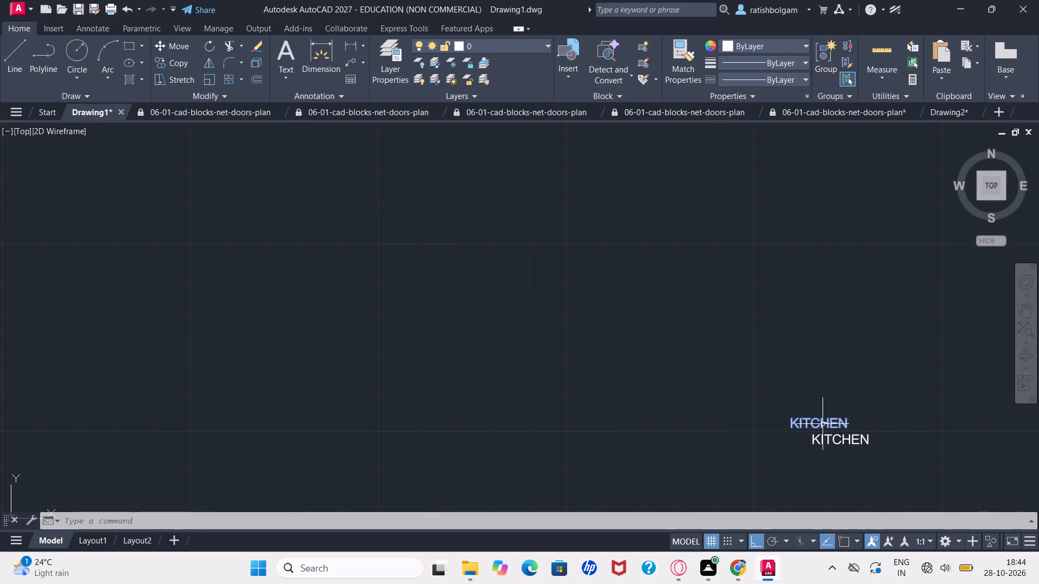
click(822, 424)
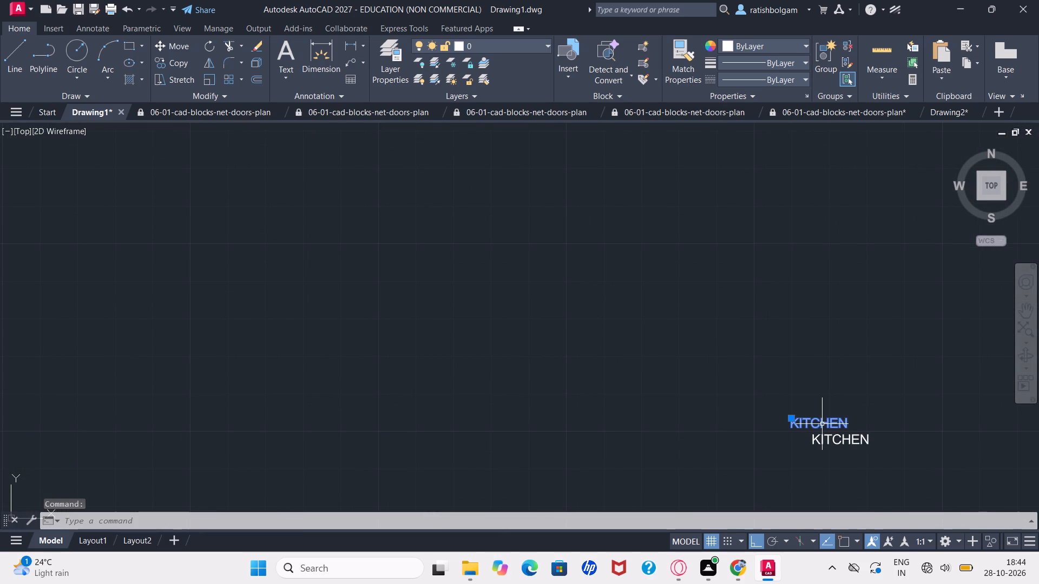
key(m)
key(Return)
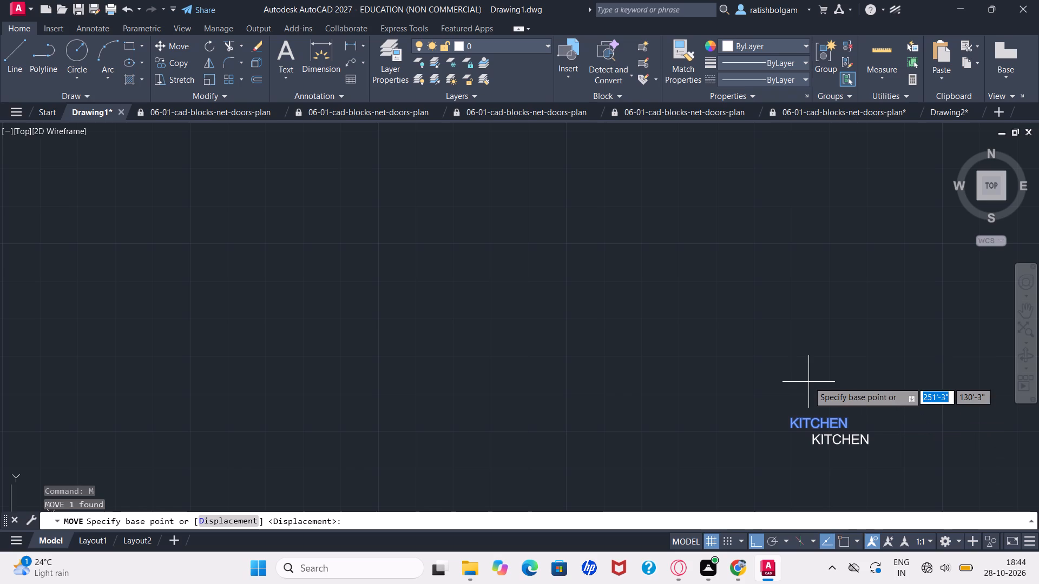
click(812, 428)
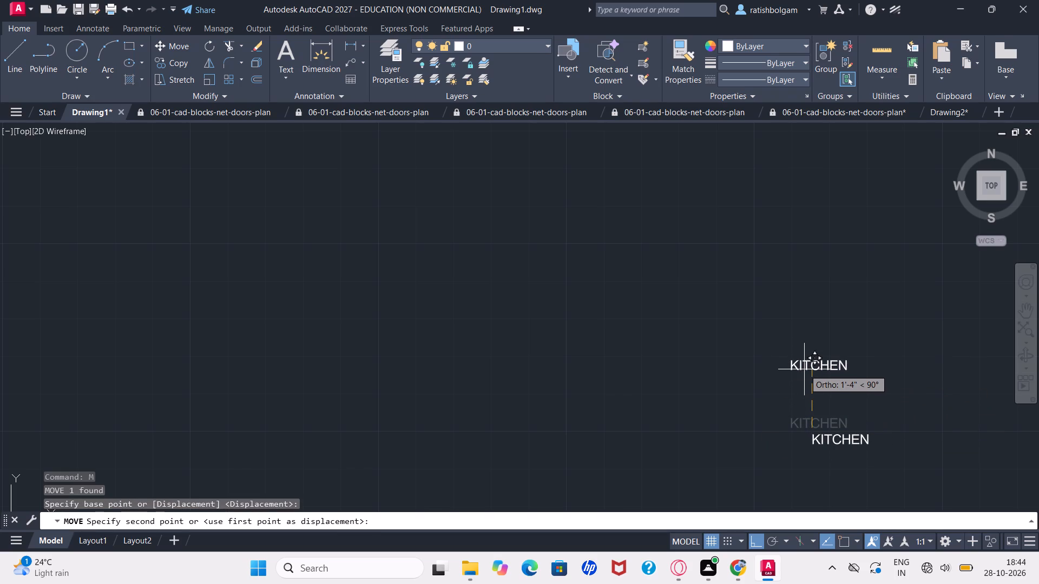
click(804, 369)
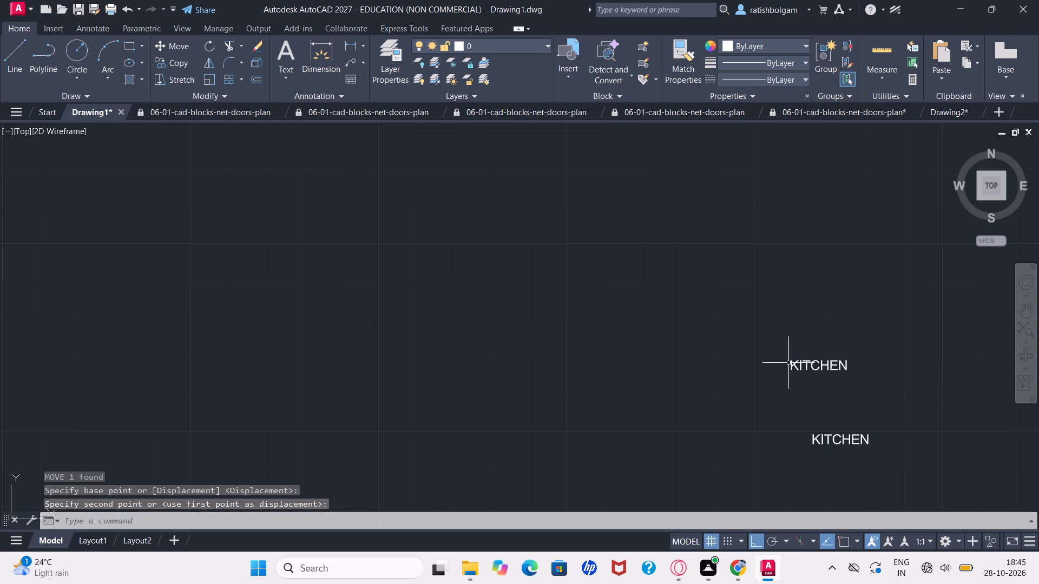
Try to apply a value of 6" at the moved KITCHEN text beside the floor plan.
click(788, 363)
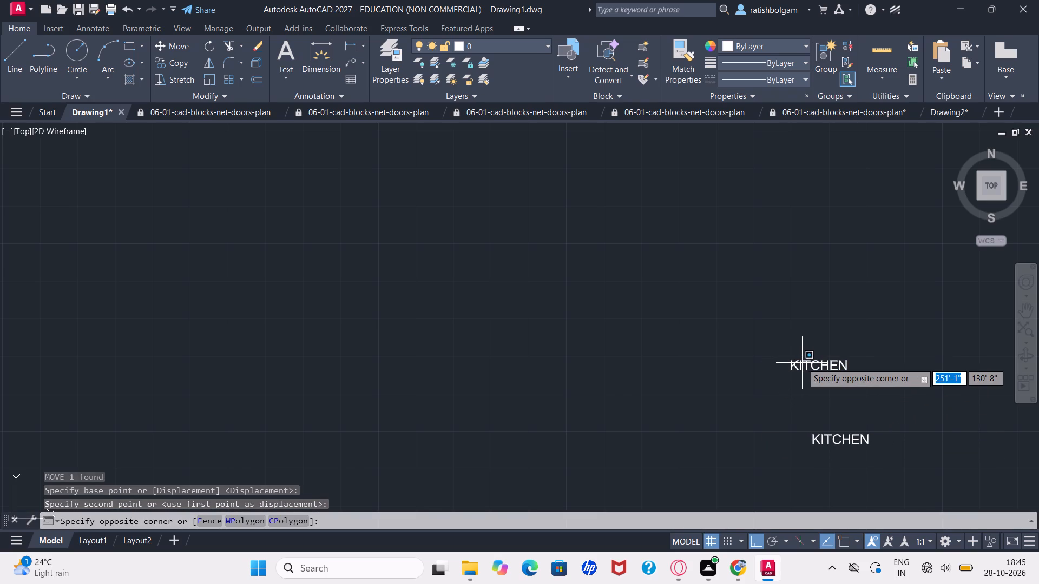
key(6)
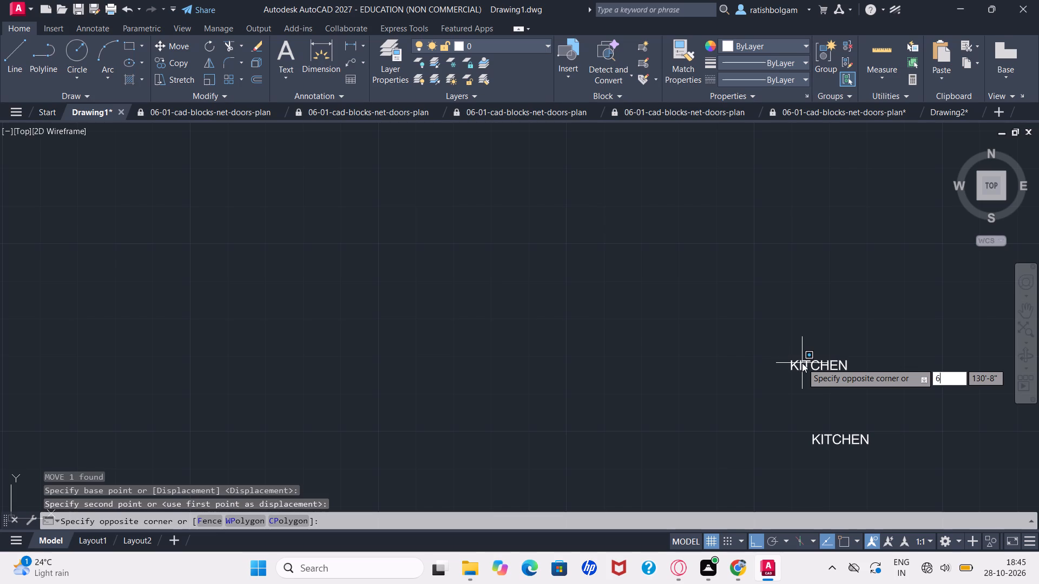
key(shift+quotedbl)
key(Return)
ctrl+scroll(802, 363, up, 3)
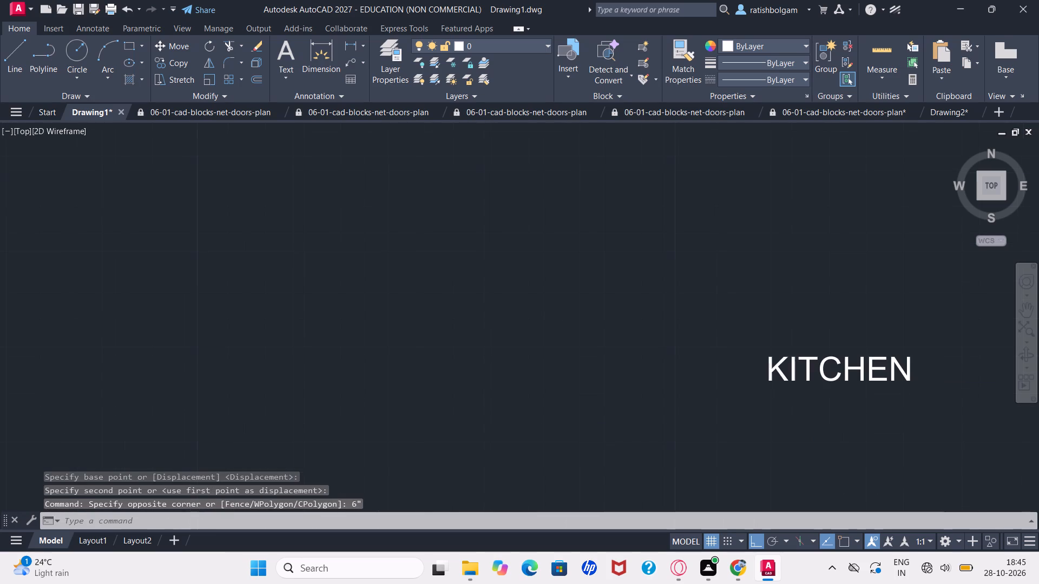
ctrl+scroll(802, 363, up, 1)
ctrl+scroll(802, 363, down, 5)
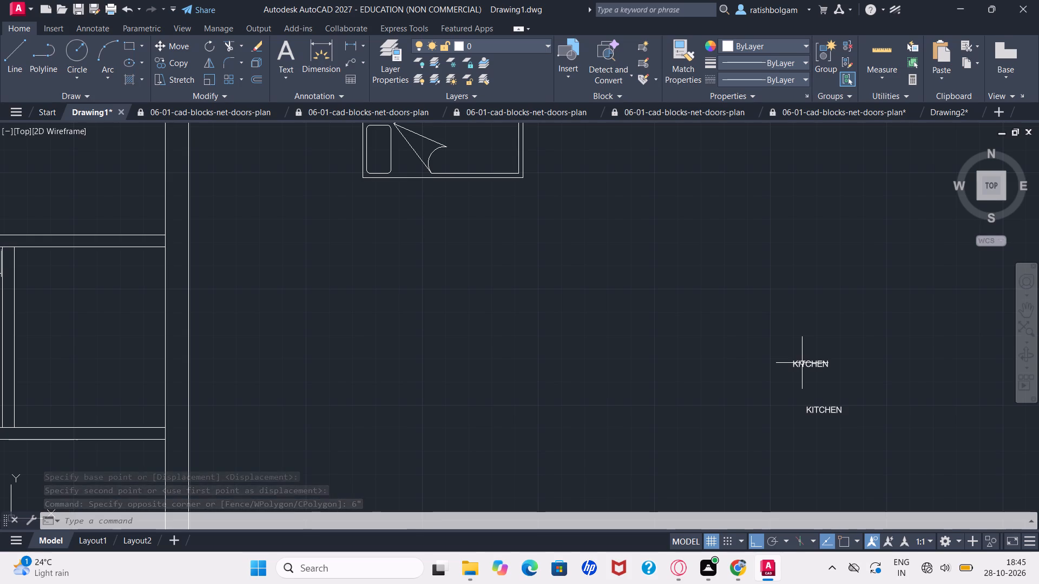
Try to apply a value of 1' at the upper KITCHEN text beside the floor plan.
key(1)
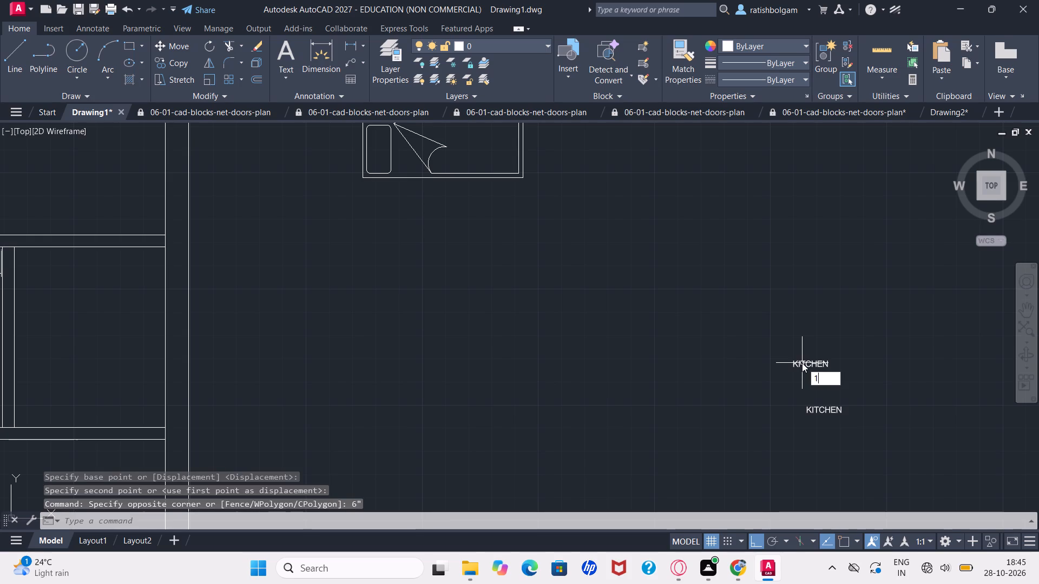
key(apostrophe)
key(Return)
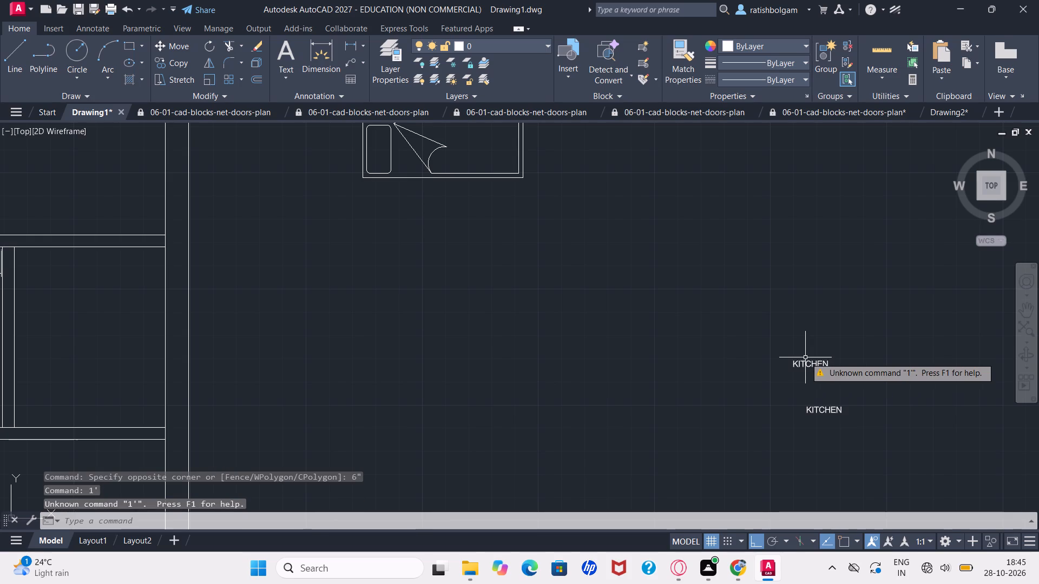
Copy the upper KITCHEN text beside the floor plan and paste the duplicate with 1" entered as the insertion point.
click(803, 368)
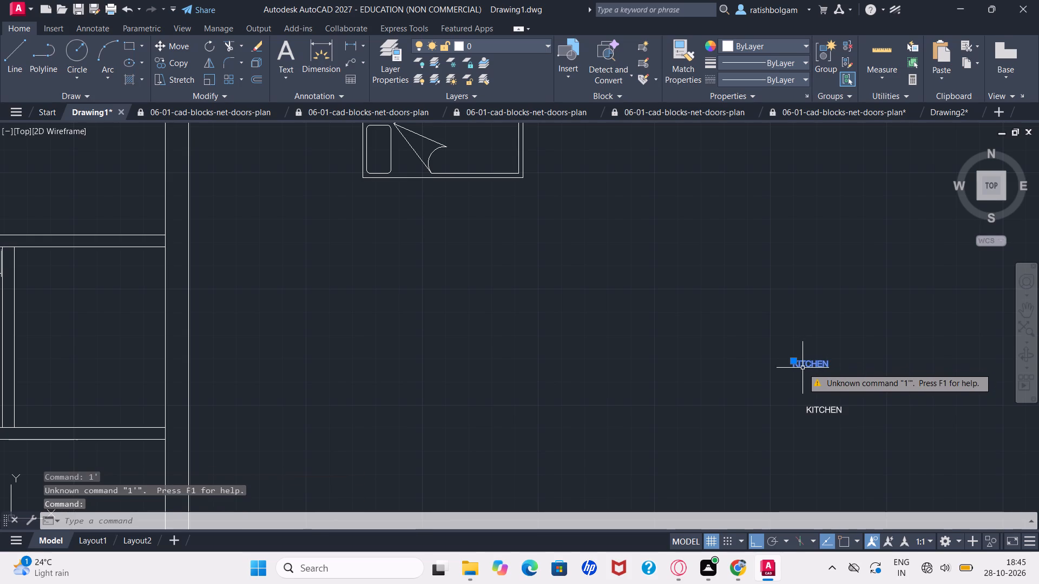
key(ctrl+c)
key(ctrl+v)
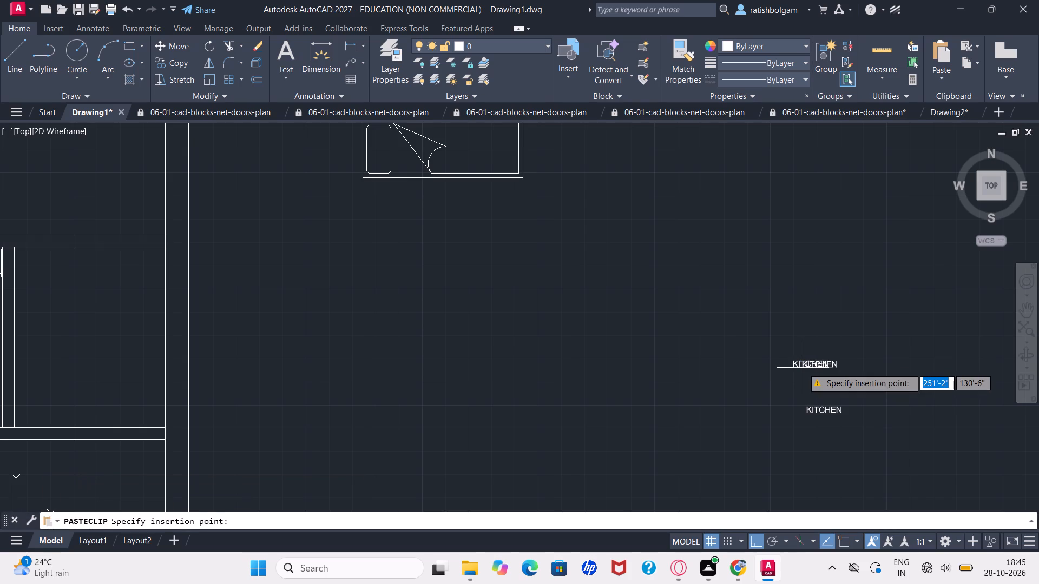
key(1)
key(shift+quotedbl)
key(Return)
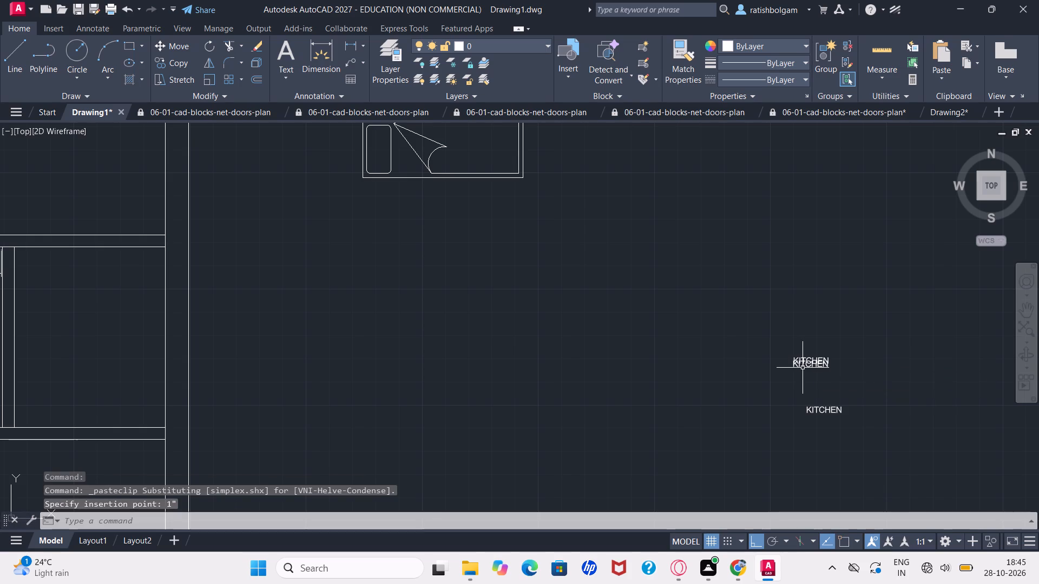
Delete the two overlapping KITCHEN texts beside the floor plan.
click(797, 342)
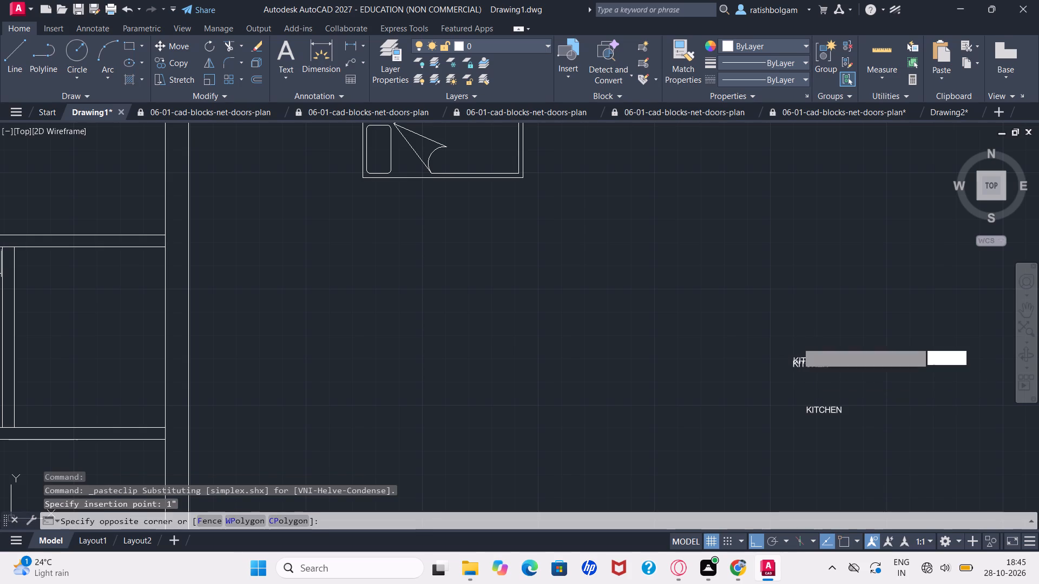
click(796, 374)
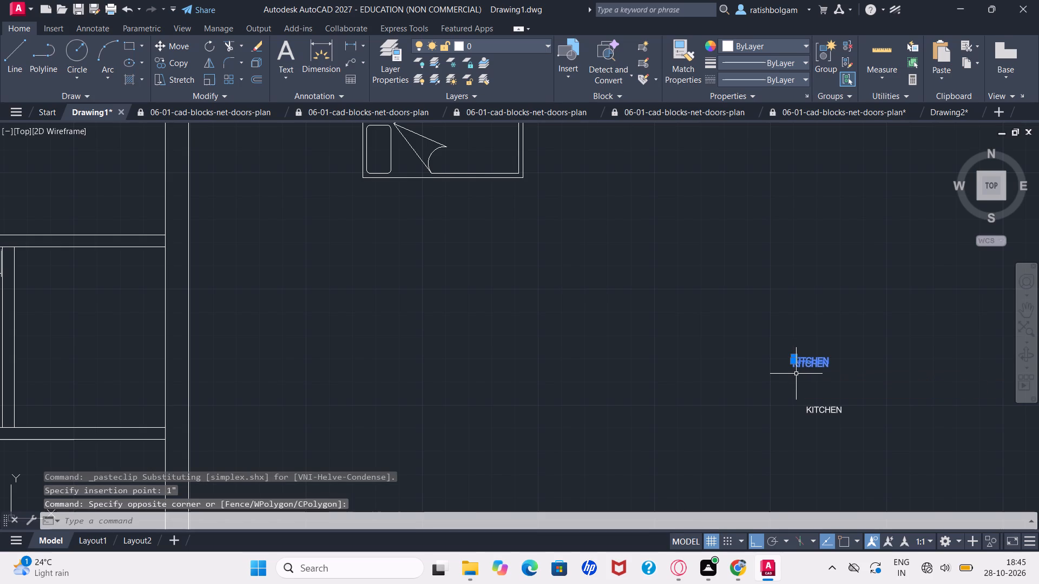
key(Delete)
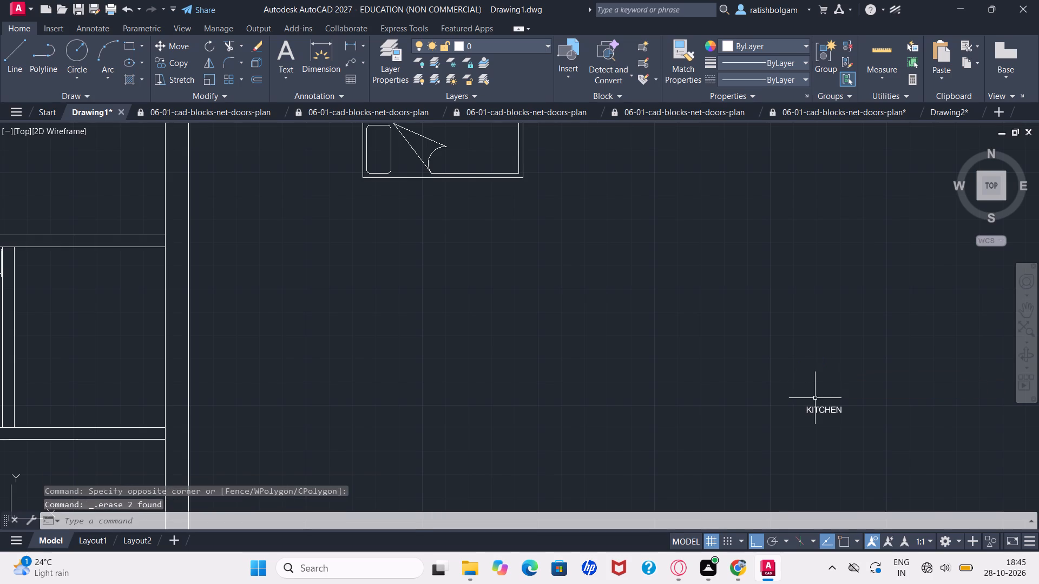
Select the remaining KITCHEN text beside the floor plan.
ctrl+scroll(726, 362, down, 3)
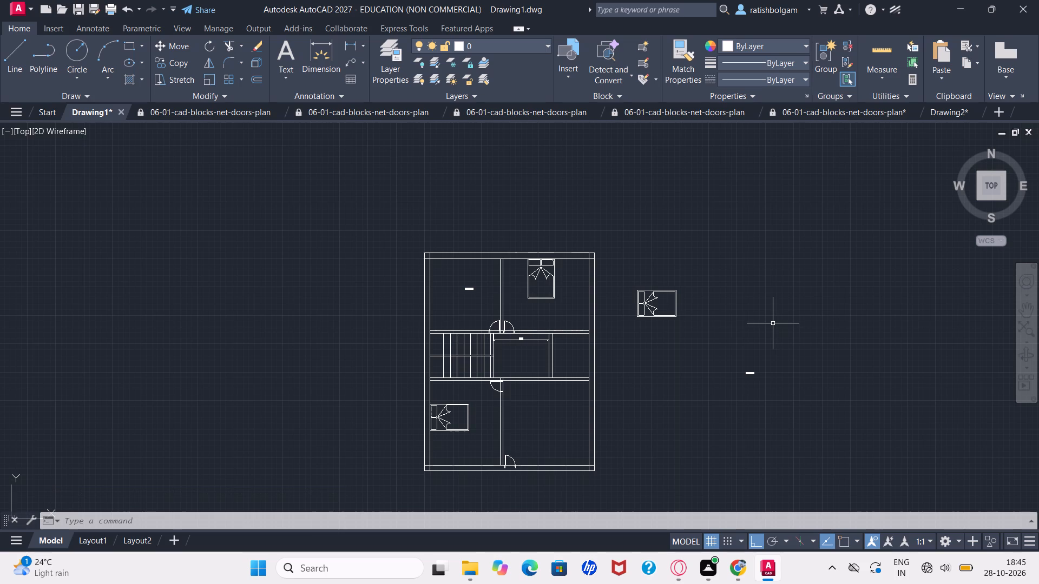
ctrl+scroll(773, 323, up, 3)
ctrl+scroll(773, 323, down, 3)
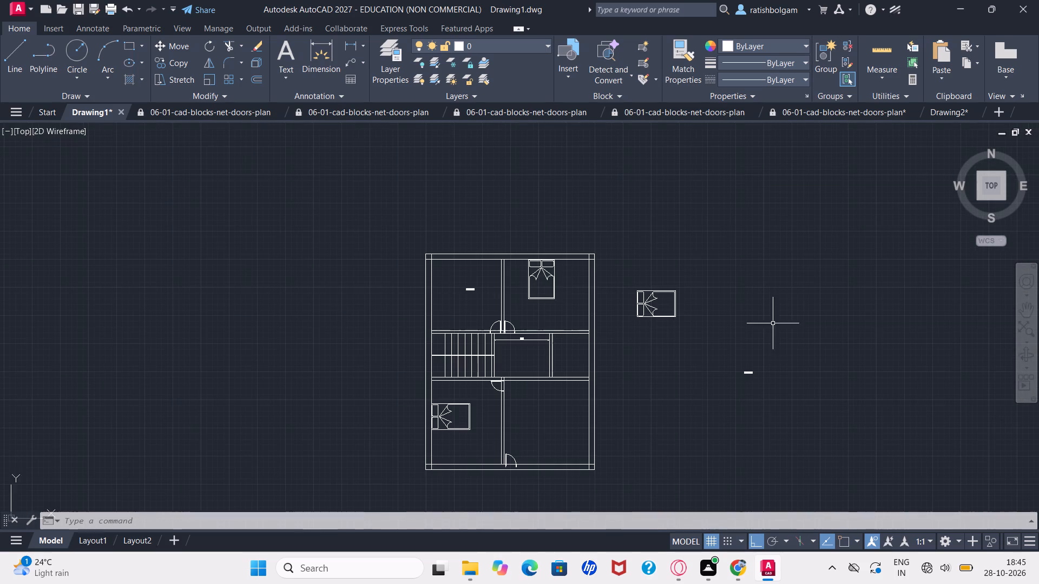
ctrl+scroll(773, 323, down, 1)
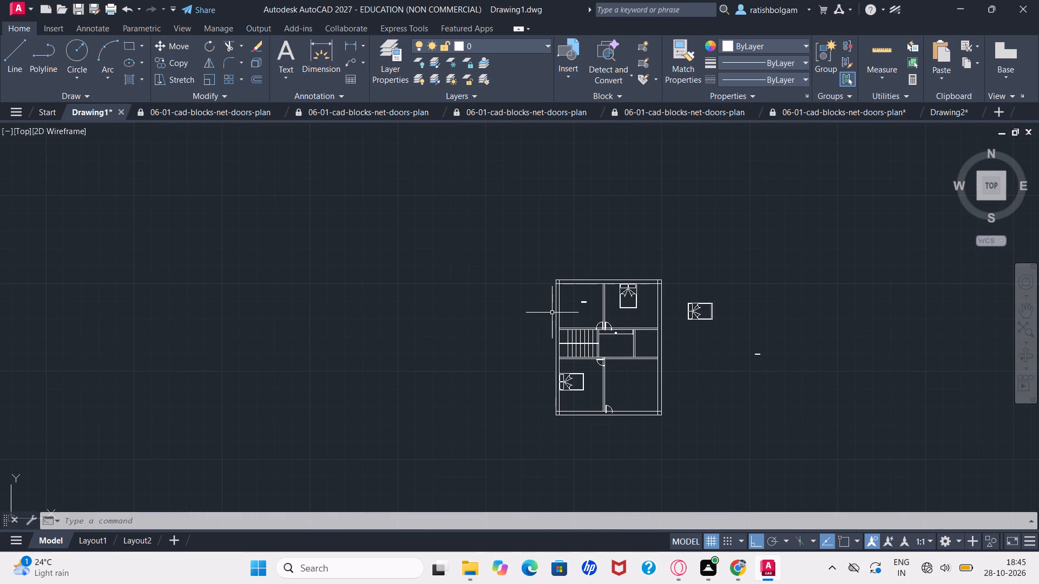
ctrl+scroll(757, 361, up, 3)
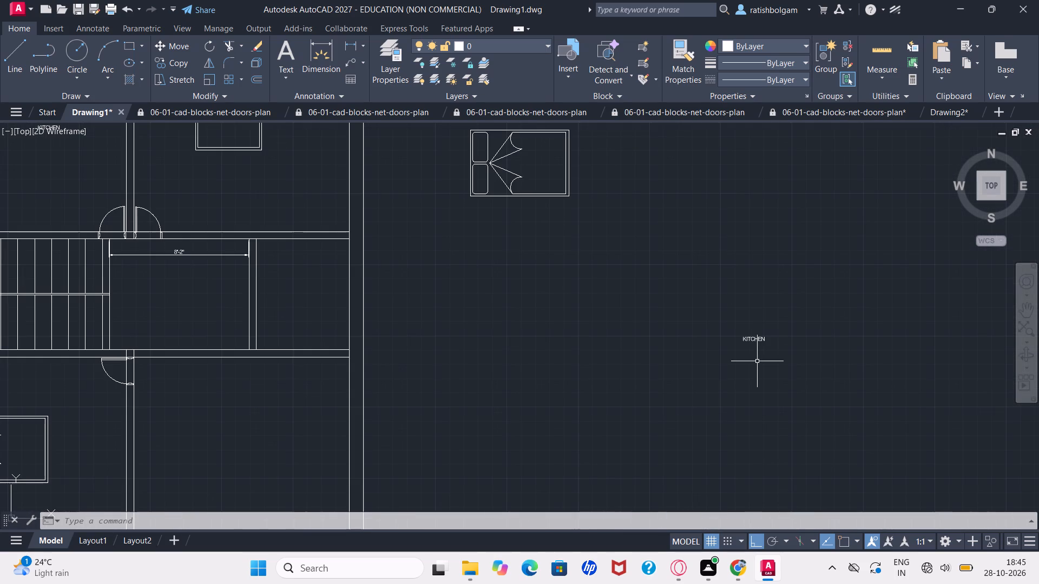
ctrl+scroll(757, 361, up, 1)
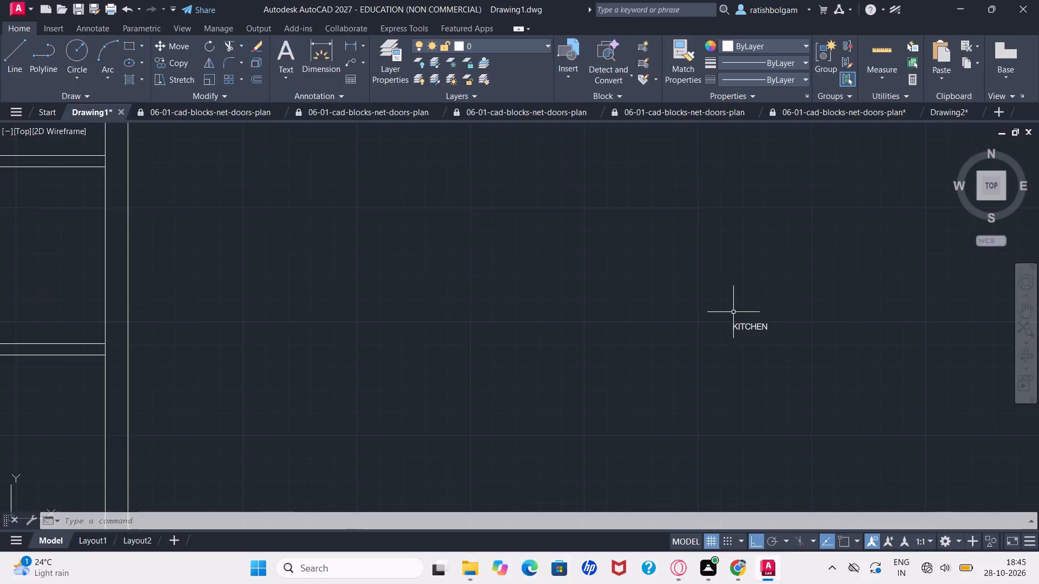
click(742, 325)
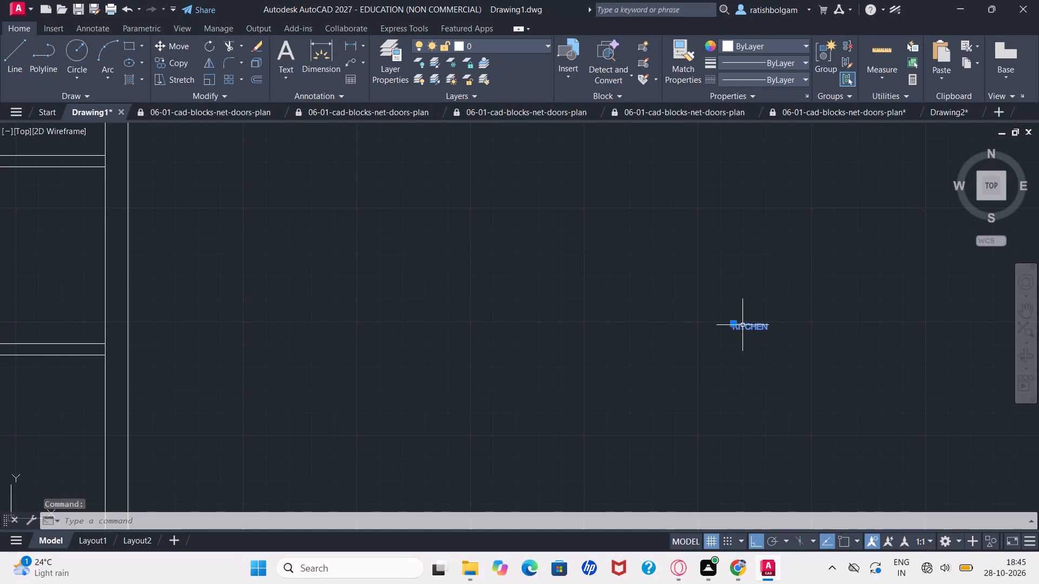
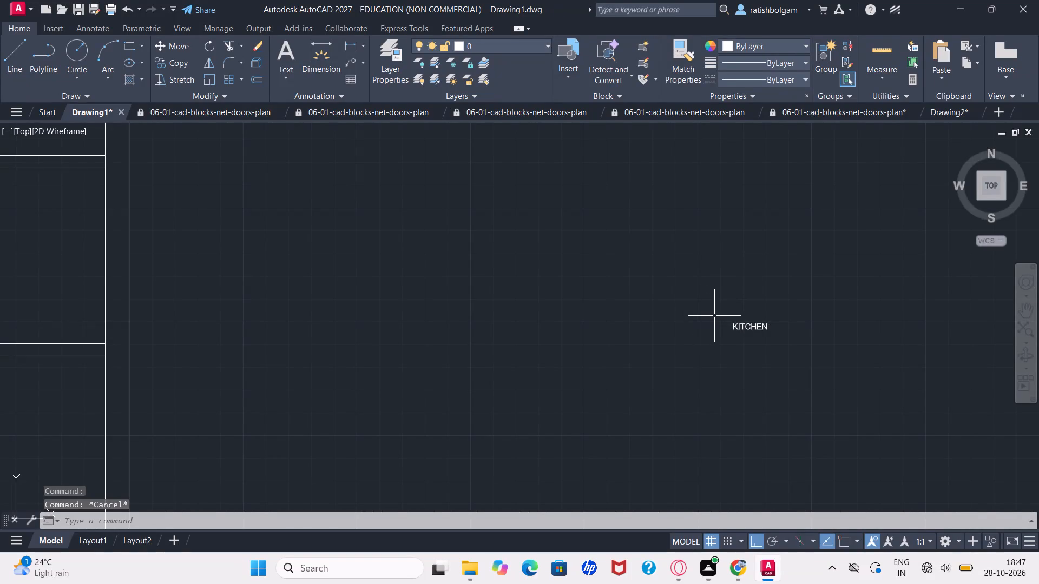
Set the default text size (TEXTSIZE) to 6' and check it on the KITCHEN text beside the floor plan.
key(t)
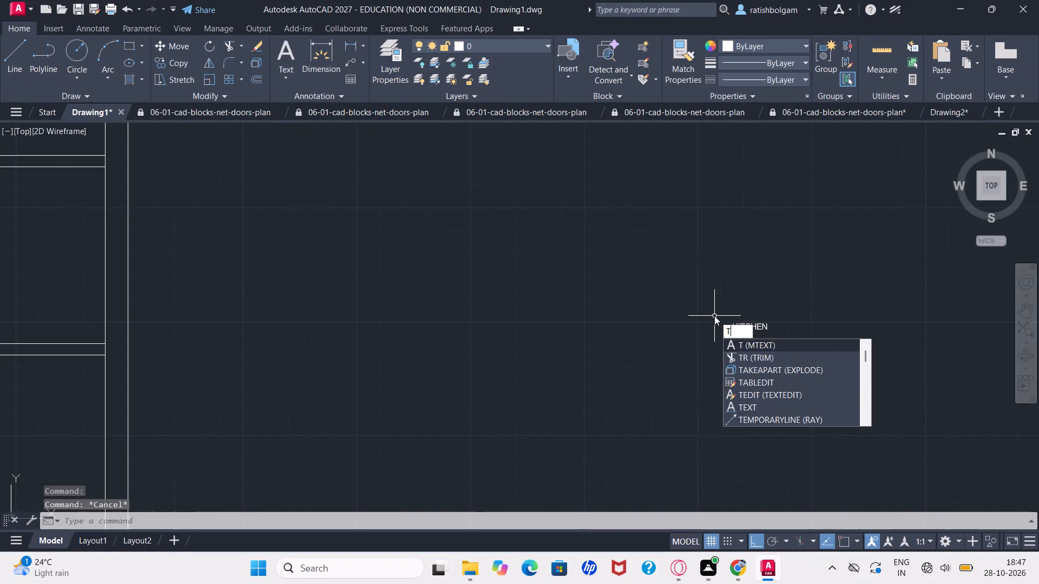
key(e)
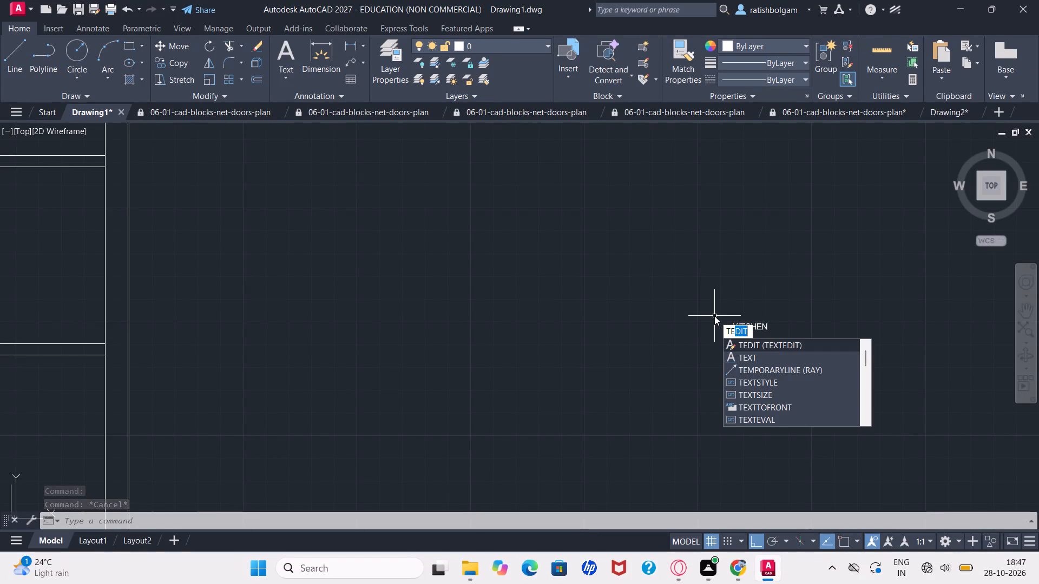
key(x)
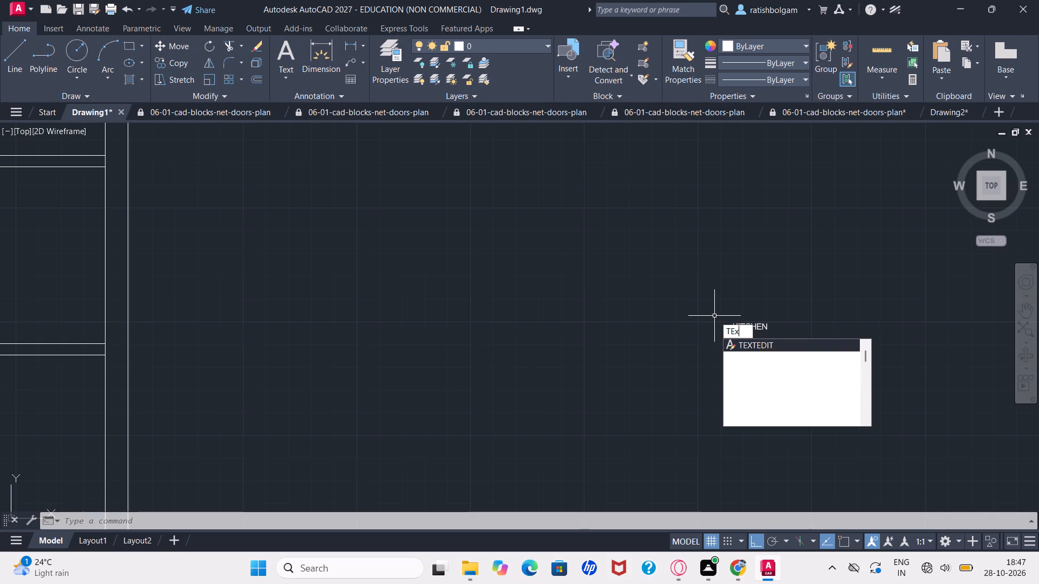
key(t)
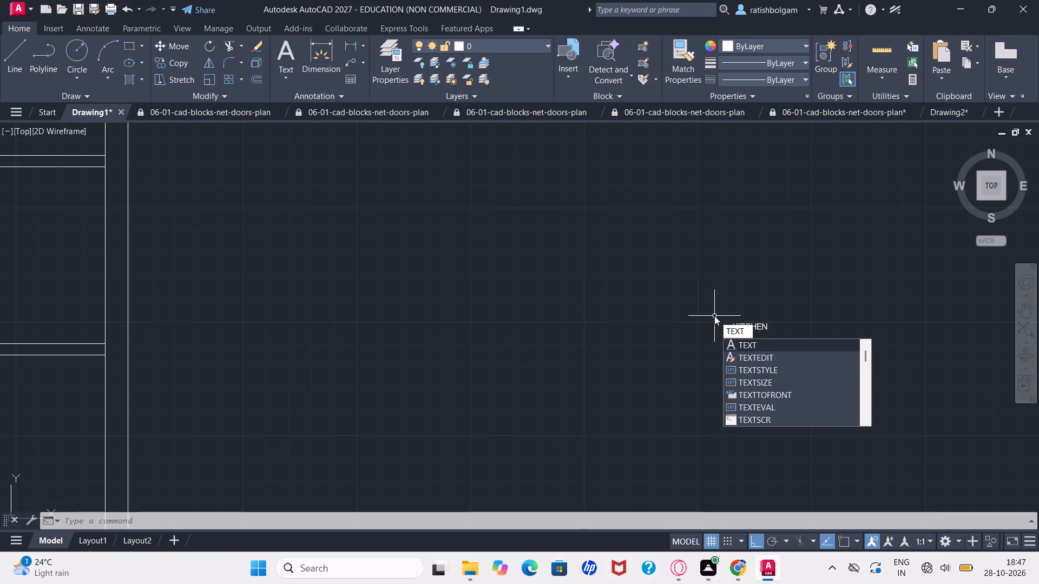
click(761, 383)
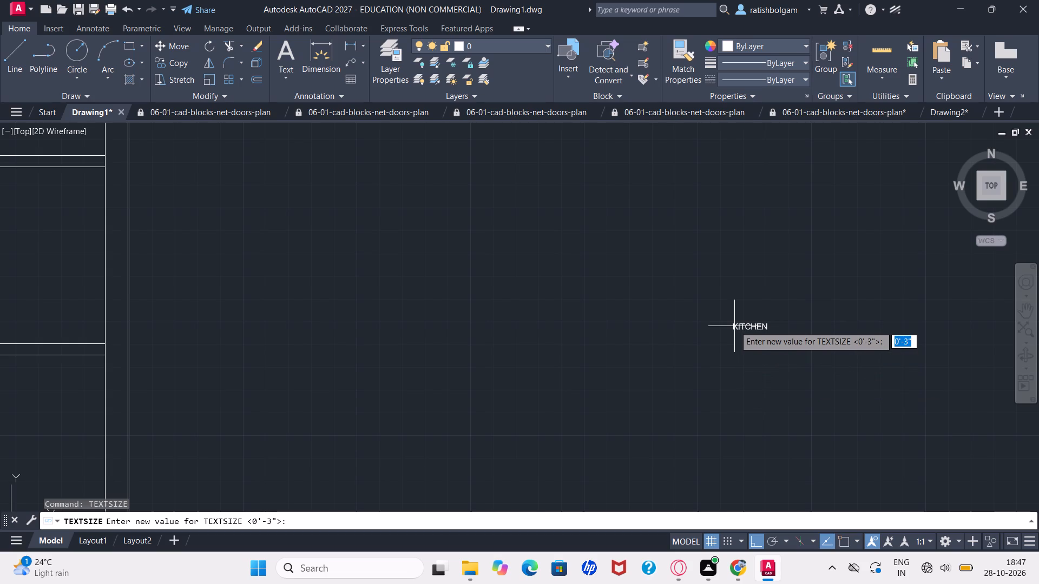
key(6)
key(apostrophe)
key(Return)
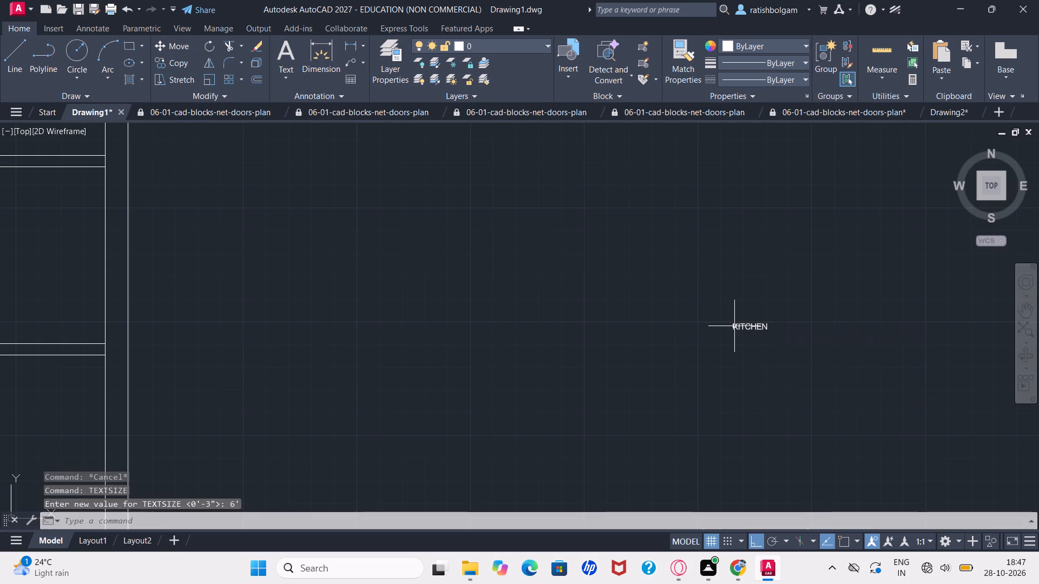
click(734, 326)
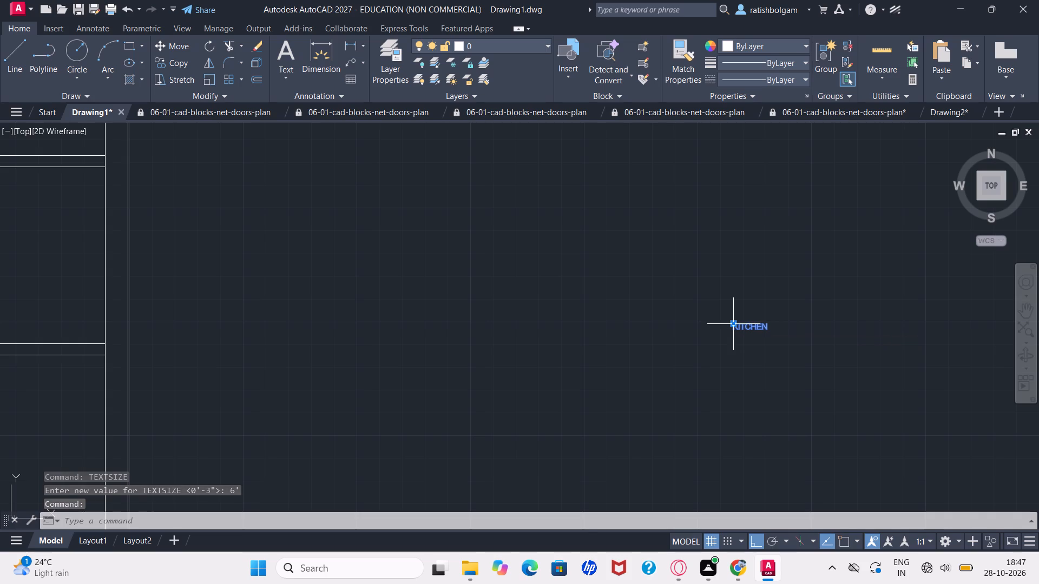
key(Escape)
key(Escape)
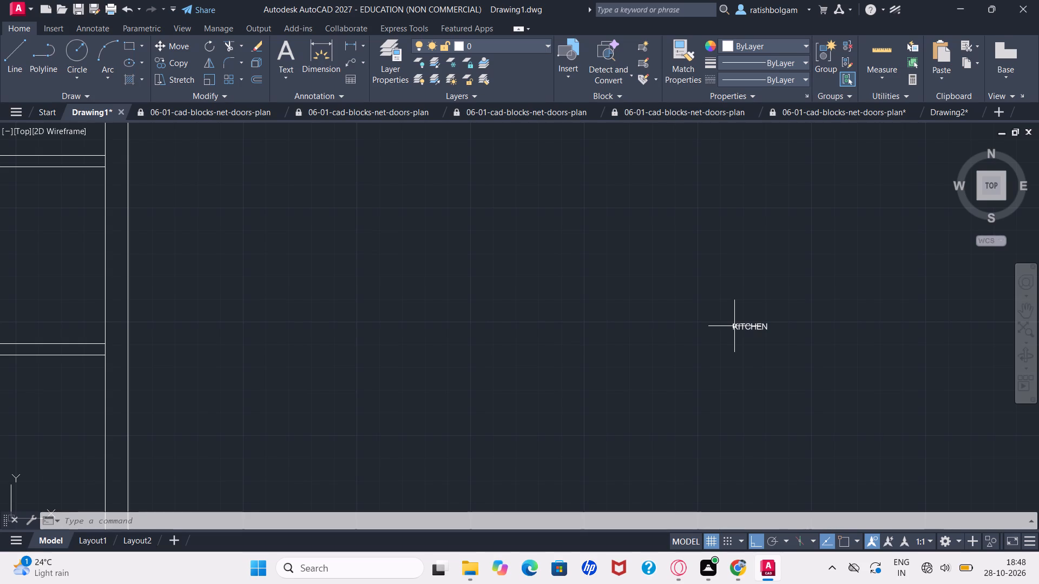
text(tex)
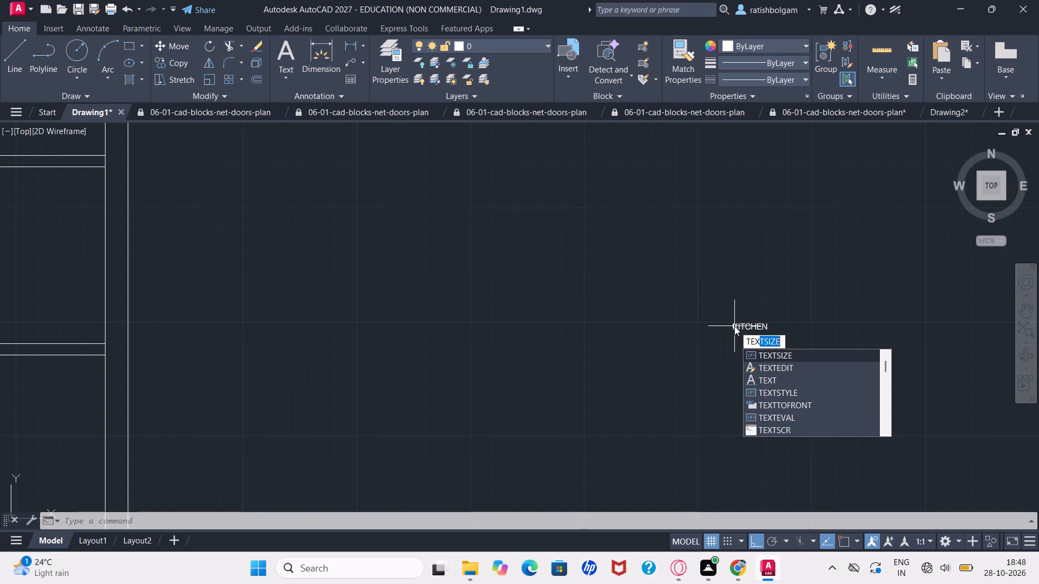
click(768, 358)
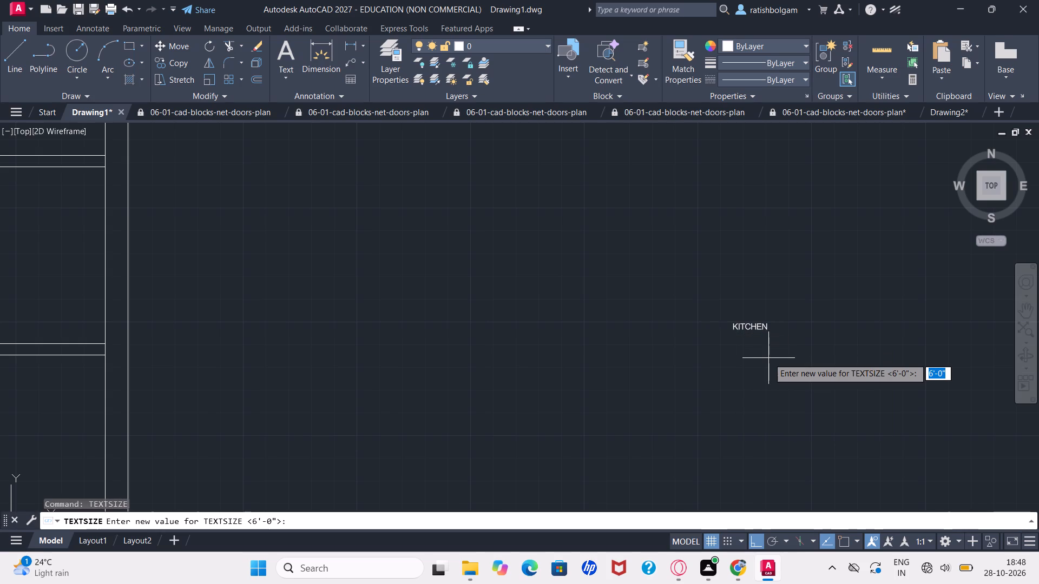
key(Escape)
Set the default text size (TEXTSIZE) to 10".
key(t)
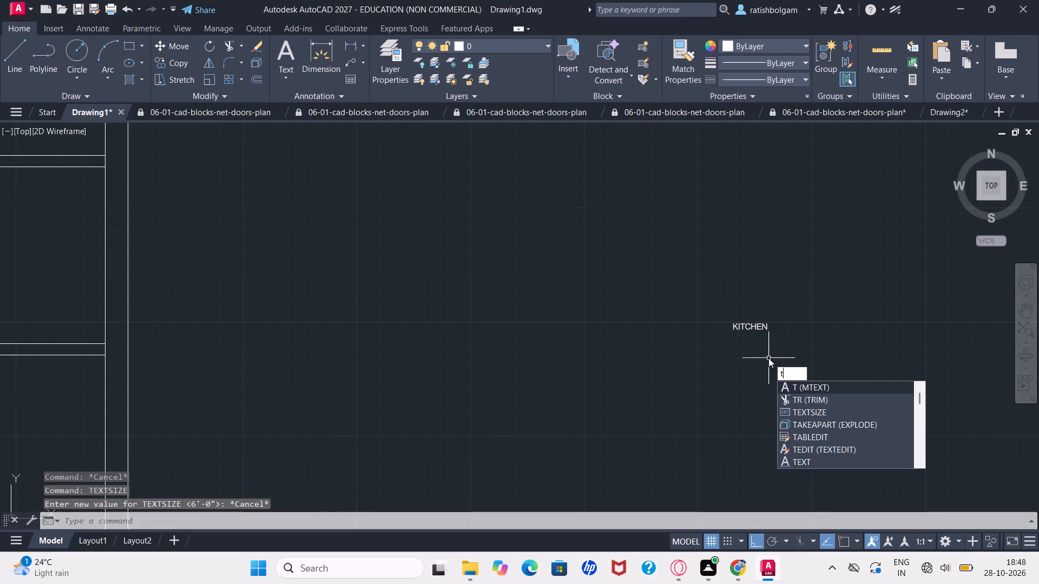
text(ex)
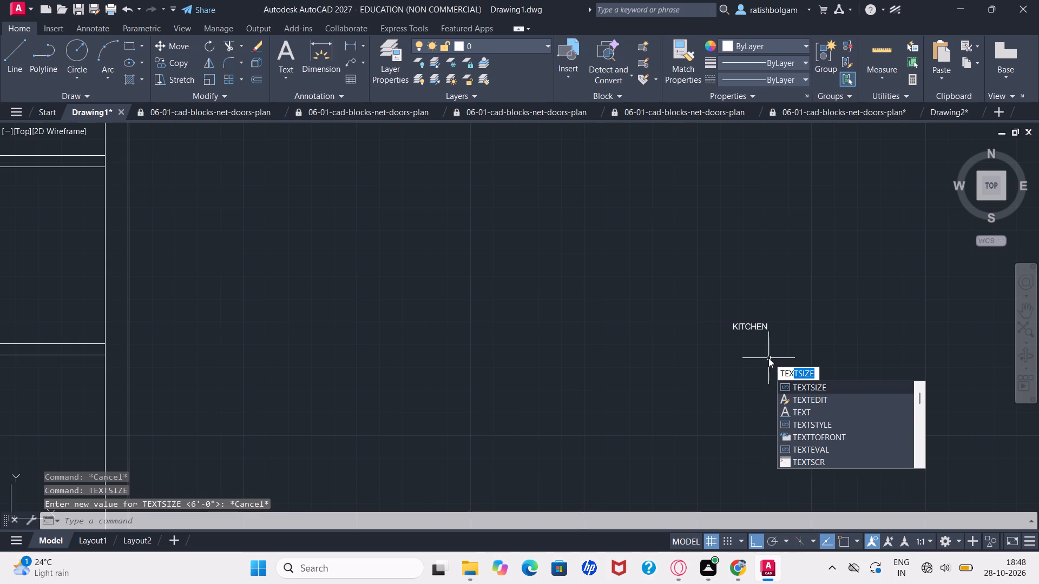
key(Return)
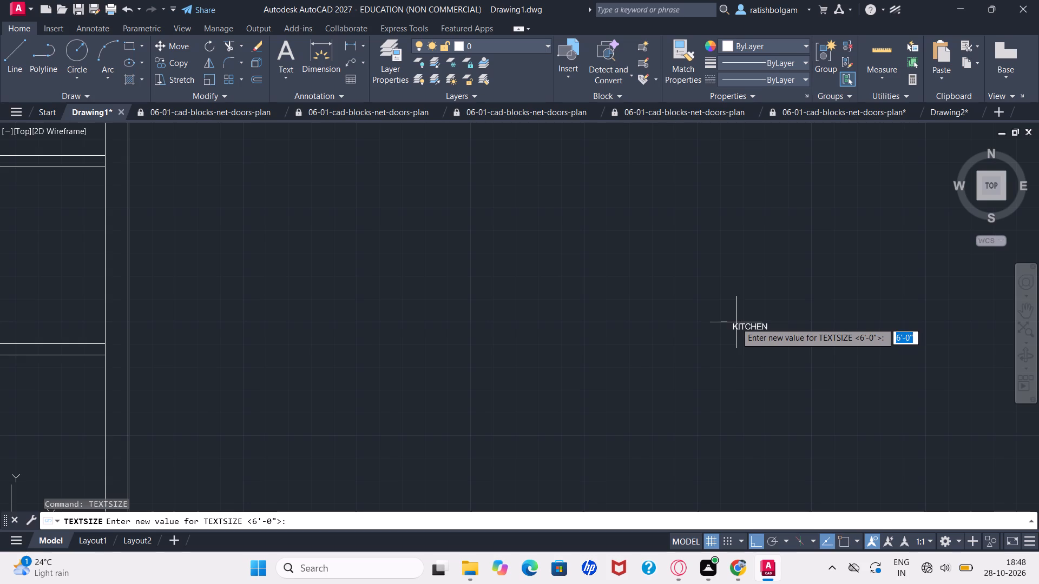
text(10)
key(shift+quotedbl)
key(Return)
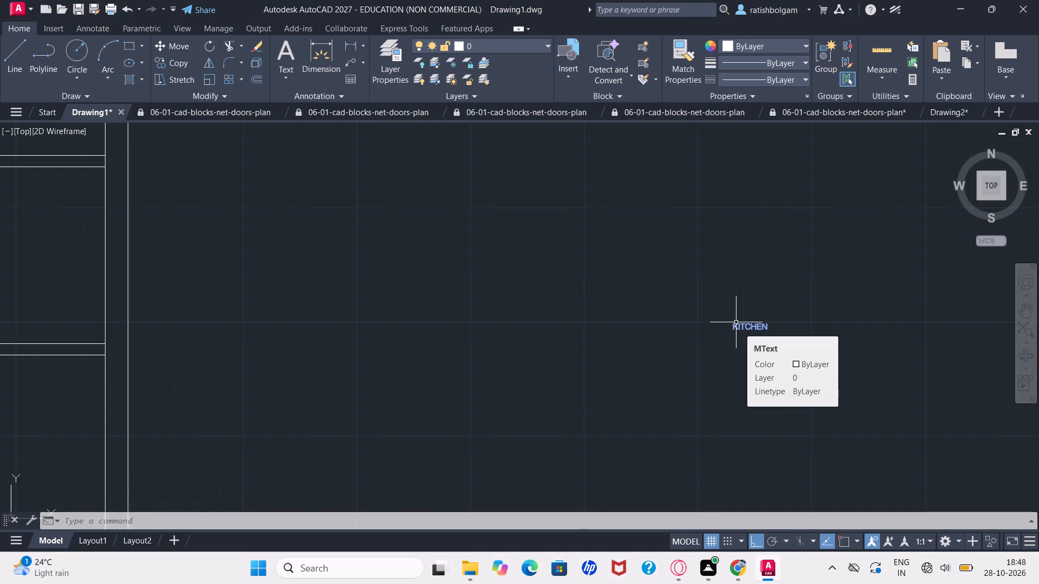
Show the KITCHEN text's properties and move the text about 14' horizontally toward the floor plan.
click(736, 322)
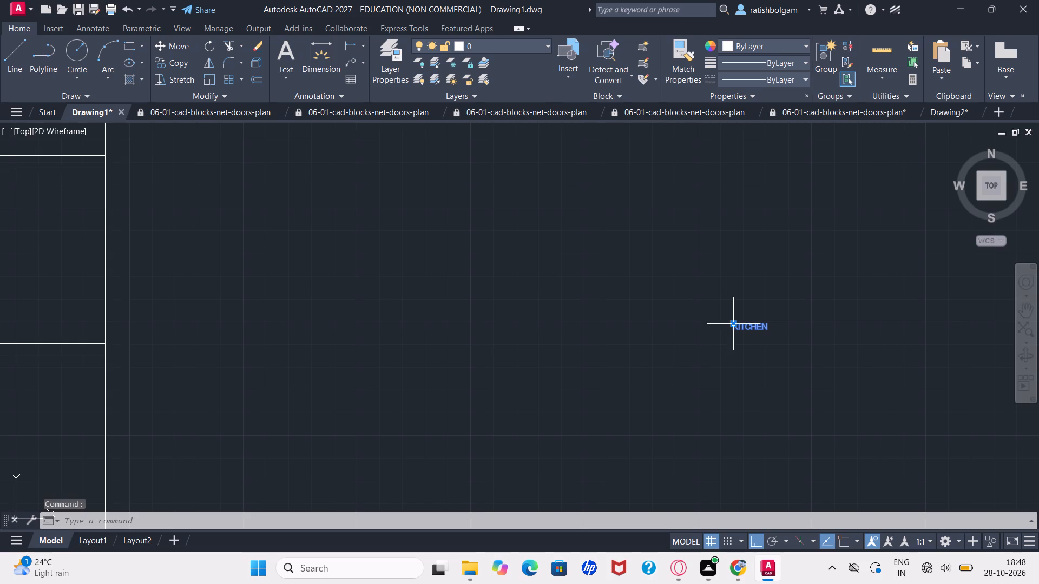
key(ctrl+1)
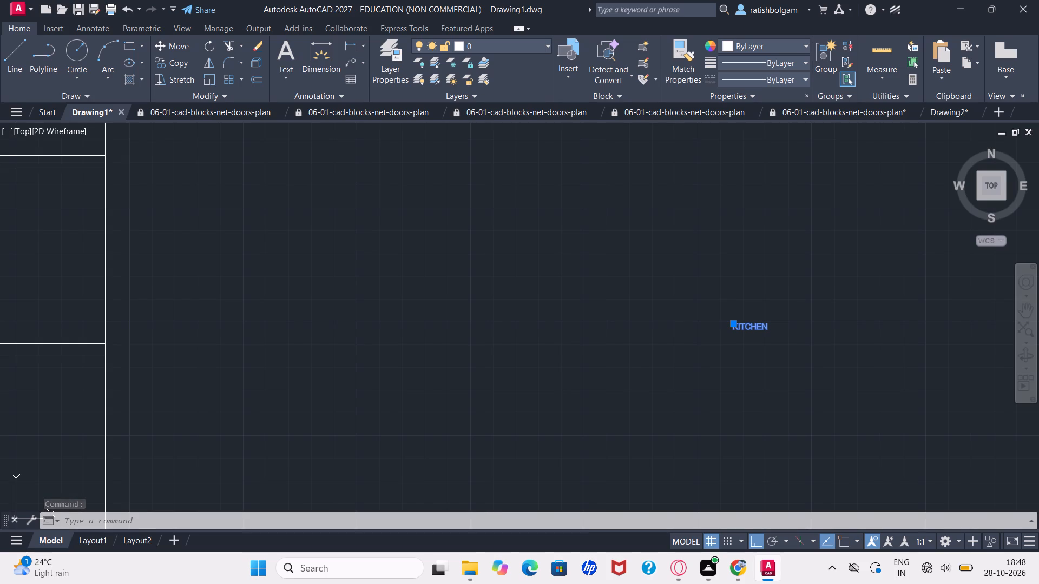
click(736, 322)
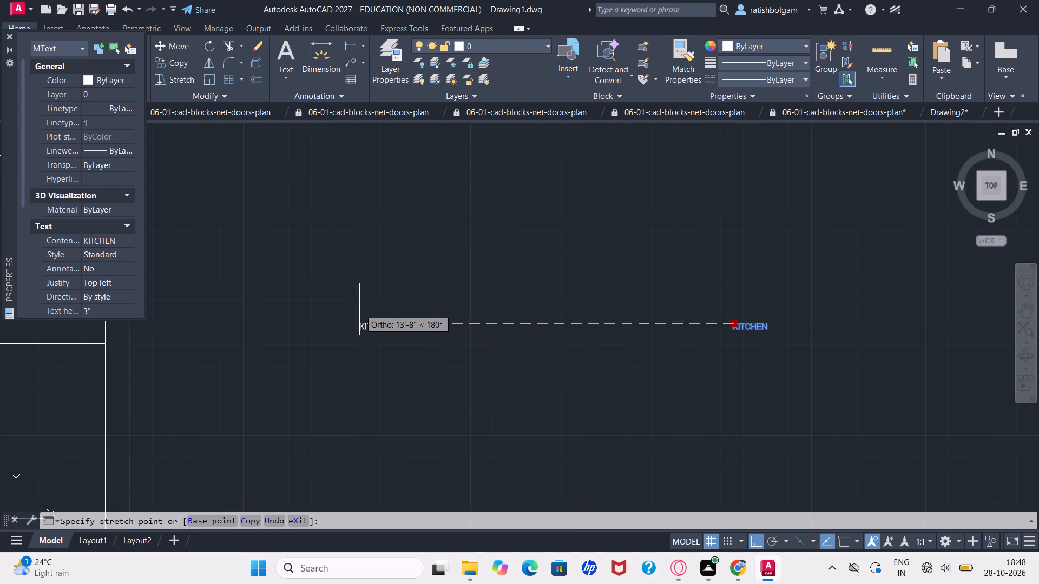
click(346, 283)
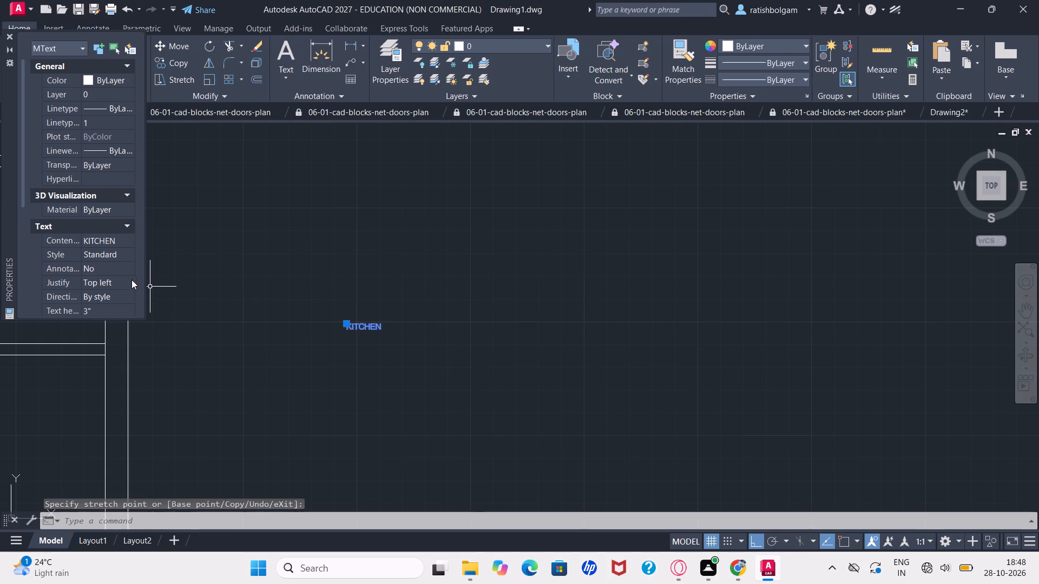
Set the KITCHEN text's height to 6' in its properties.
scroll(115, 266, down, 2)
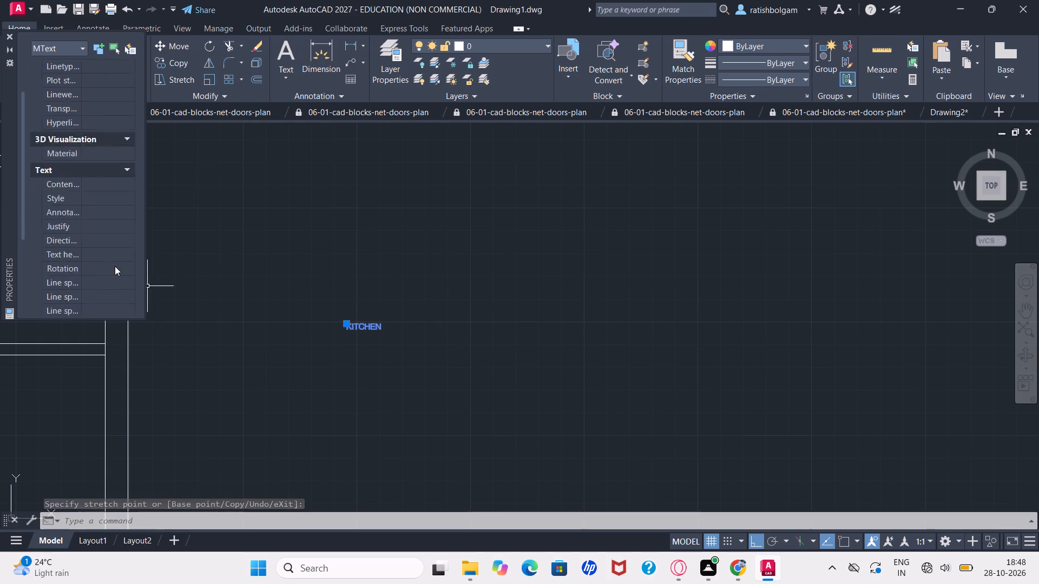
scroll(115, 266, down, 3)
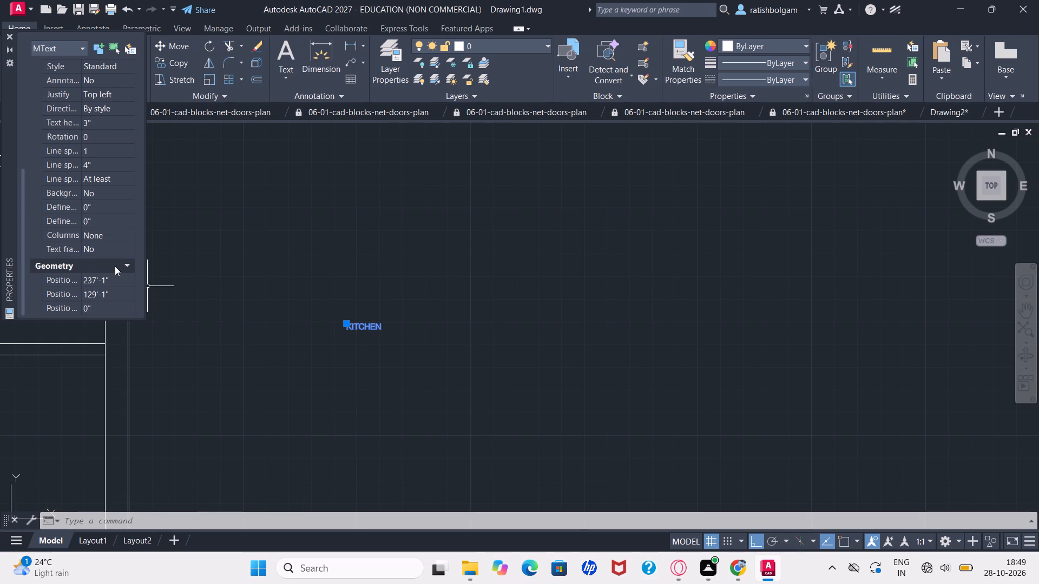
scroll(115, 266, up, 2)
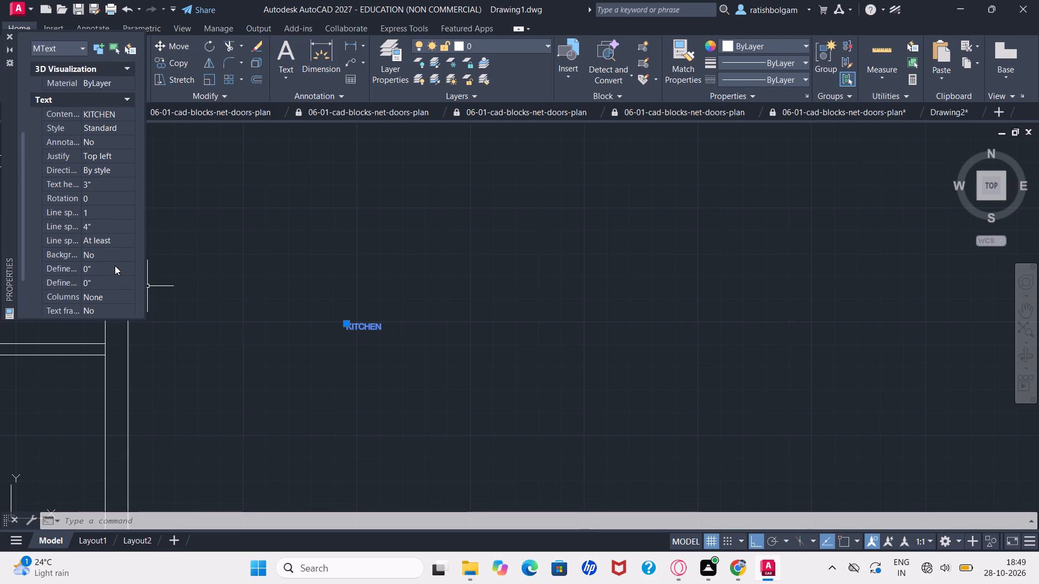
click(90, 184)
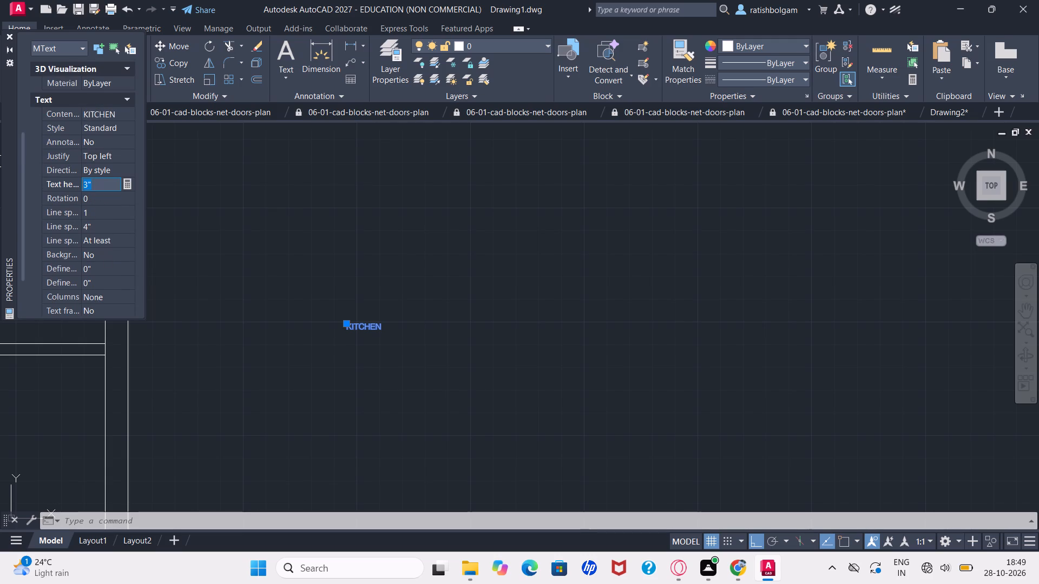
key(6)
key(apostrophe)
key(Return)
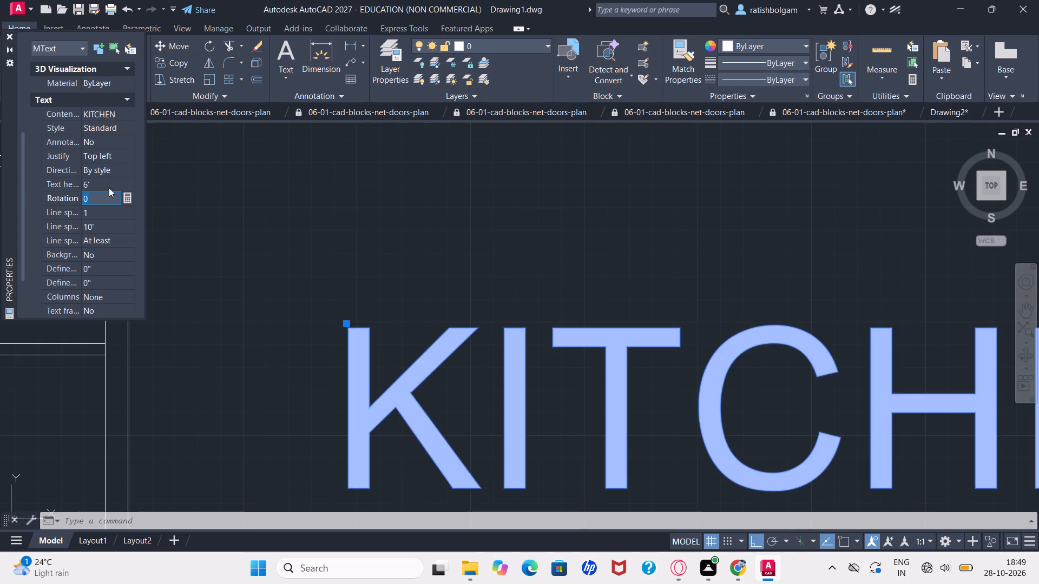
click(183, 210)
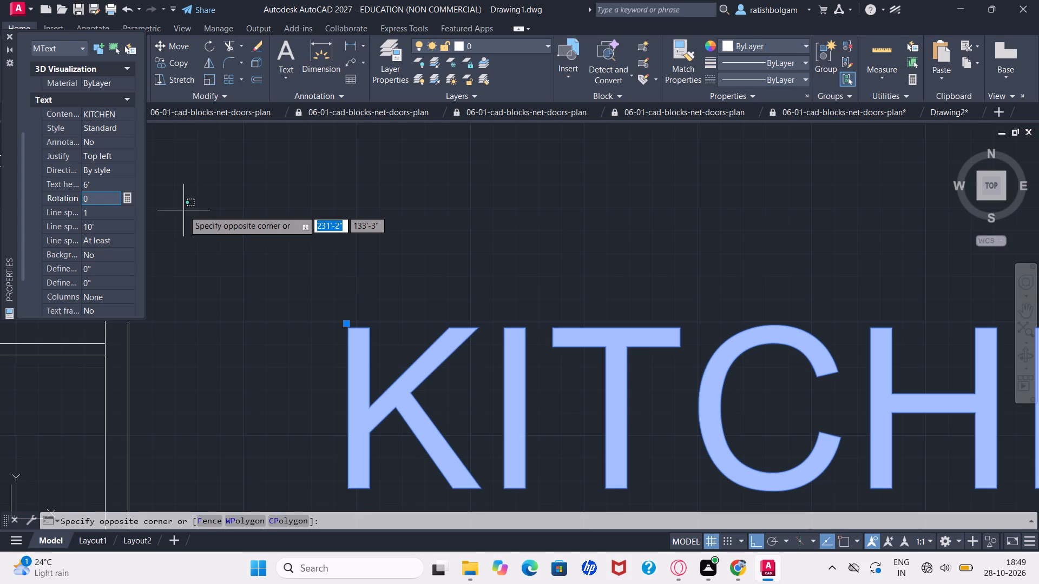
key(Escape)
Set the KITCHEN text's height to 6" in its properties.
ctrl+scroll(183, 210, down, 3)
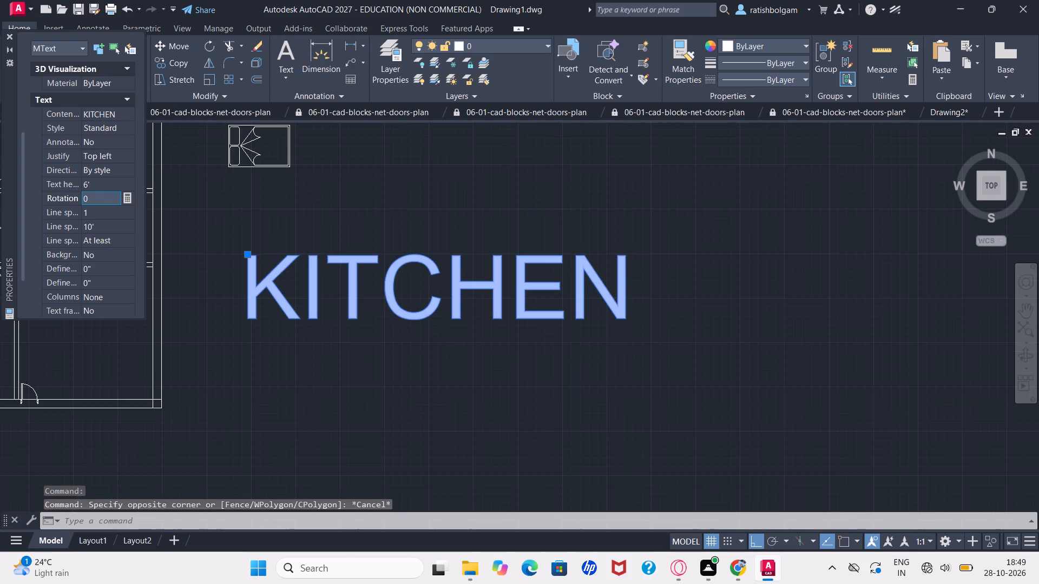
ctrl+scroll(183, 210, down, 3)
ctrl+scroll(183, 210, up, 3)
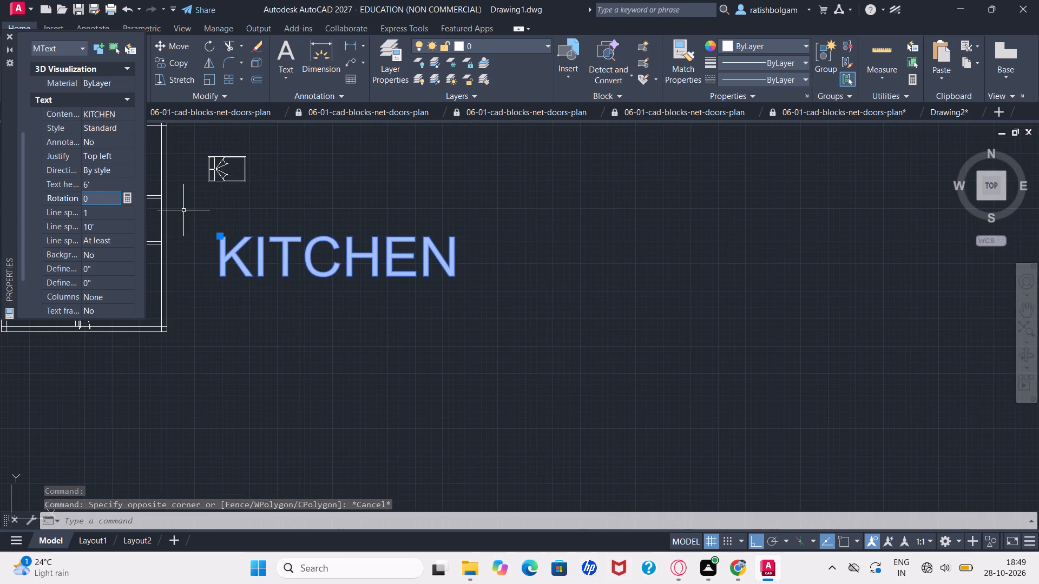
ctrl+scroll(183, 210, up, 1)
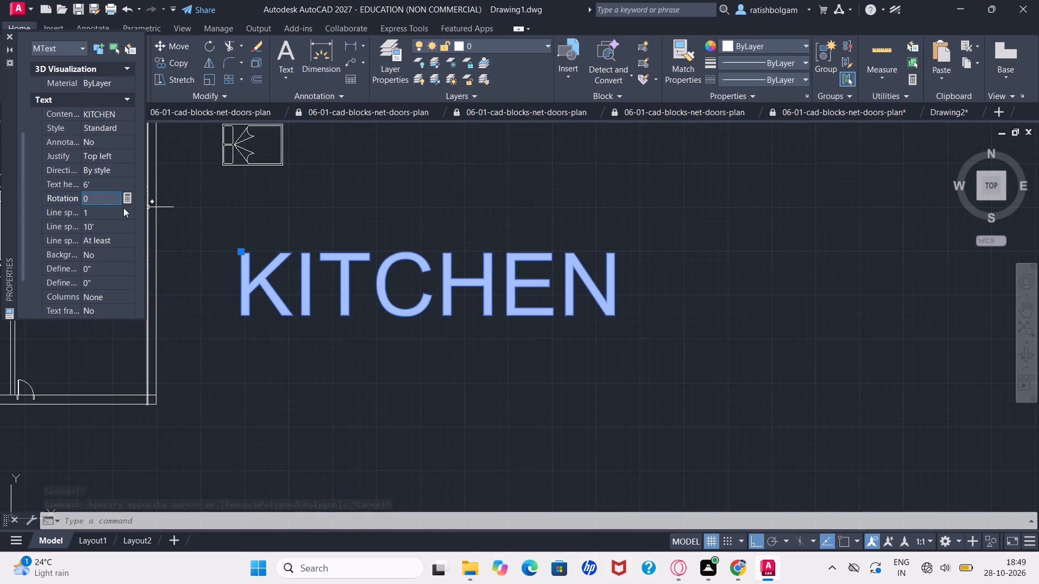
click(99, 178)
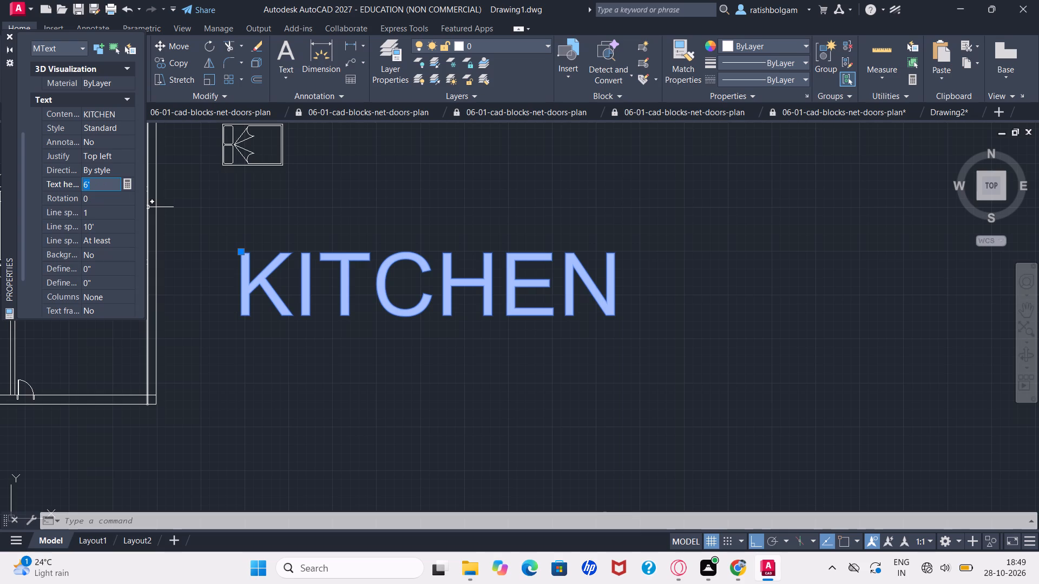
key(6)
key(shift+quotedbl)
key(Return)
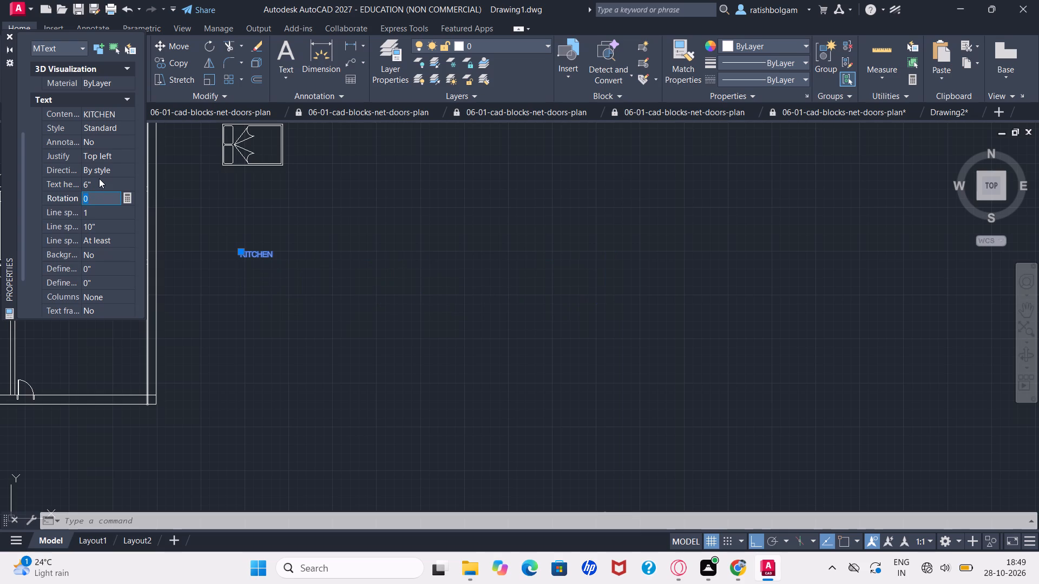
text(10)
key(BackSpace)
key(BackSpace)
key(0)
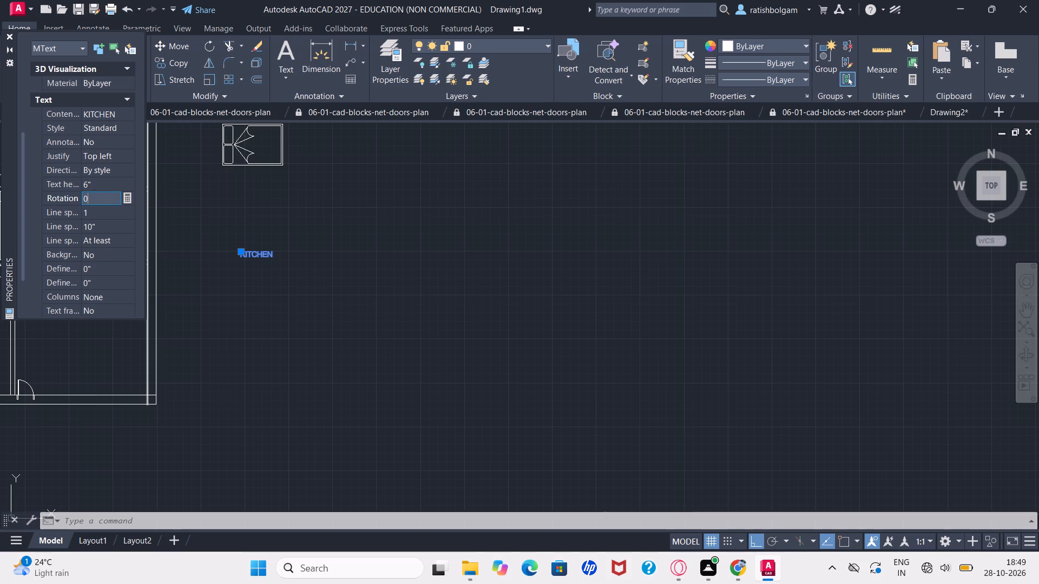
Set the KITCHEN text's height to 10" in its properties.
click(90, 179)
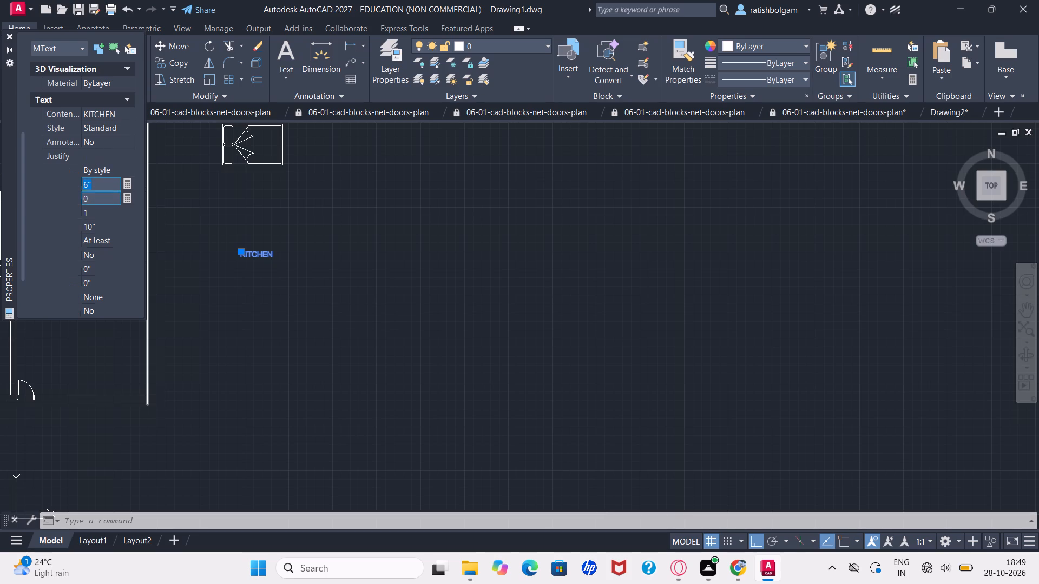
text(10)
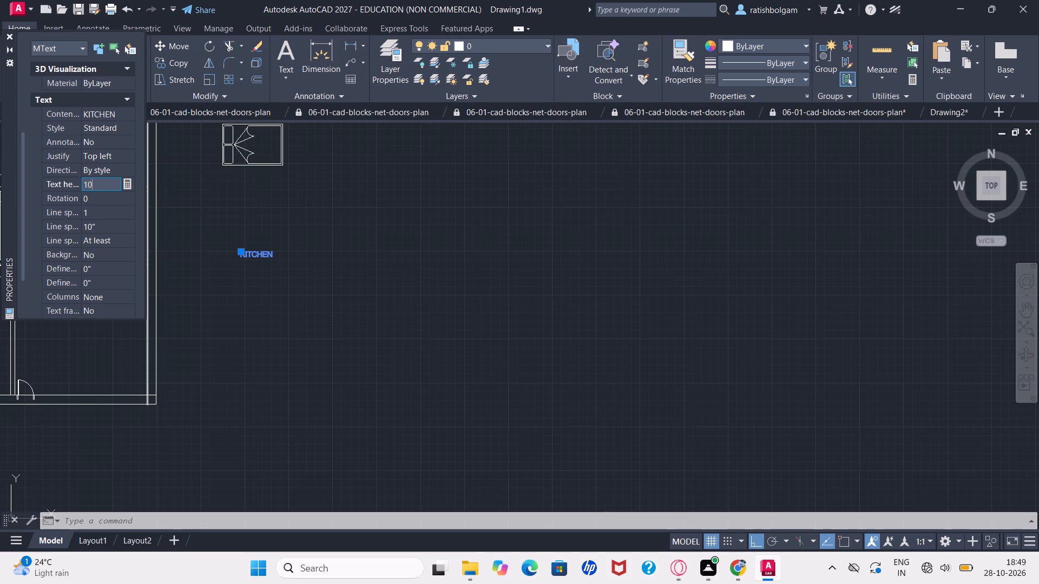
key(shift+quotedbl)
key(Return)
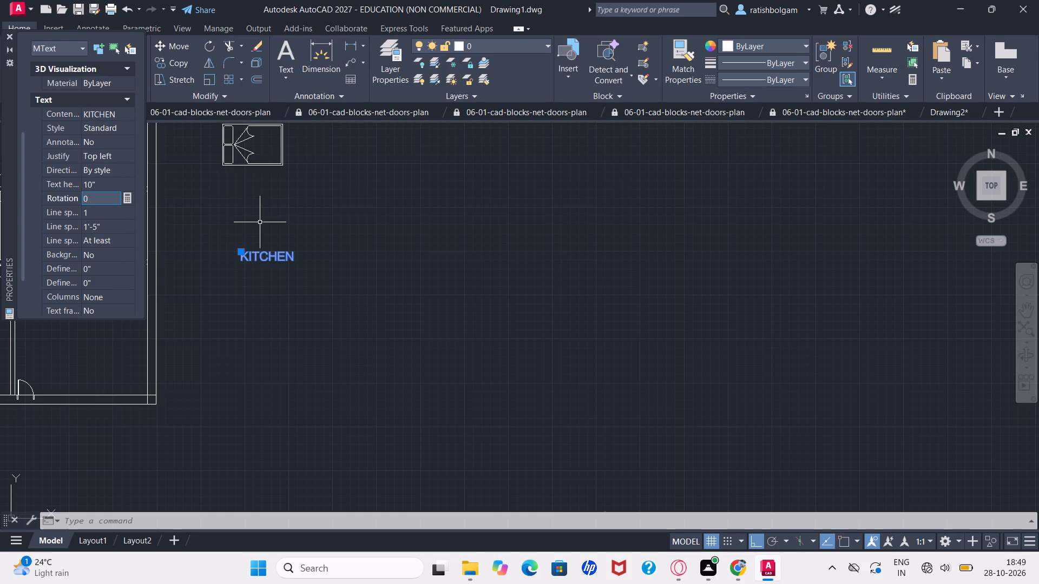
Set the KITCHEN text's height to 12" in its properties.
click(97, 181)
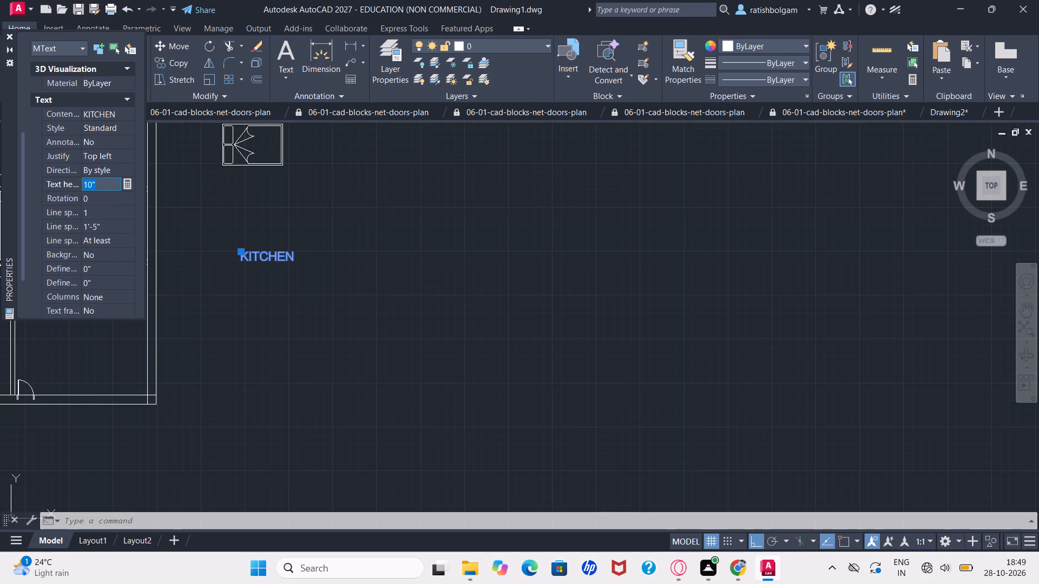
text(12)
key(shift+quotedbl)
key(Return)
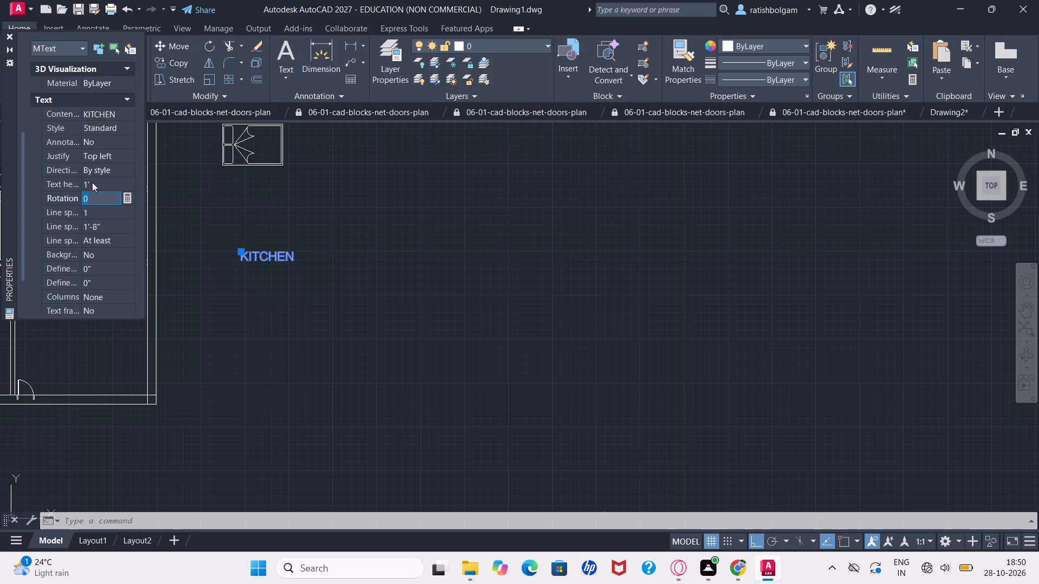
click(92, 182)
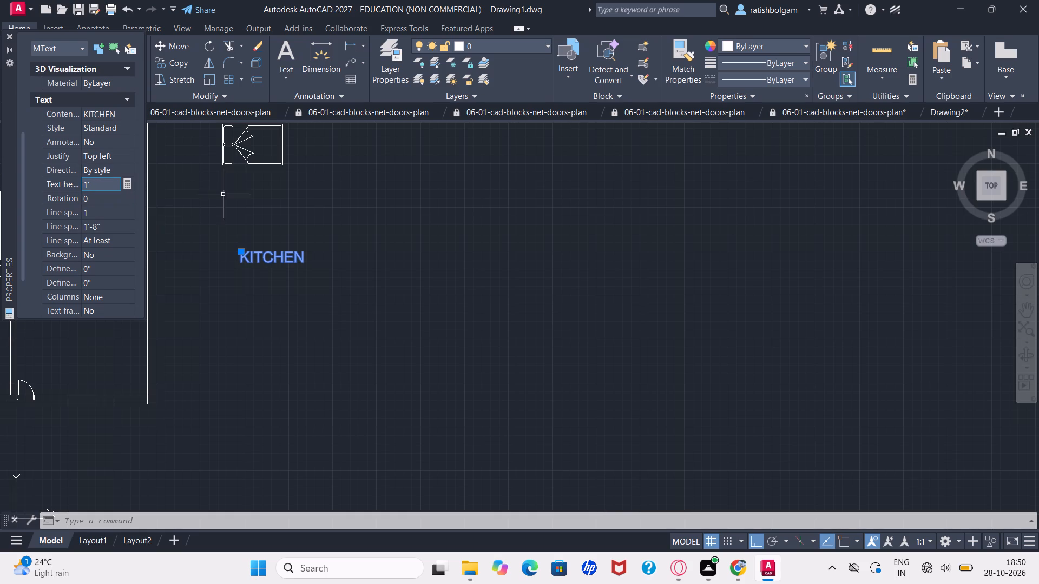
click(269, 204)
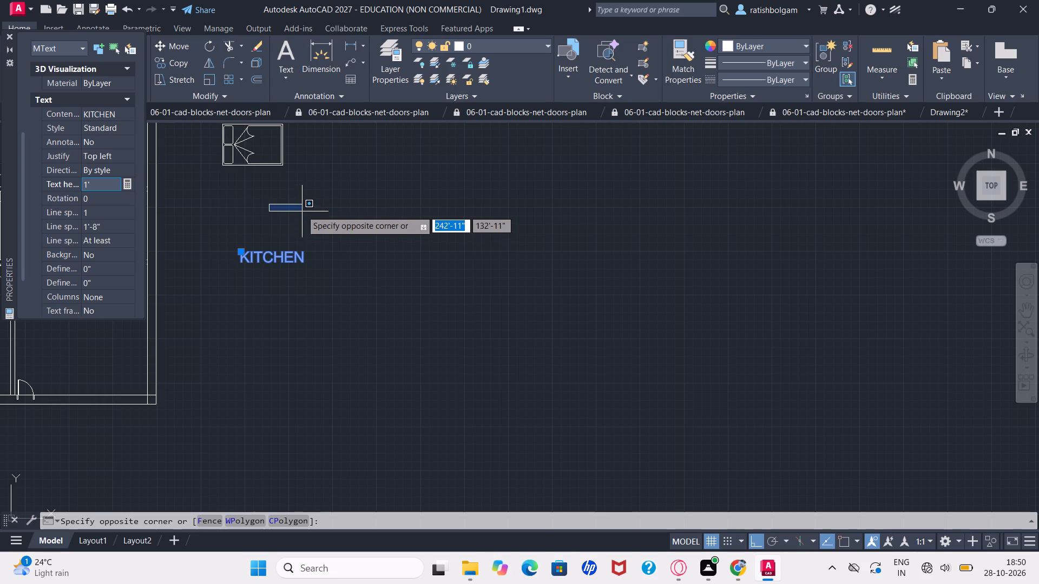
click(299, 200)
Erase the tiny KITCHEN text inside the upper-left room of the floor plan.
key(p)
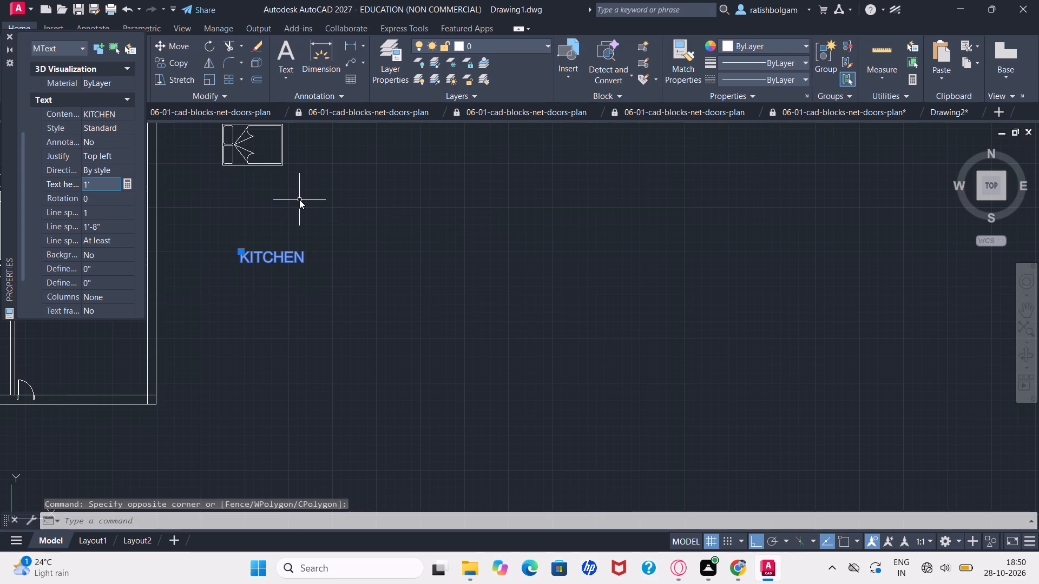
key(Return)
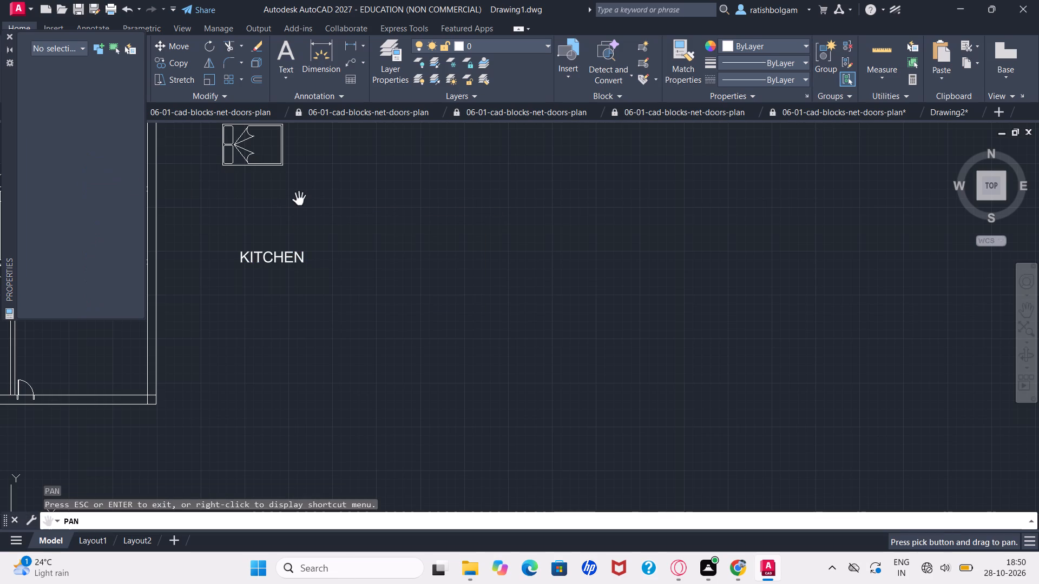
drag(93, 378, 117, 374)
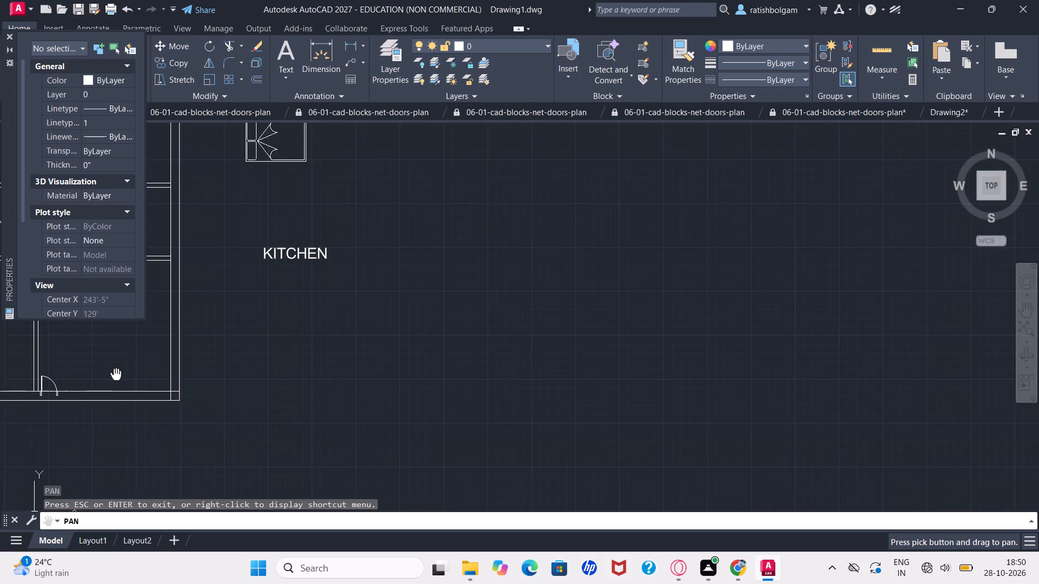
drag(117, 374, 383, 393)
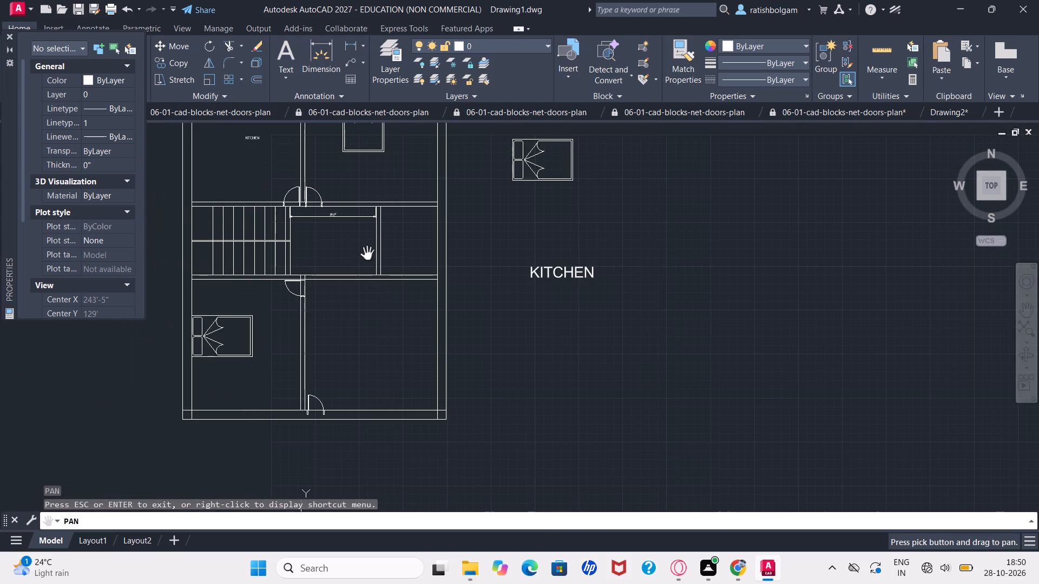
drag(338, 217, 434, 349)
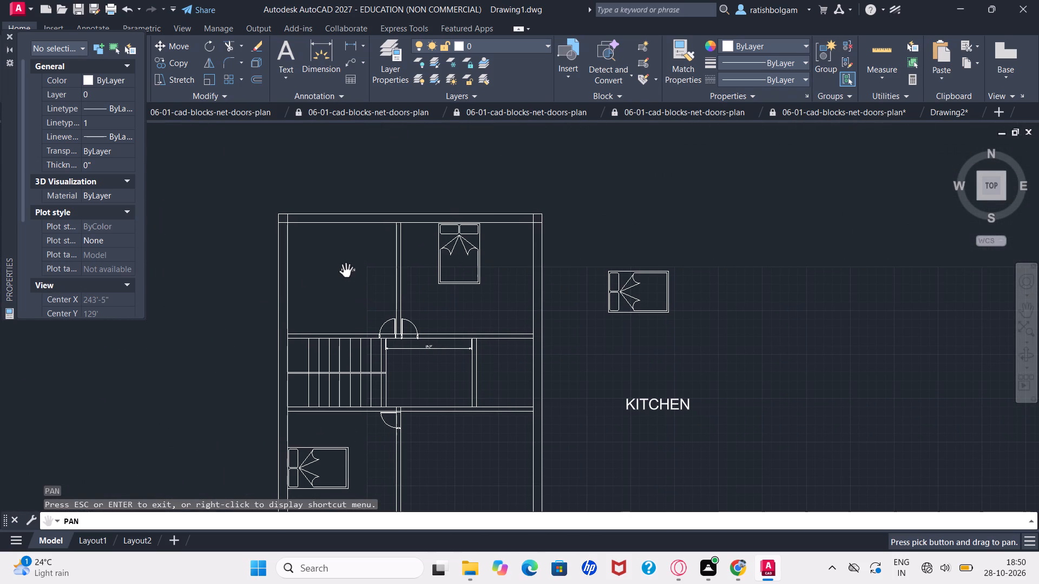
key(Escape)
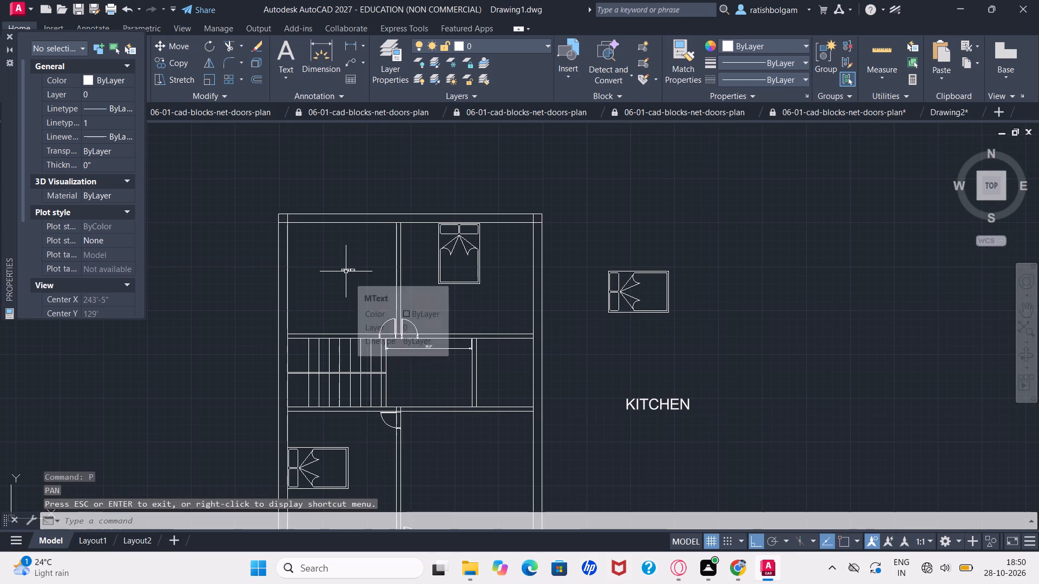
click(346, 271)
key(Delete)
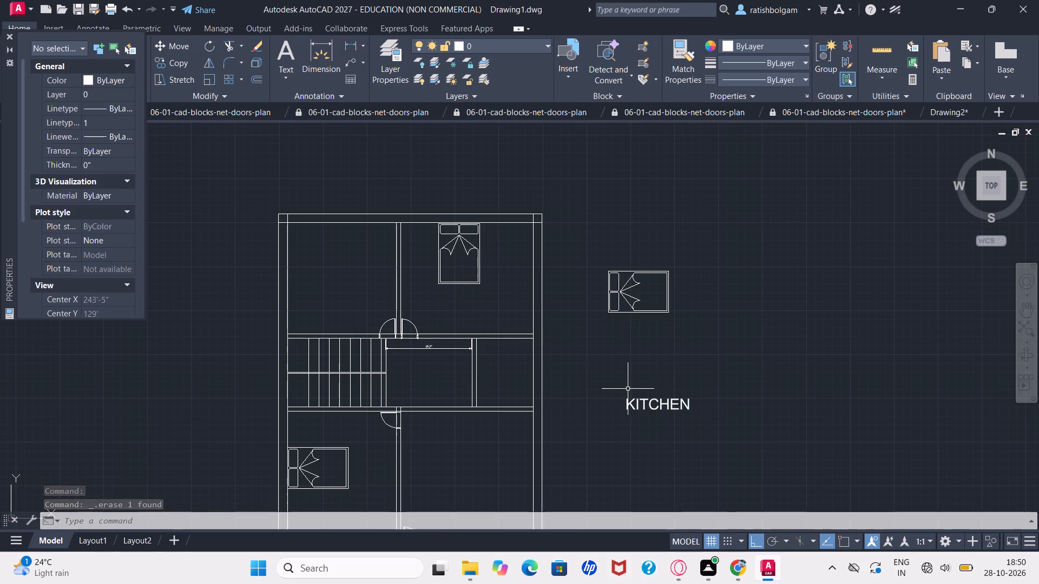
Move the large KITCHEN text about 26'-7" horizontally left, onto the floor plan below the staircase.
key(m)
key(Return)
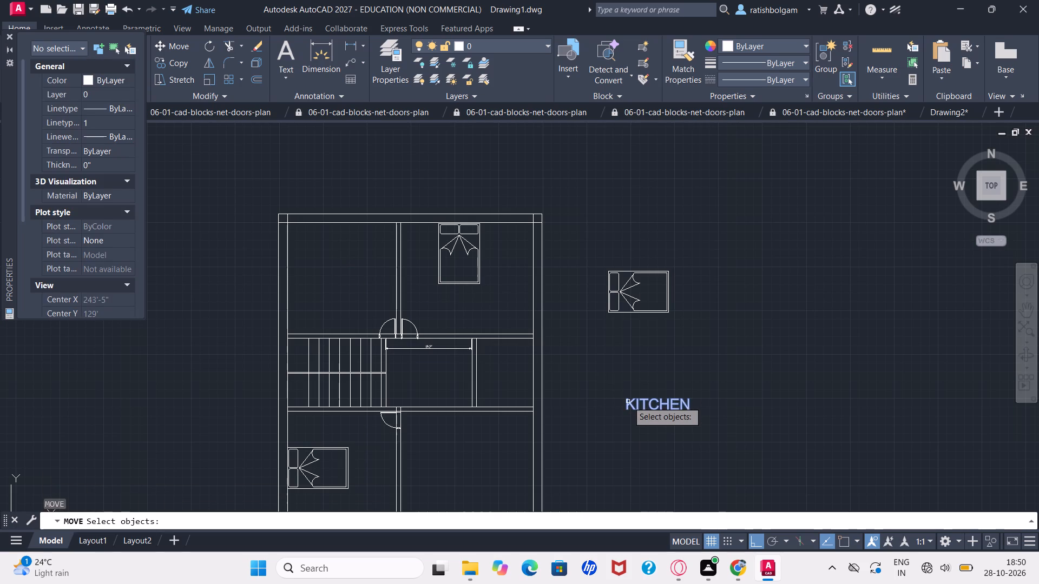
click(628, 401)
click(628, 401)
key(Return)
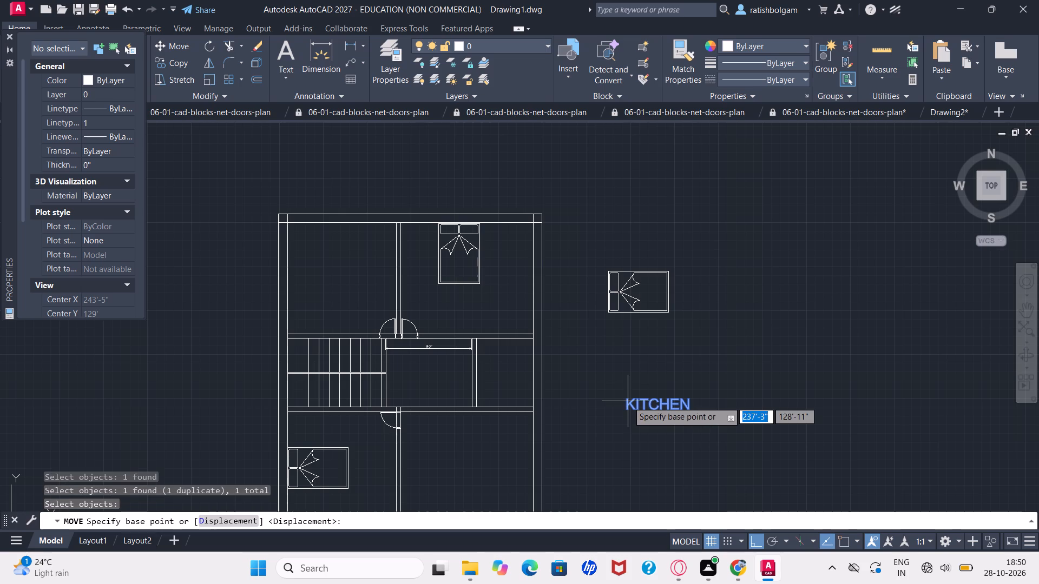
click(628, 401)
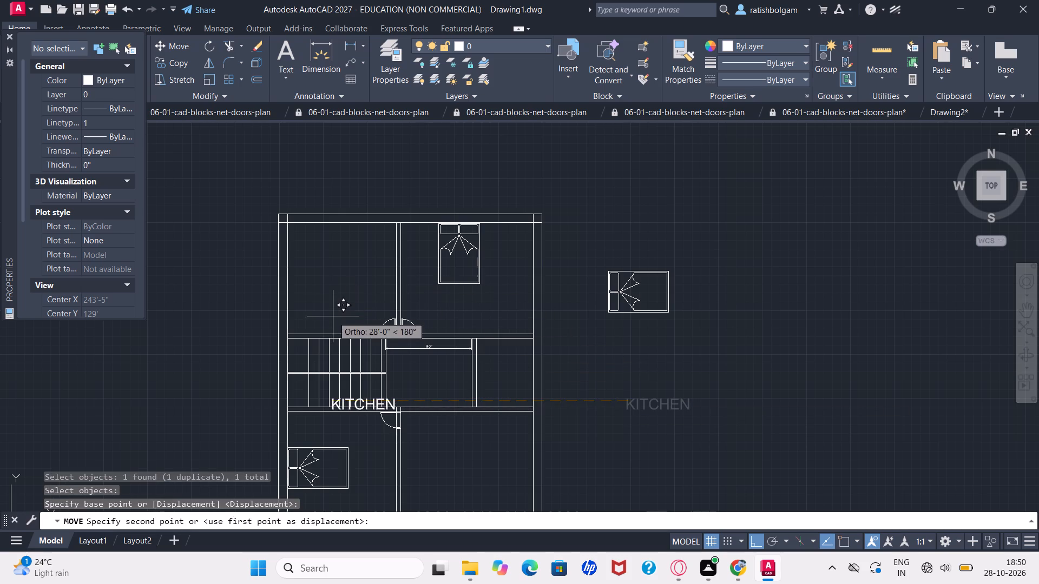
click(347, 395)
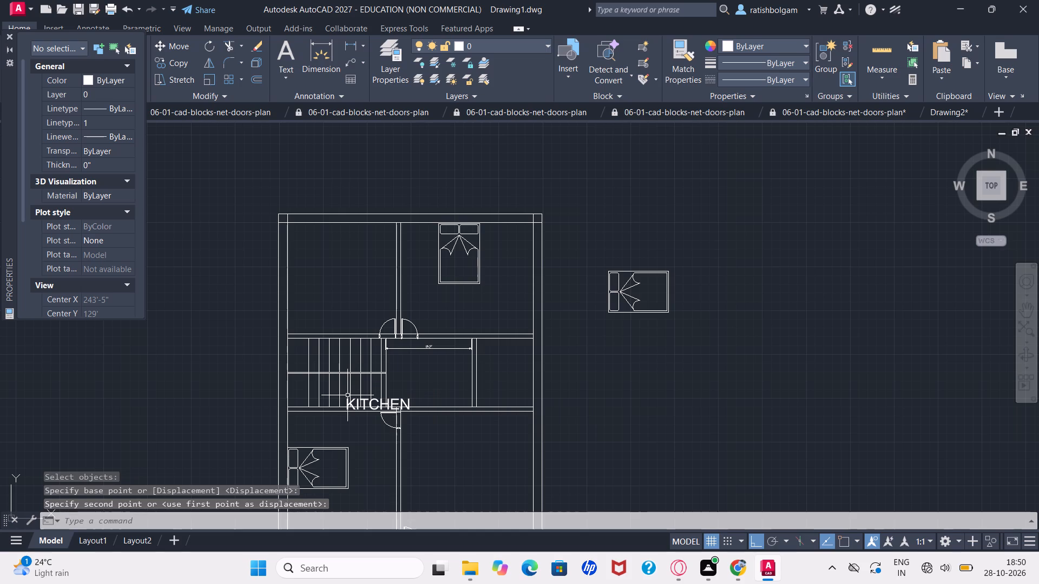
Move the KITCHEN text about 12'-4" straight up into the plan's upper-left room.
key(m)
key(Return)
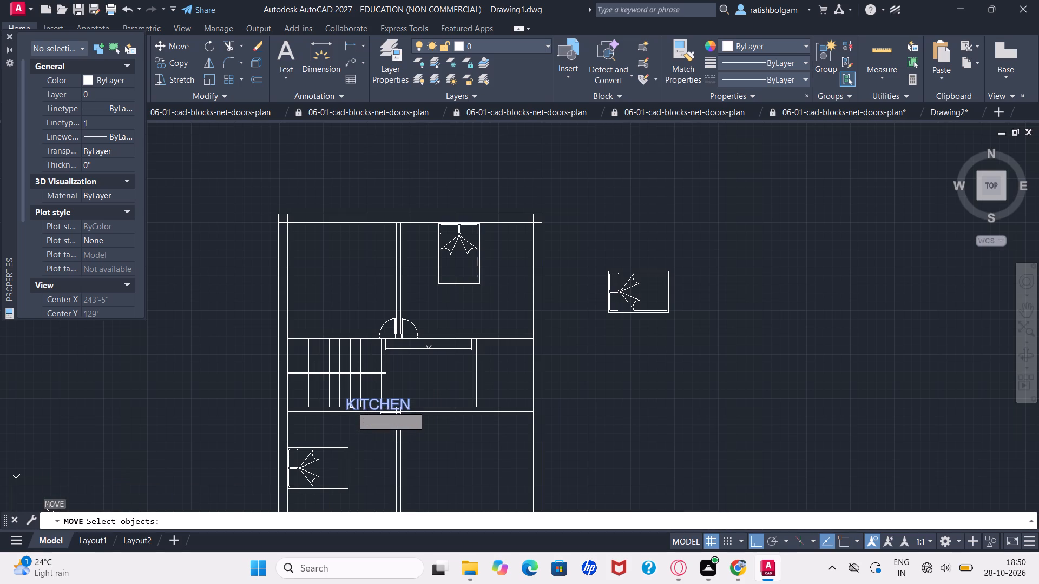
click(352, 404)
key(Return)
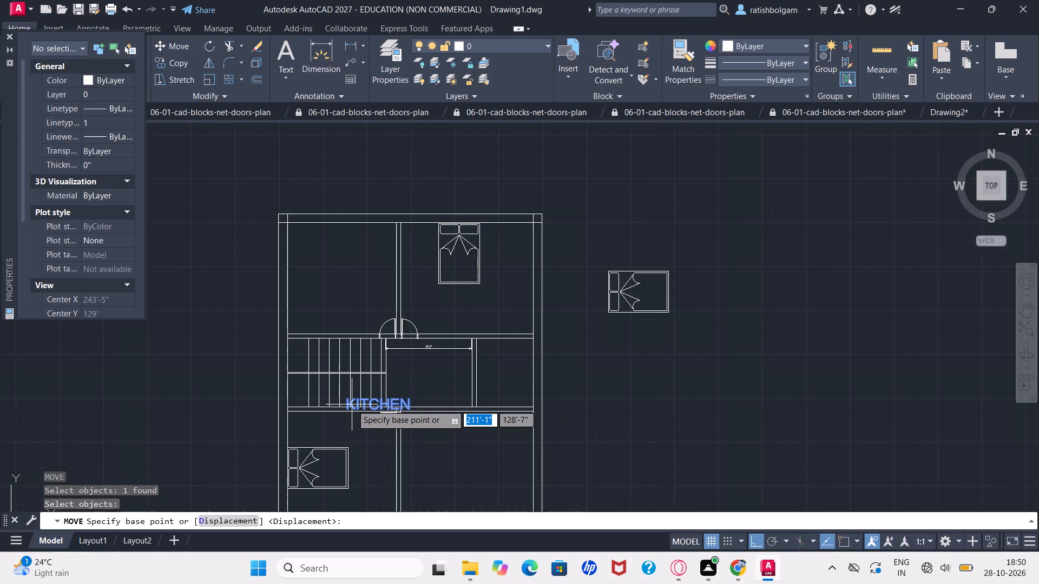
click(351, 405)
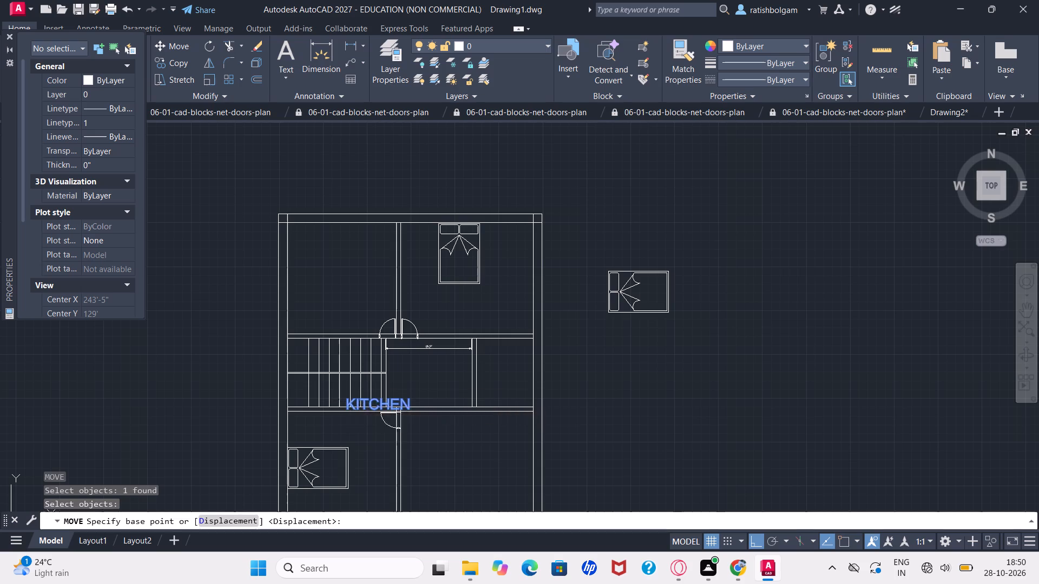
click(299, 275)
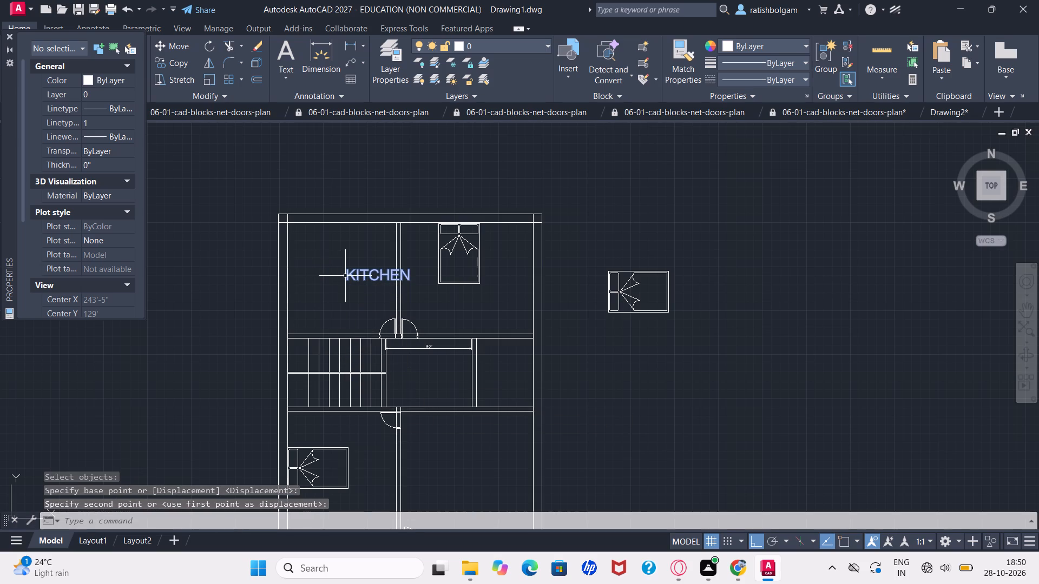
Move the KITCHEN text slightly left so it sits within the upper-left room, clear of the partition wall.
key(m)
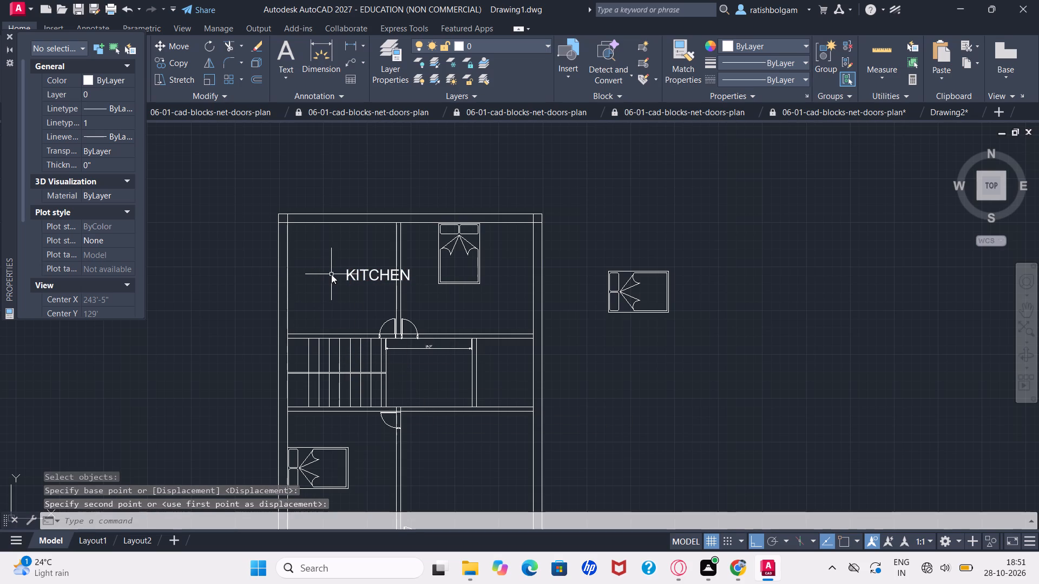
key(Return)
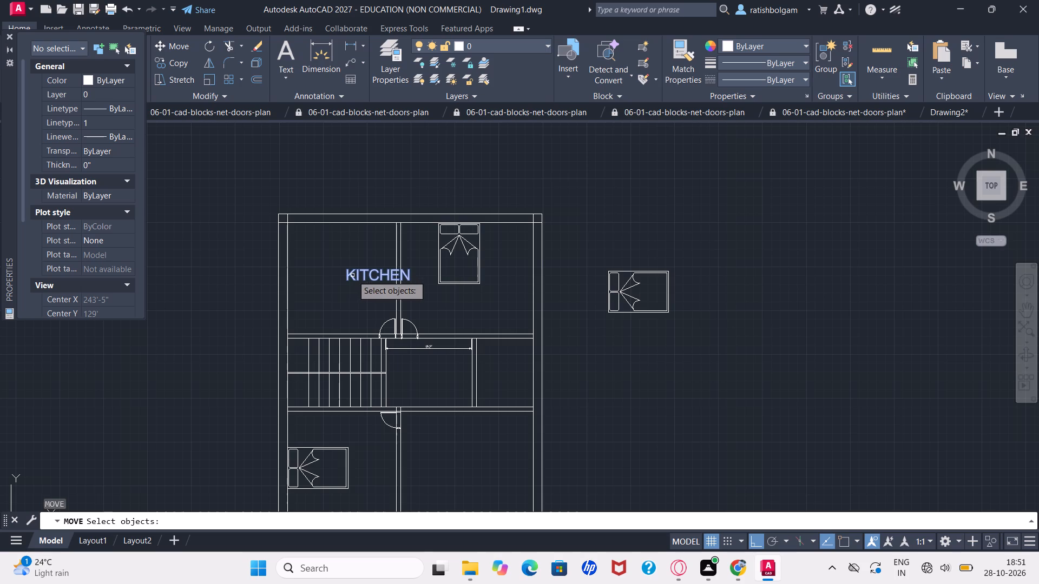
click(352, 275)
key(Return)
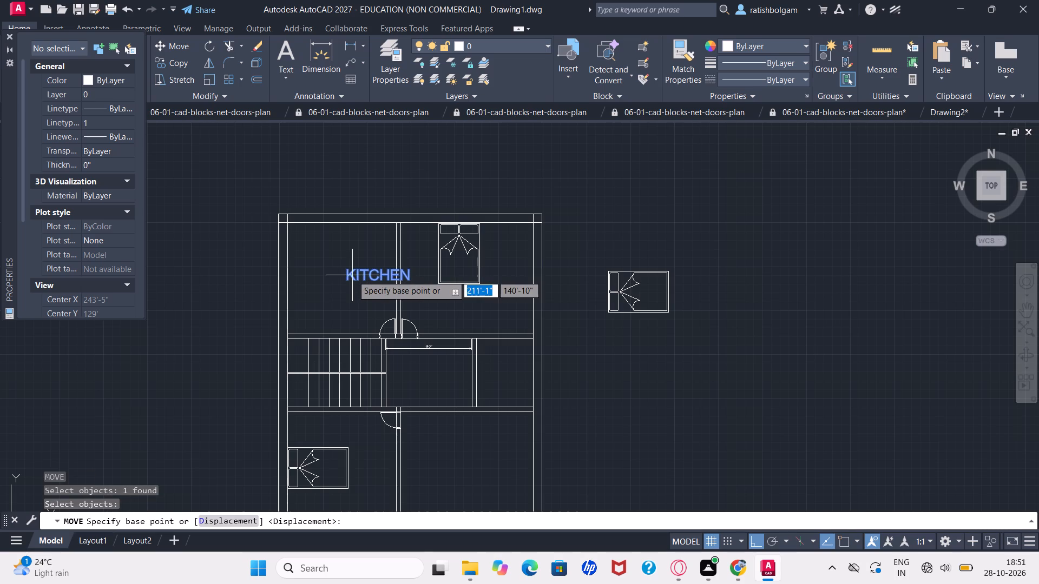
click(352, 275)
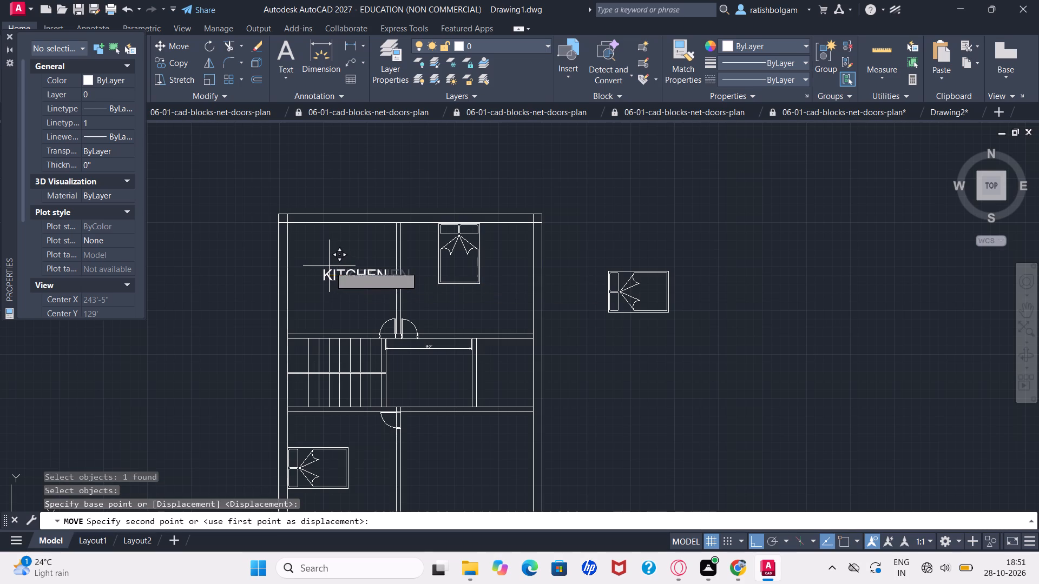
click(329, 266)
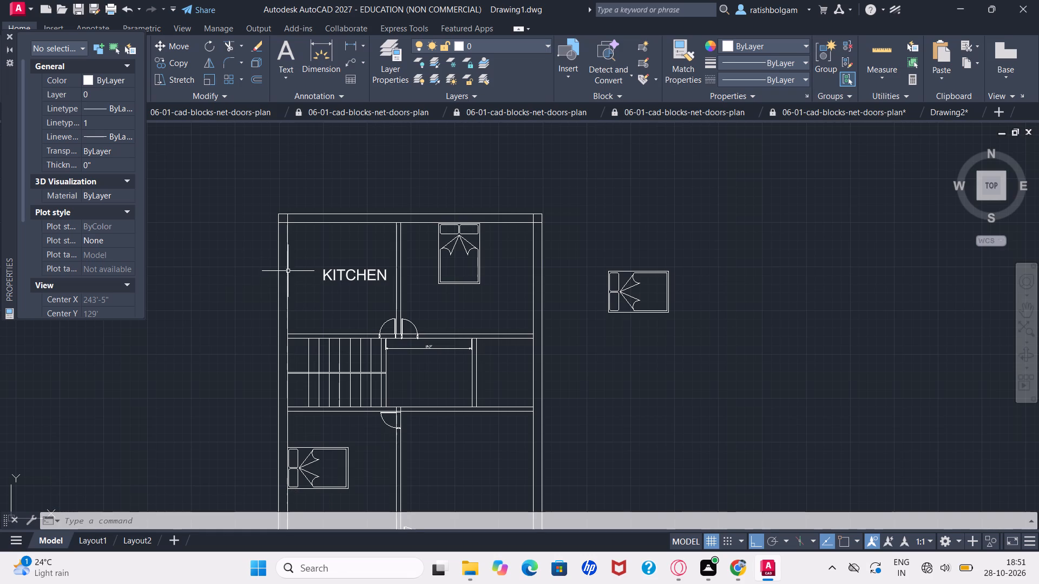
Look over the whole floor plan and examine the drawing's general, view and miscellaneous properties with nothing selected.
ctrl+scroll(290, 271, down, 2)
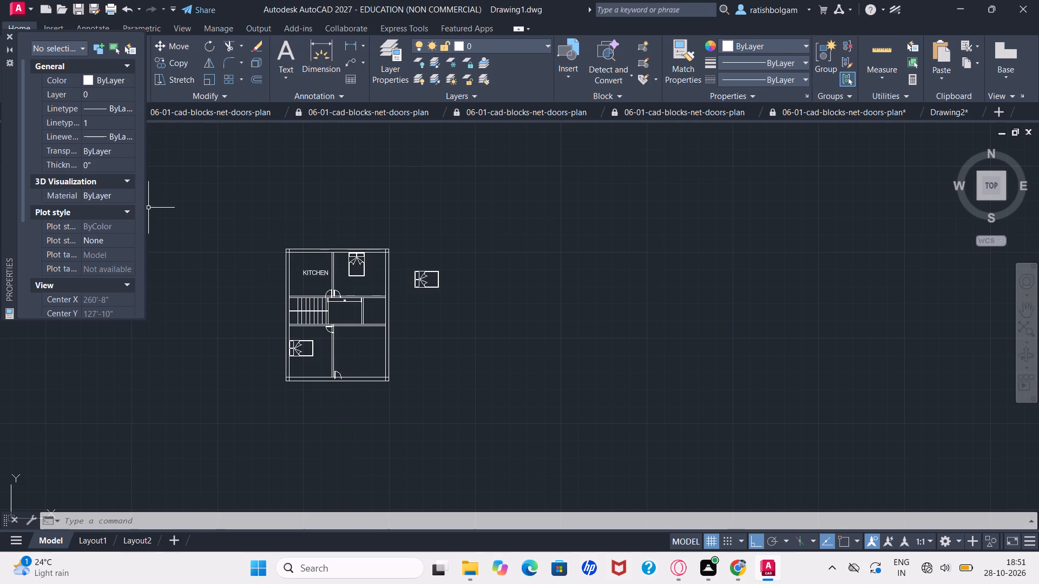
scroll(80, 257, down, 7)
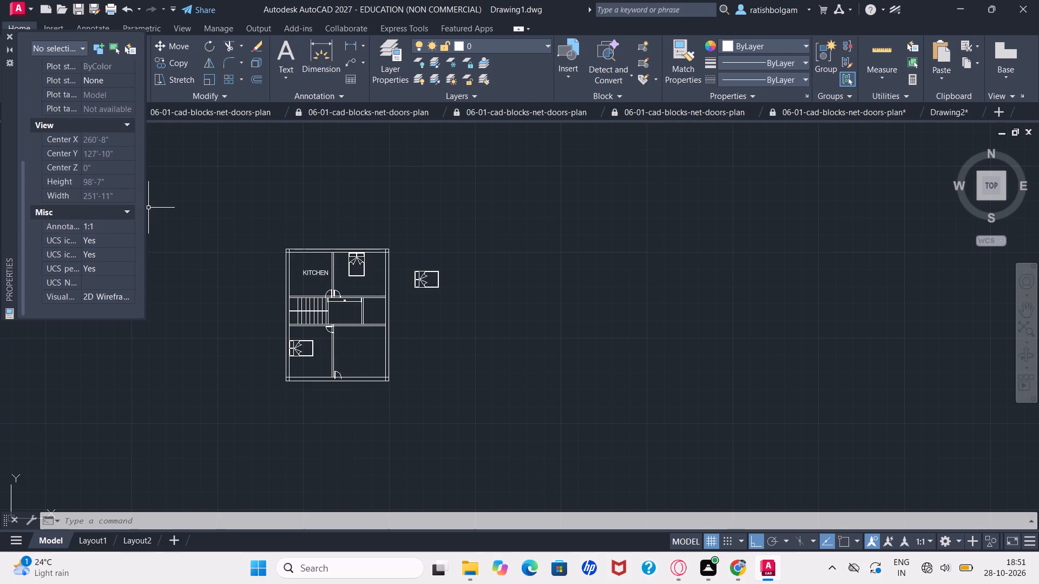
scroll(80, 257, down, 8)
scroll(80, 257, up, 3)
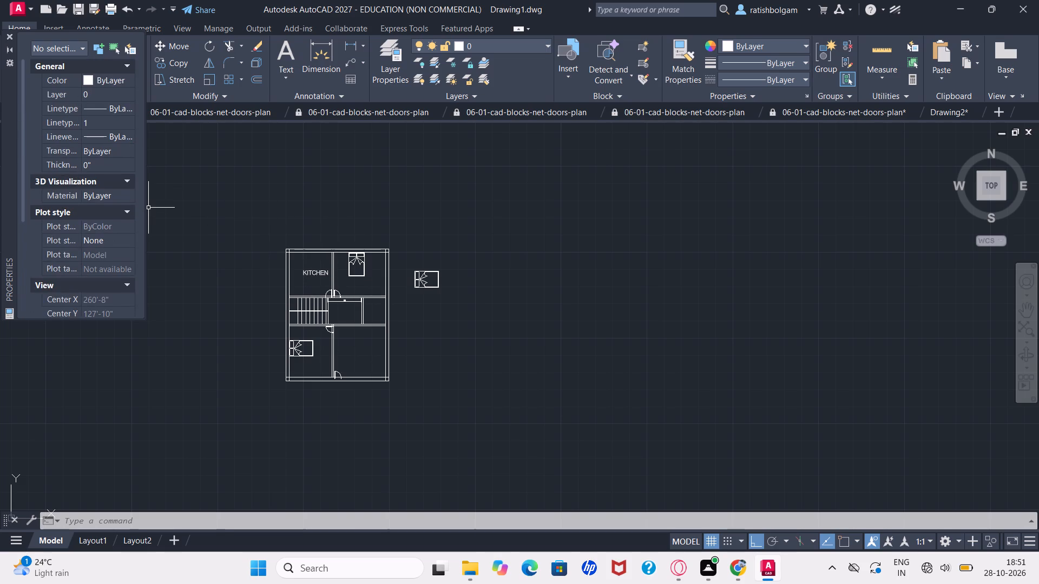
ctrl+scroll(67, 257, down, 1)
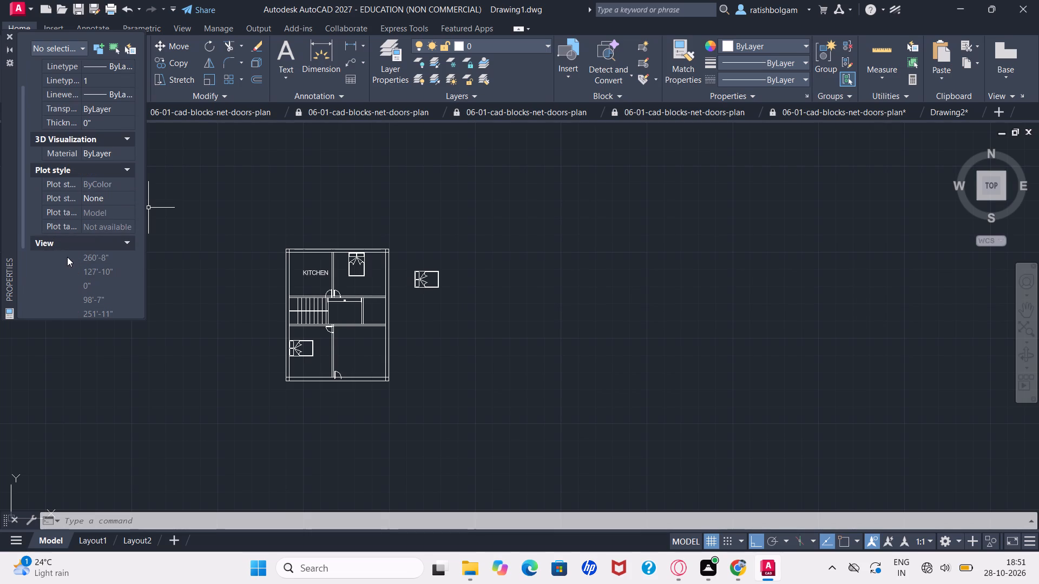
scroll(67, 257, down, 1)
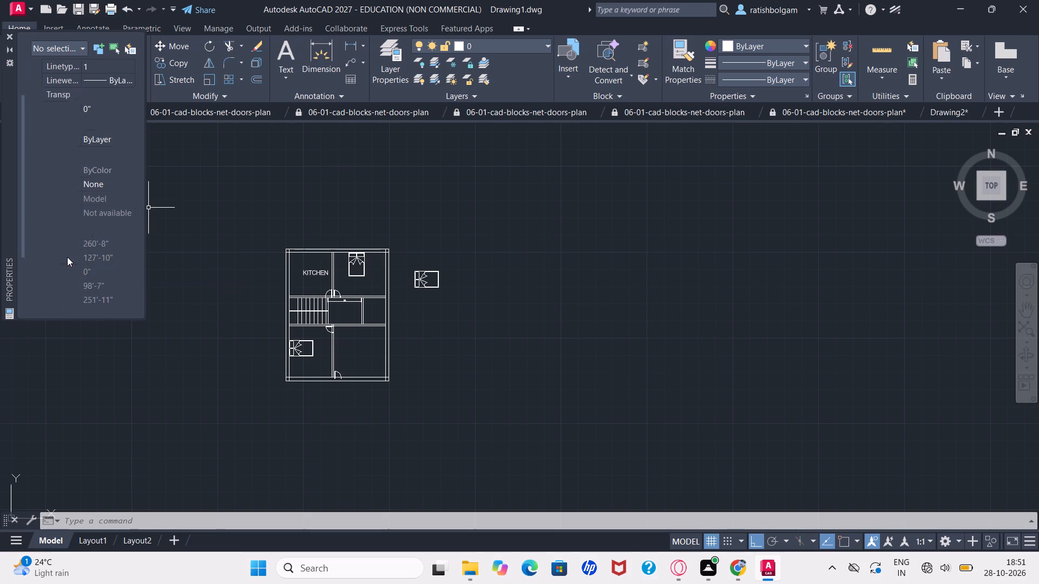
scroll(67, 257, down, 2)
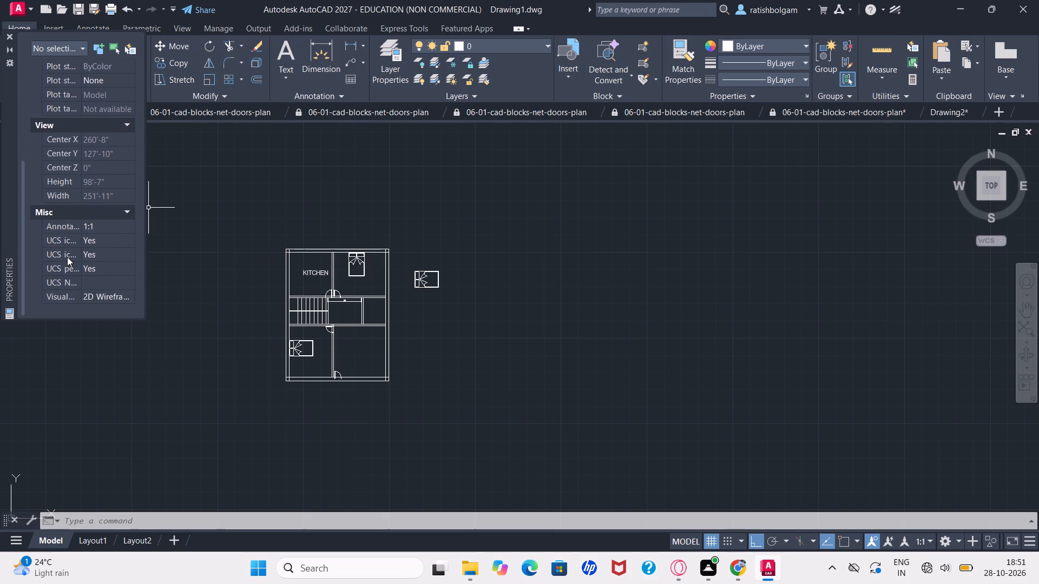
scroll(67, 257, down, 1)
scroll(67, 257, up, 2)
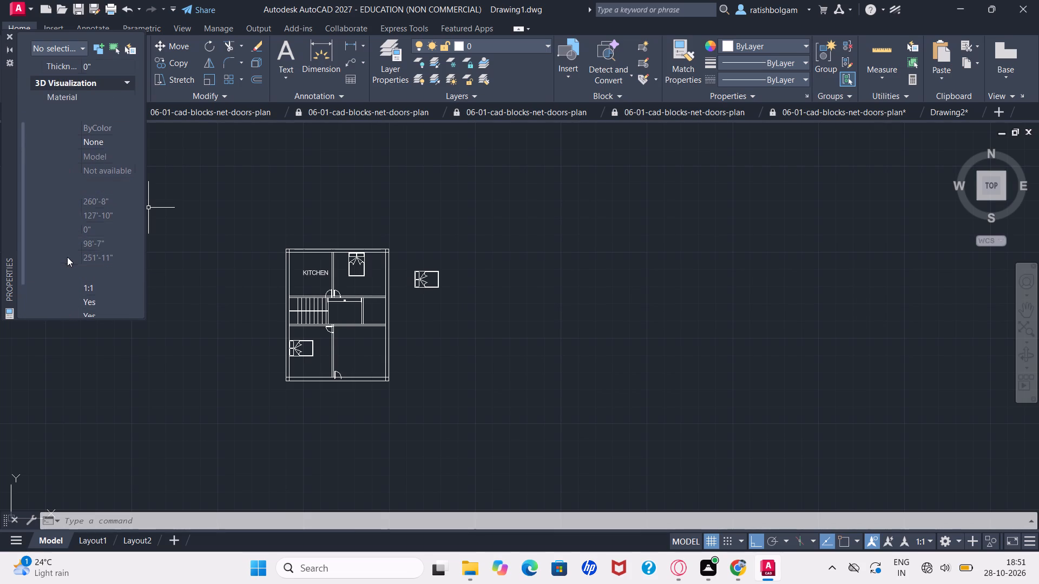
scroll(67, 257, up, 2)
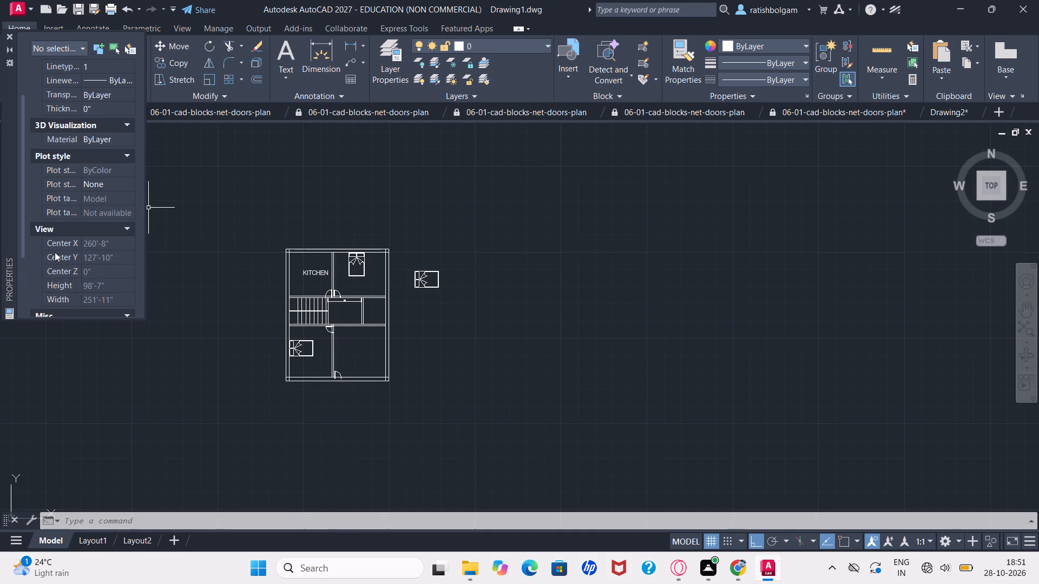
Review the drawing's general, 3D visualization, plot style, view and miscellaneous properties, and check the object selection list.
scroll(60, 193, up, 1)
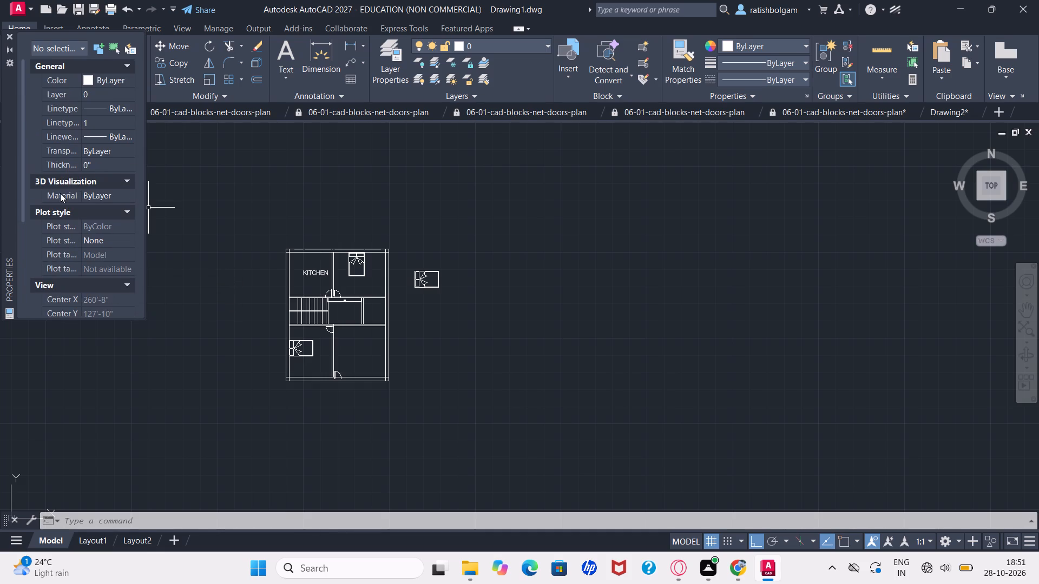
scroll(60, 193, up, 8)
scroll(57, 213, down, 1)
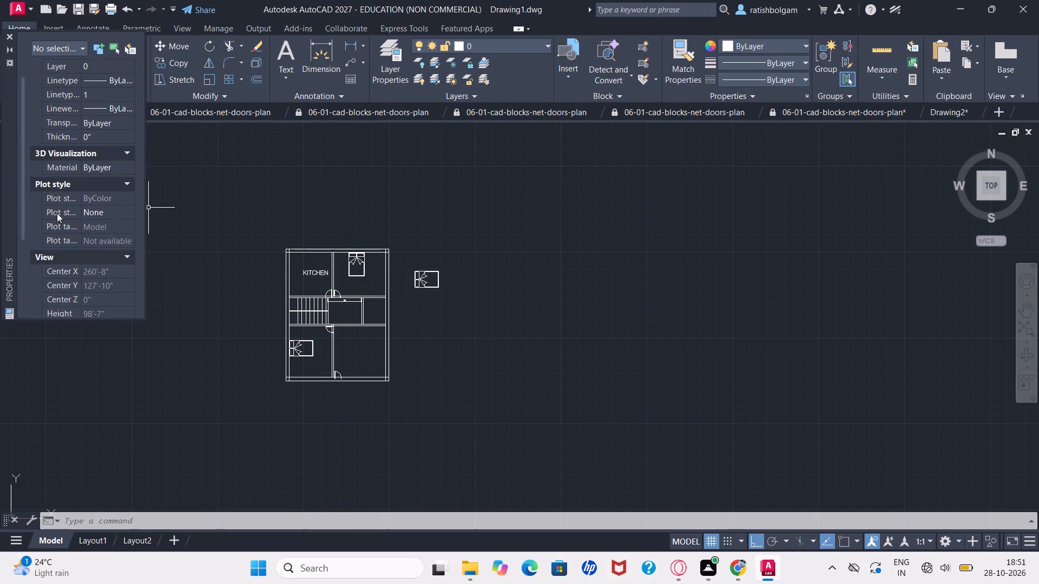
scroll(57, 213, down, 2)
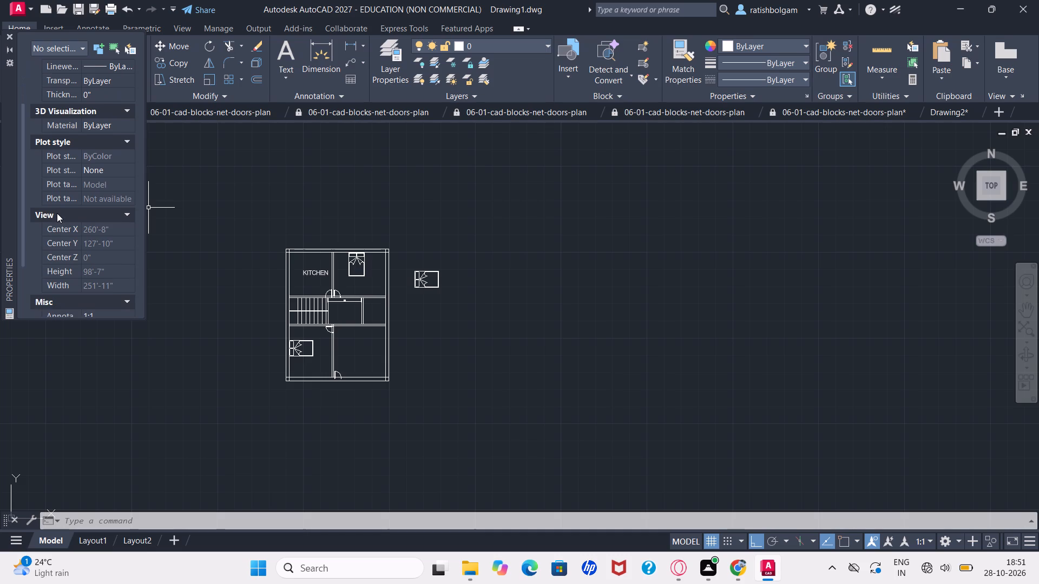
scroll(57, 213, down, 2)
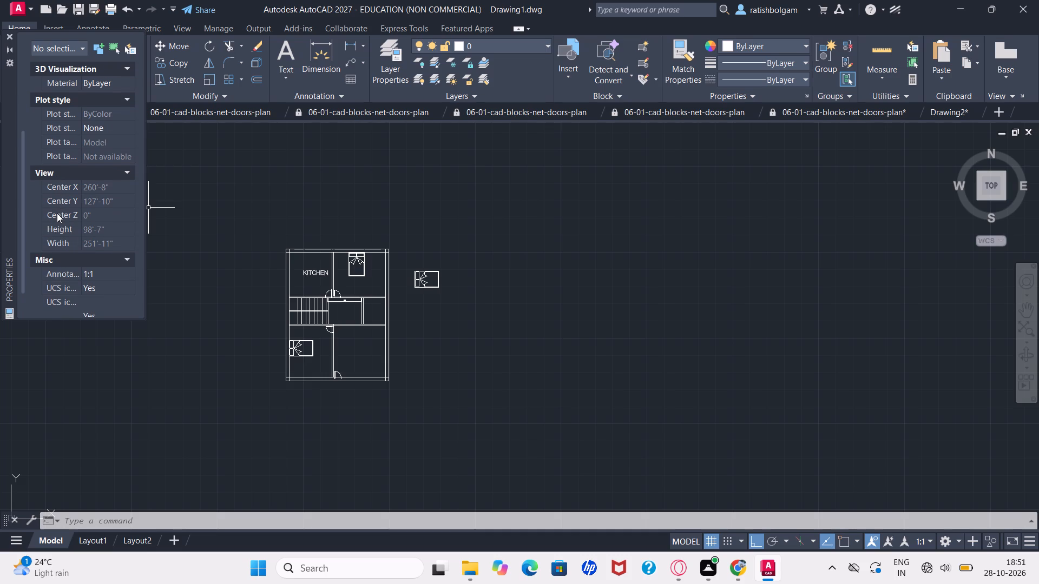
scroll(57, 213, down, 1)
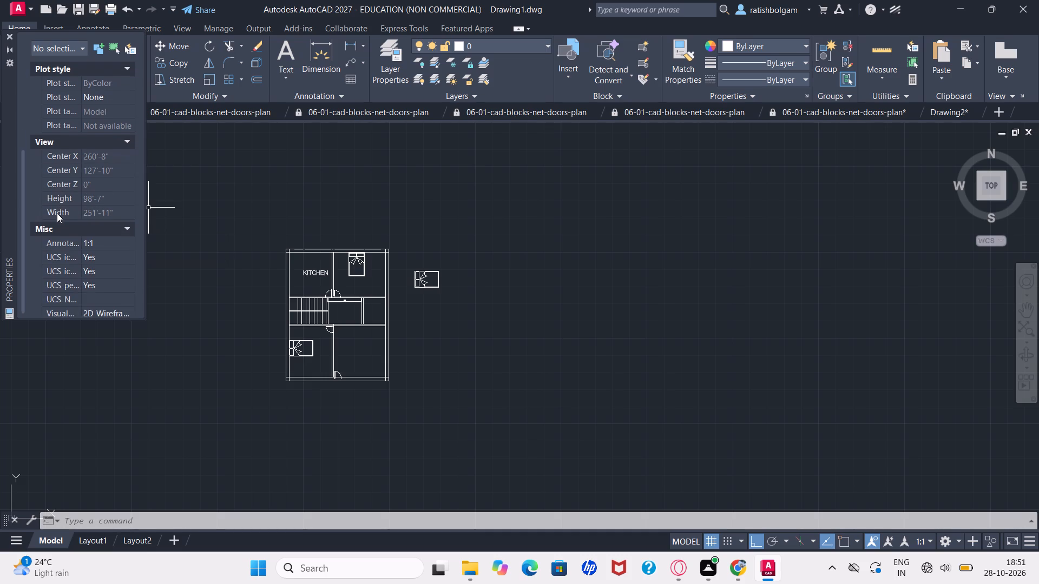
scroll(57, 213, down, 1)
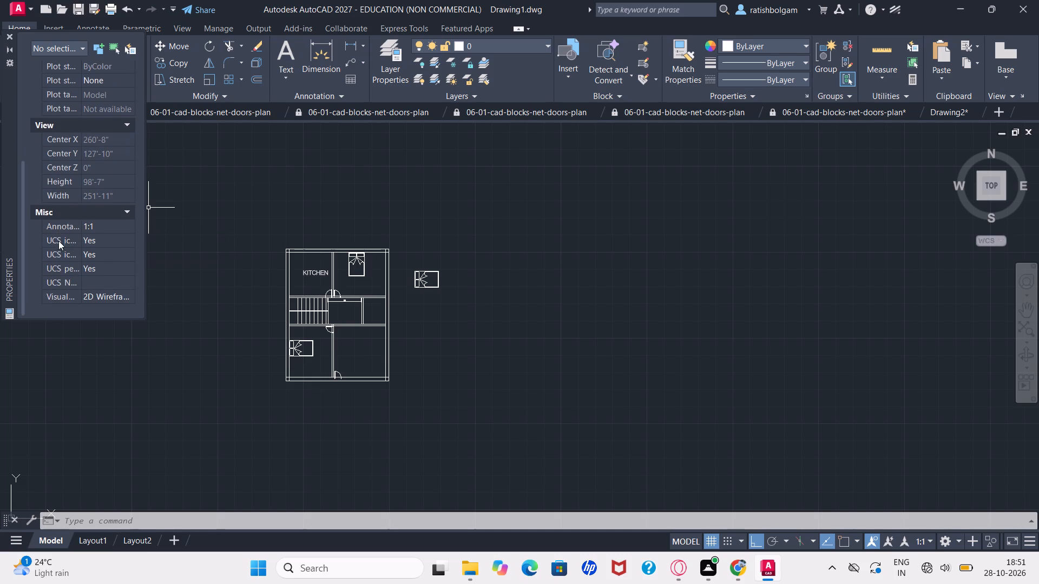
scroll(58, 254, down, 2)
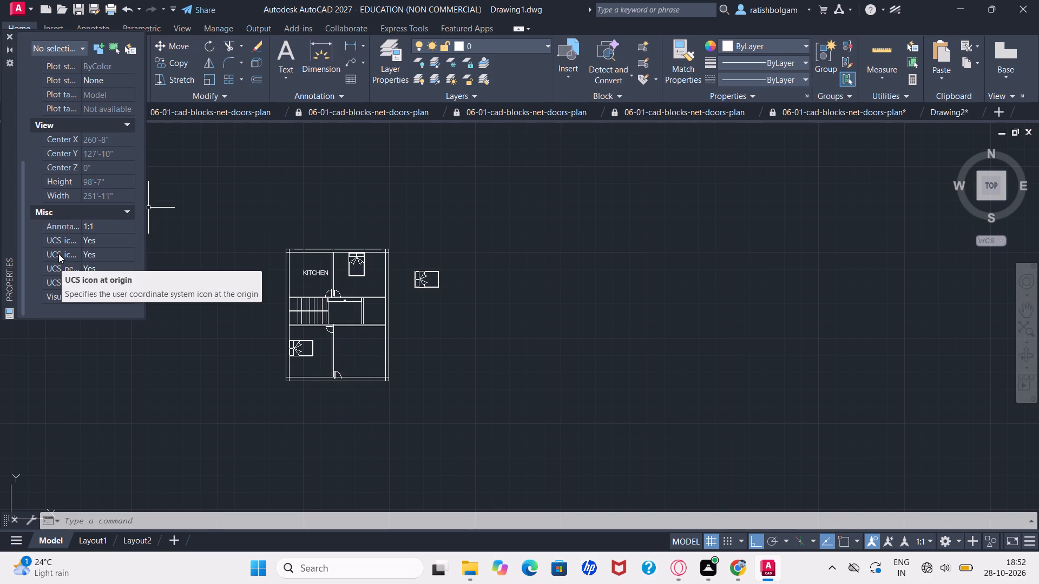
scroll(58, 254, up, 3)
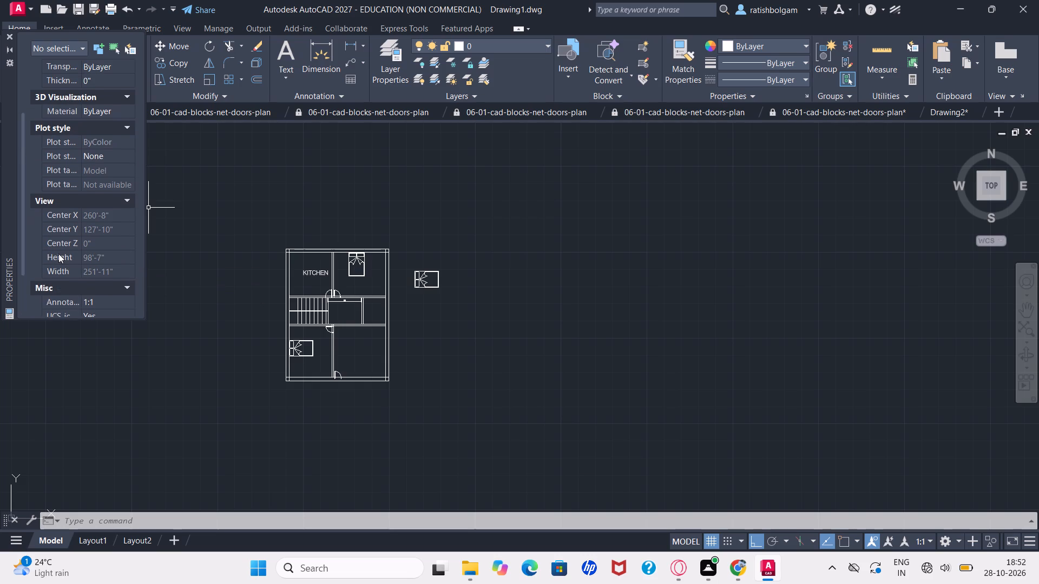
scroll(58, 254, up, 1)
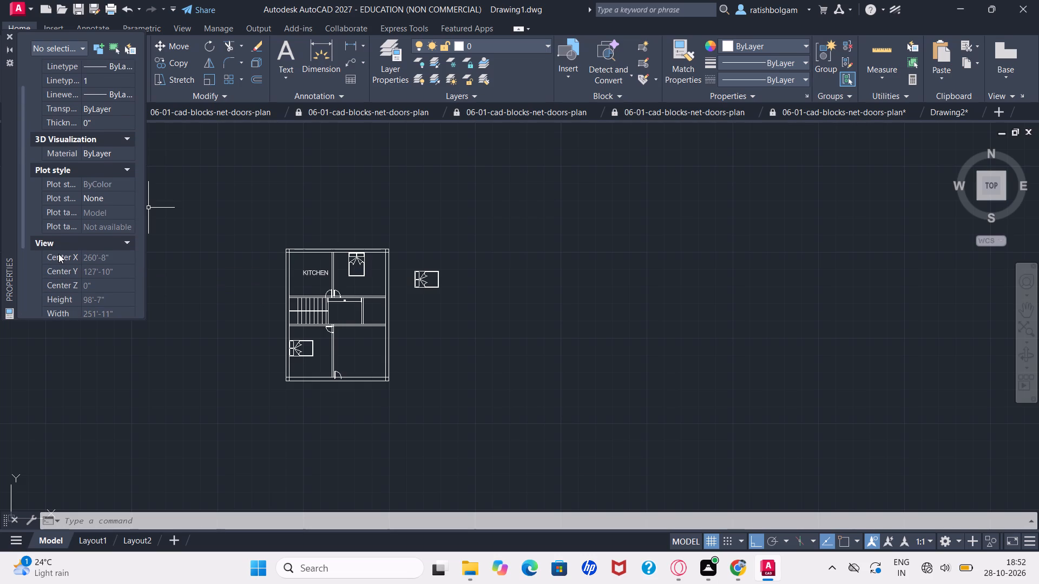
scroll(58, 254, up, 1)
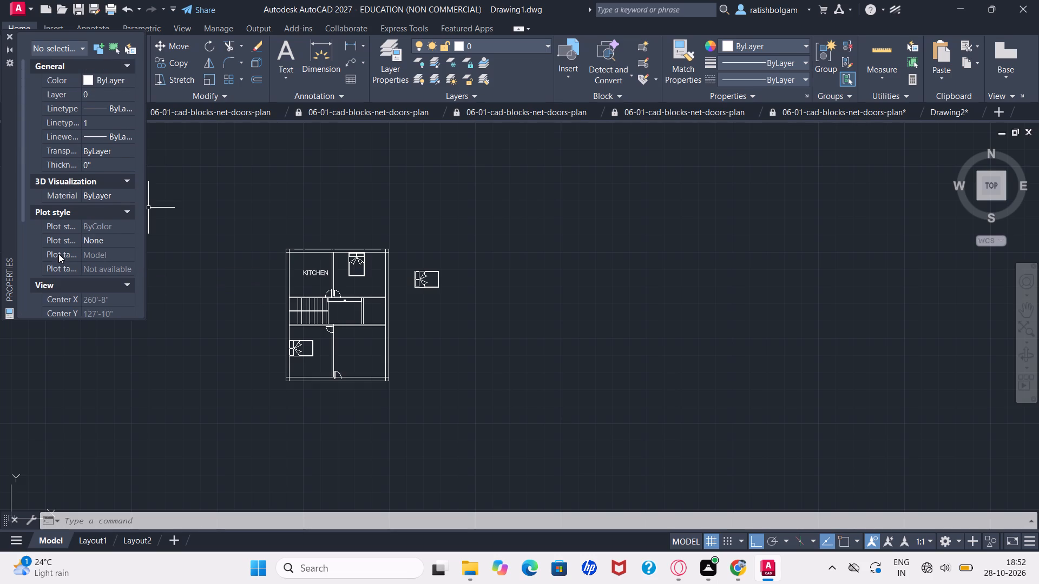
scroll(58, 254, up, 1)
click(55, 47)
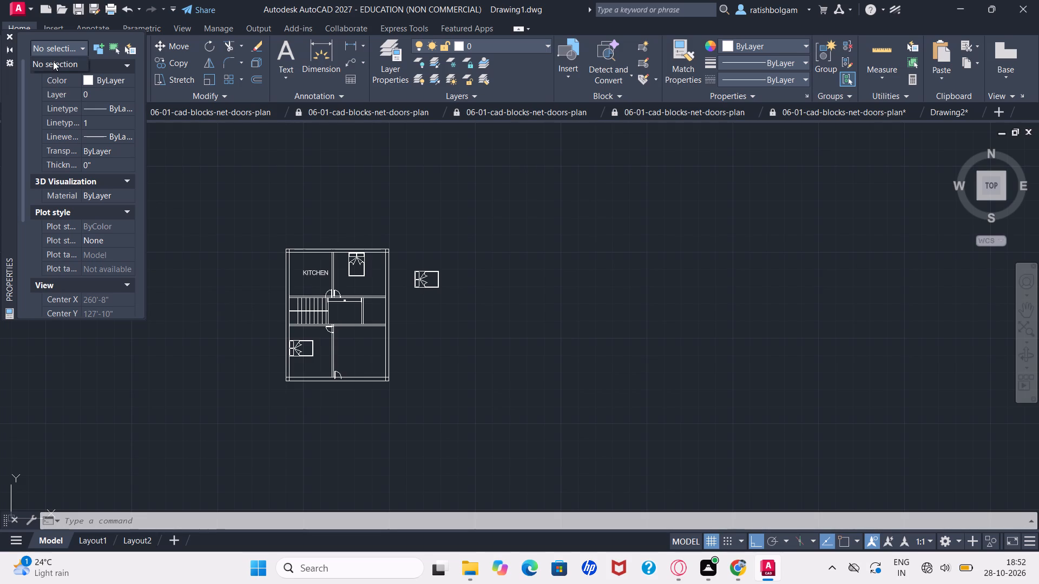
key(t)
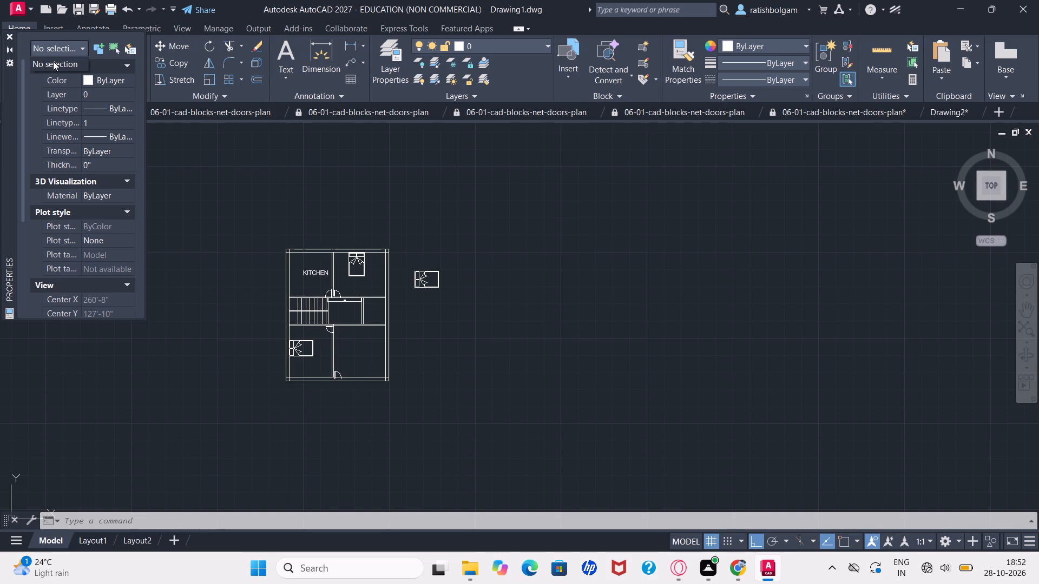
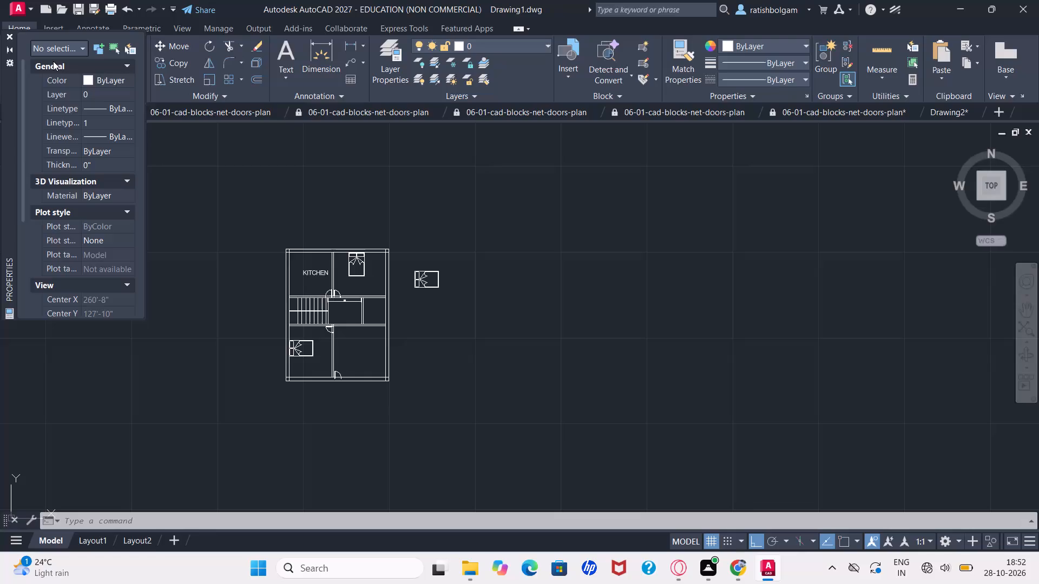
Check the object selection list and the drawing's plot style, view and miscellaneous properties, and close the properties display.
key(t)
click(83, 48)
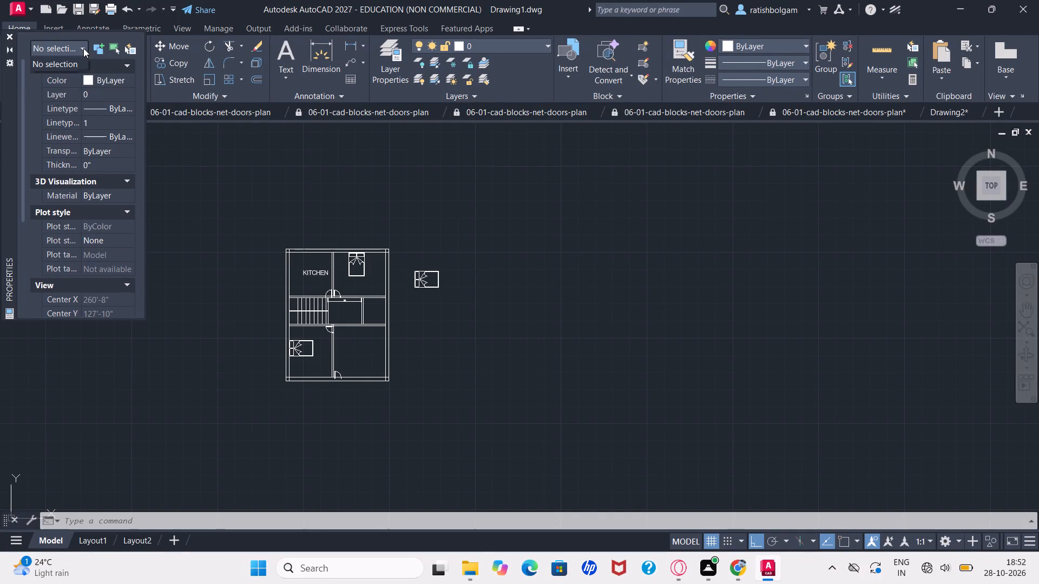
click(59, 63)
scroll(57, 105, down, 1)
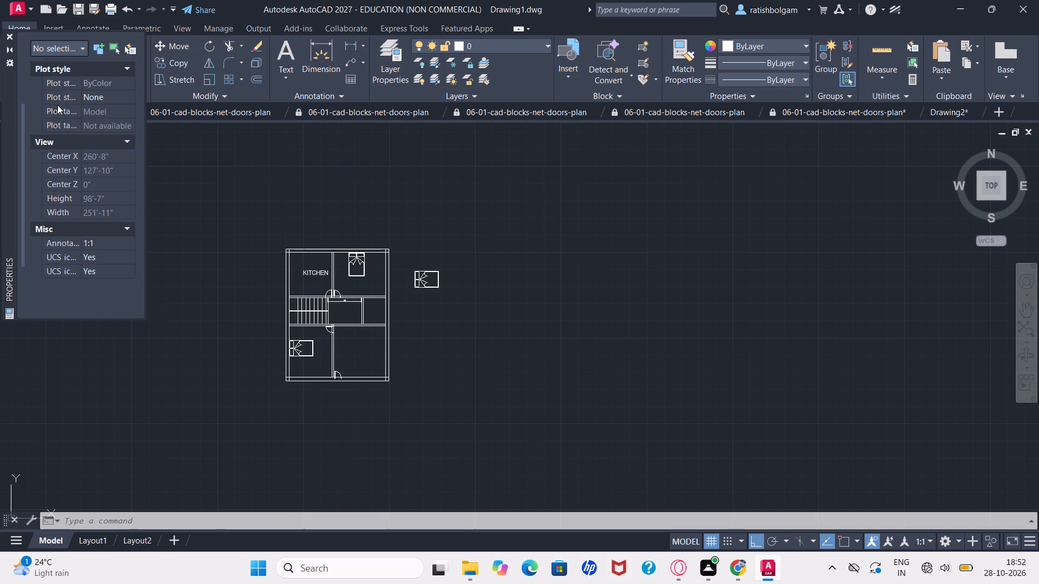
scroll(57, 105, down, 3)
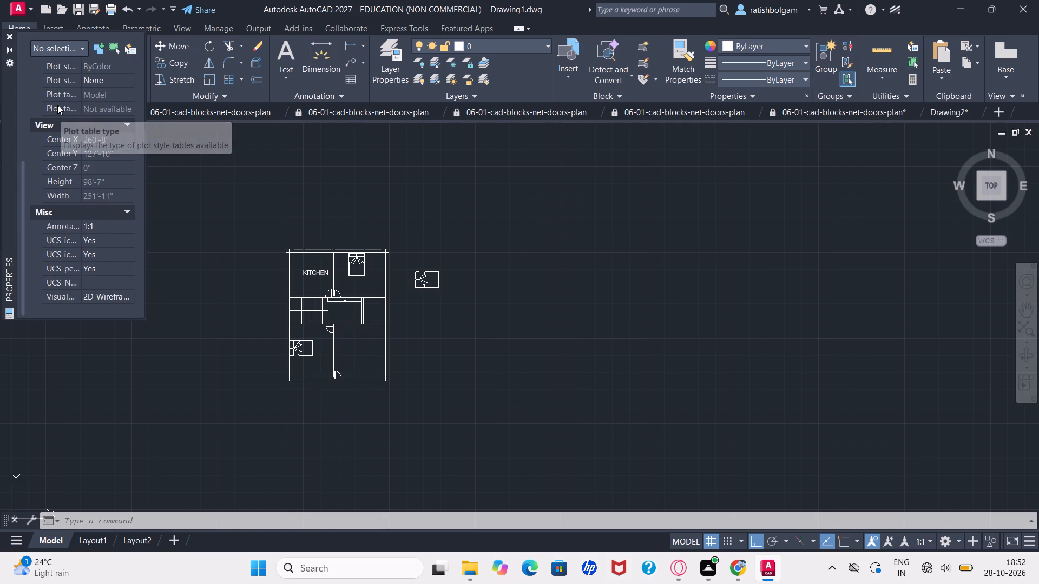
scroll(57, 105, down, 1)
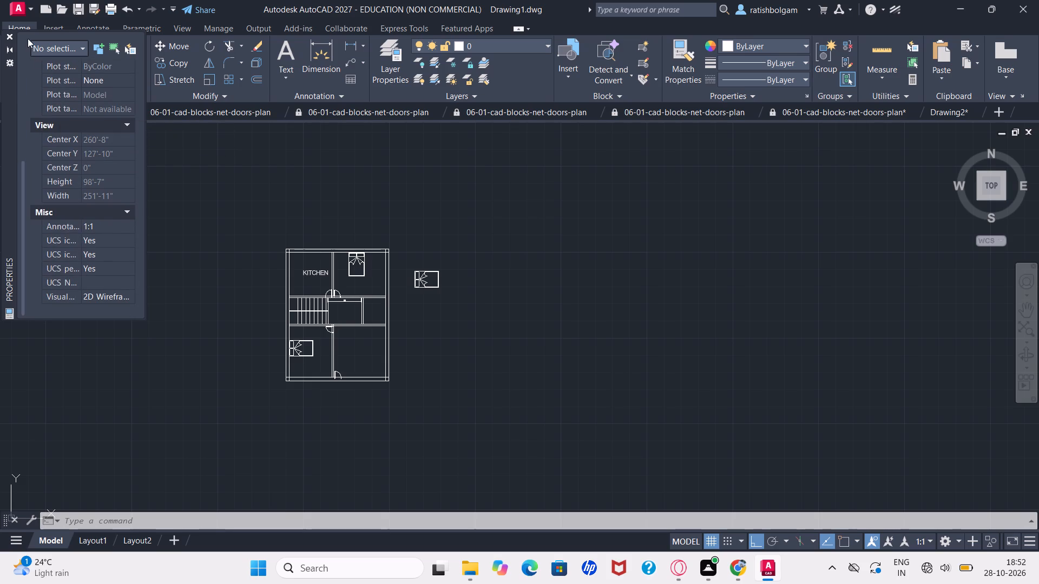
click(3, 32)
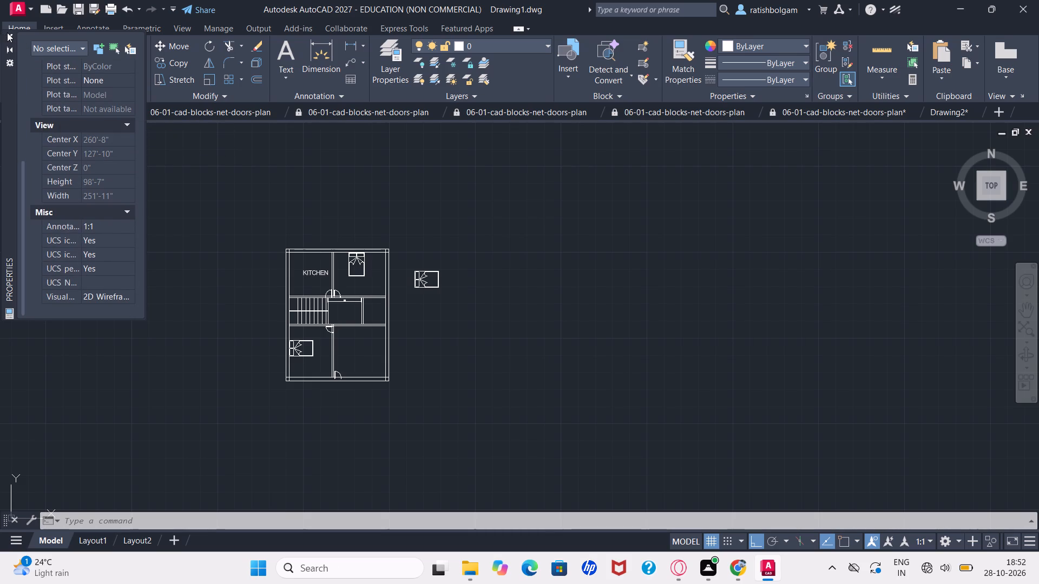
click(7, 32)
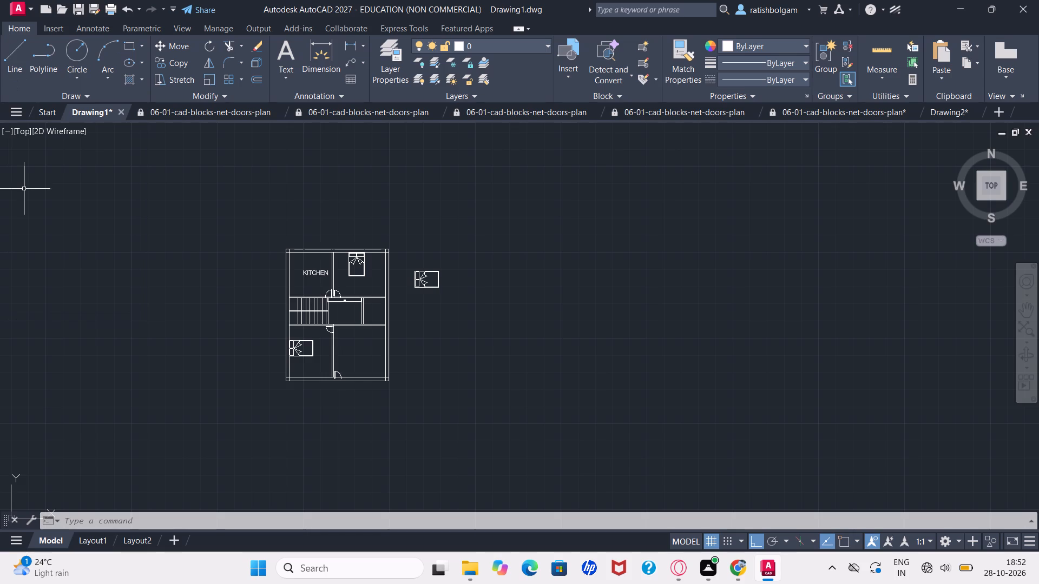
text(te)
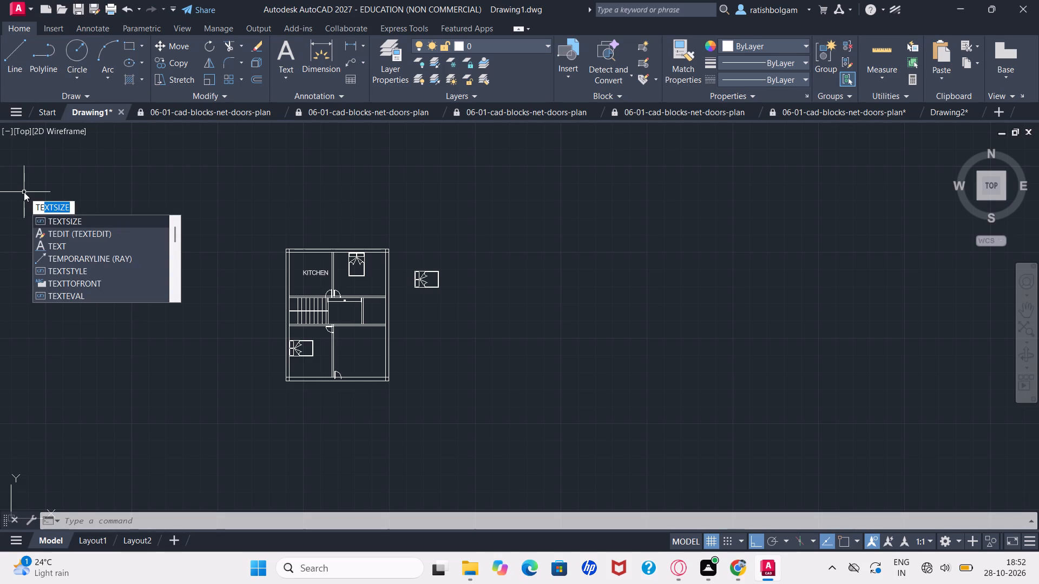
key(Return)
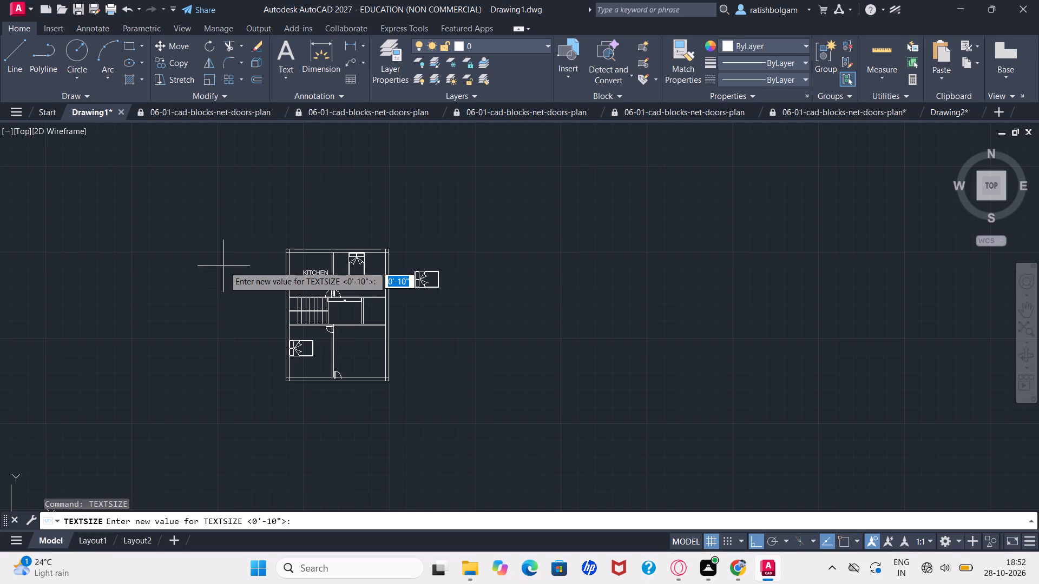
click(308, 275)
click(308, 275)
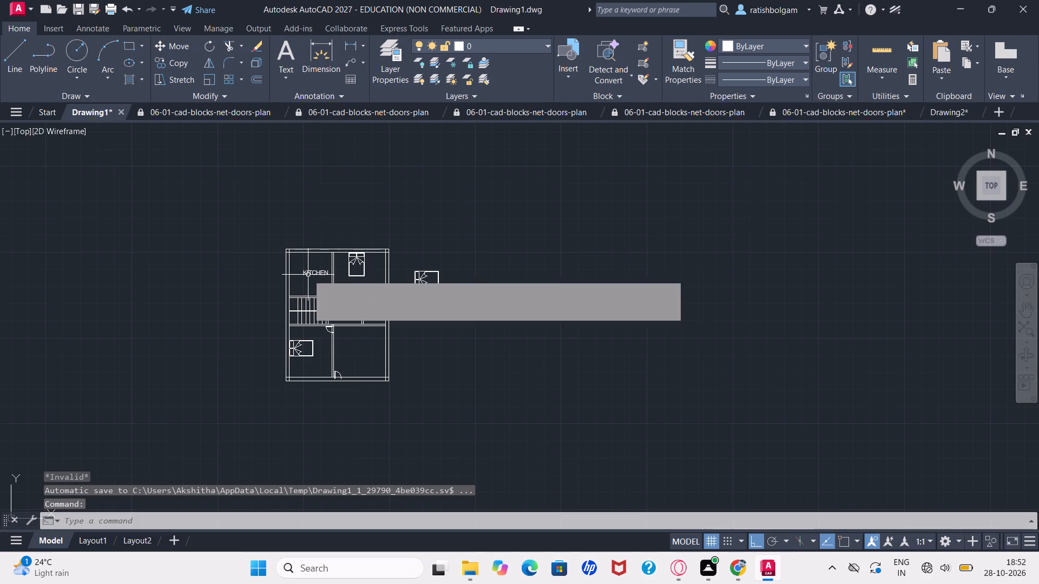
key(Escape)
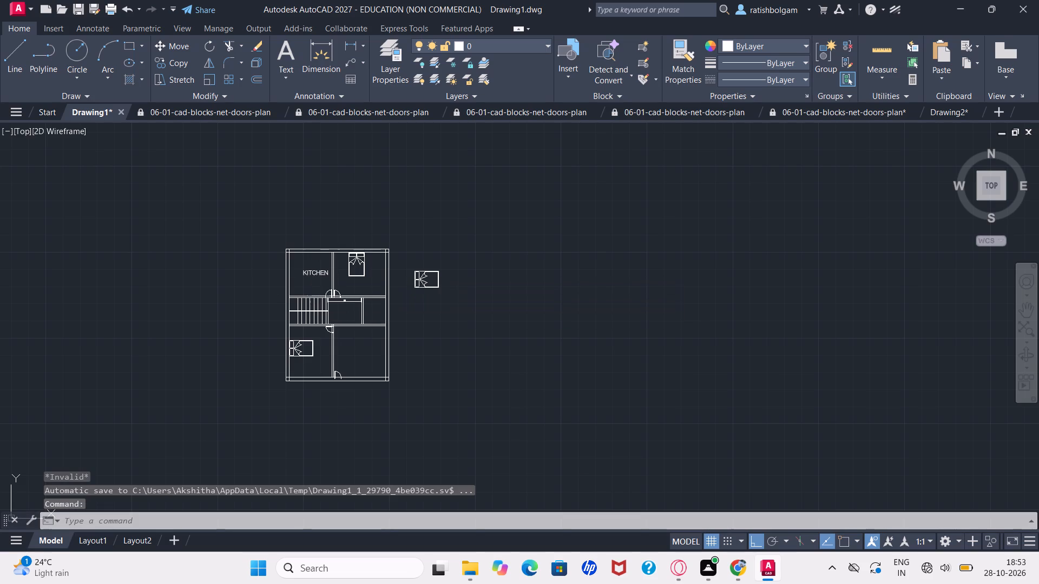
Set the default text size (TEXTSIZE) to 10'.
text(te)
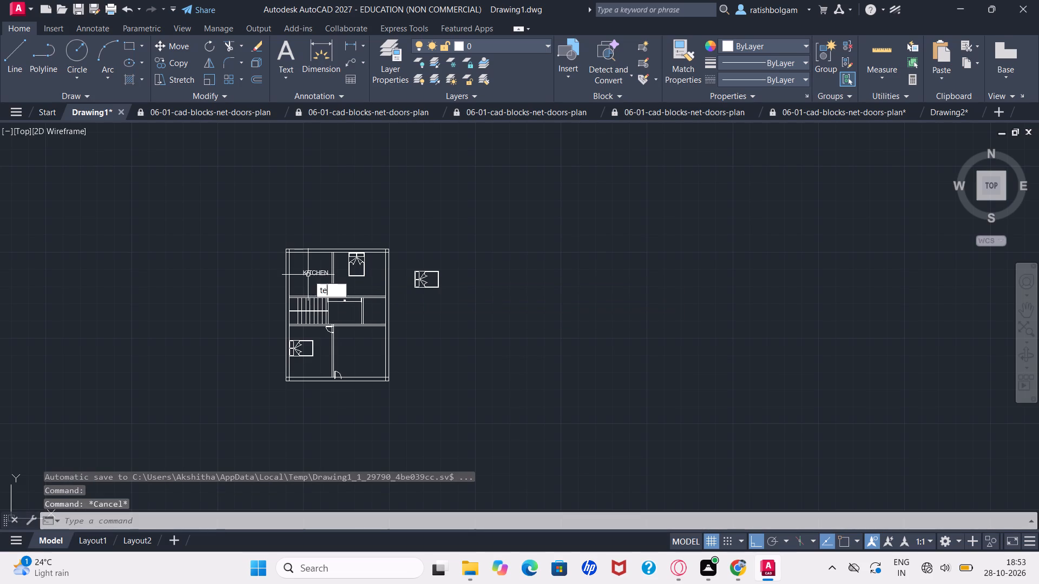
key(Return)
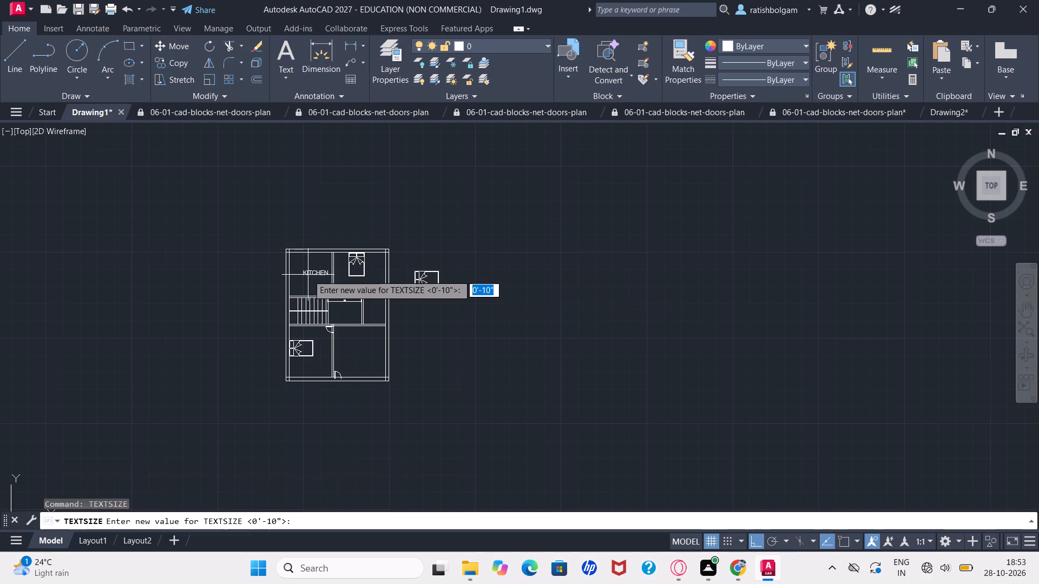
text(10)
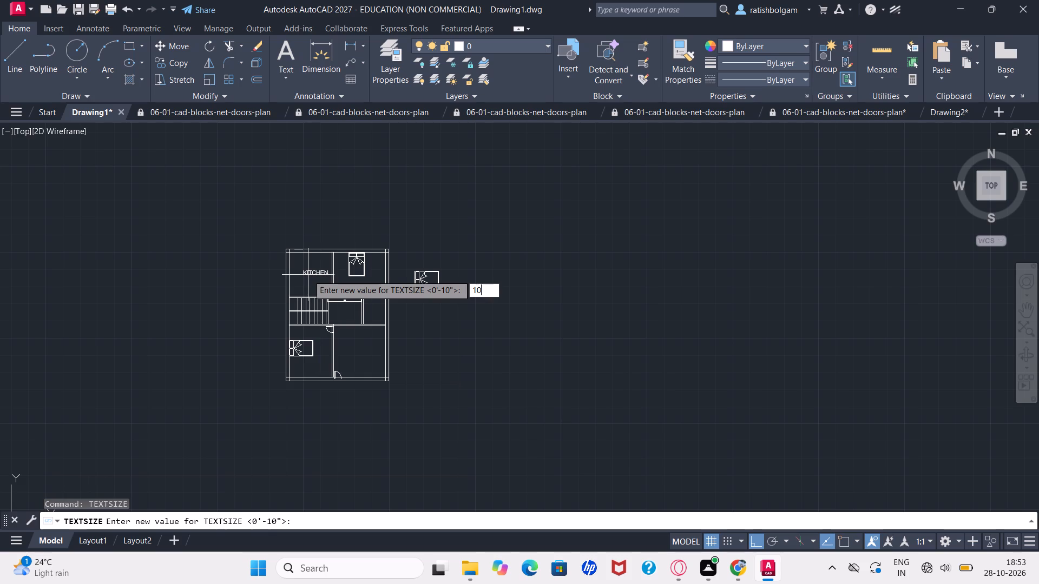
key(apostrophe)
key(Return)
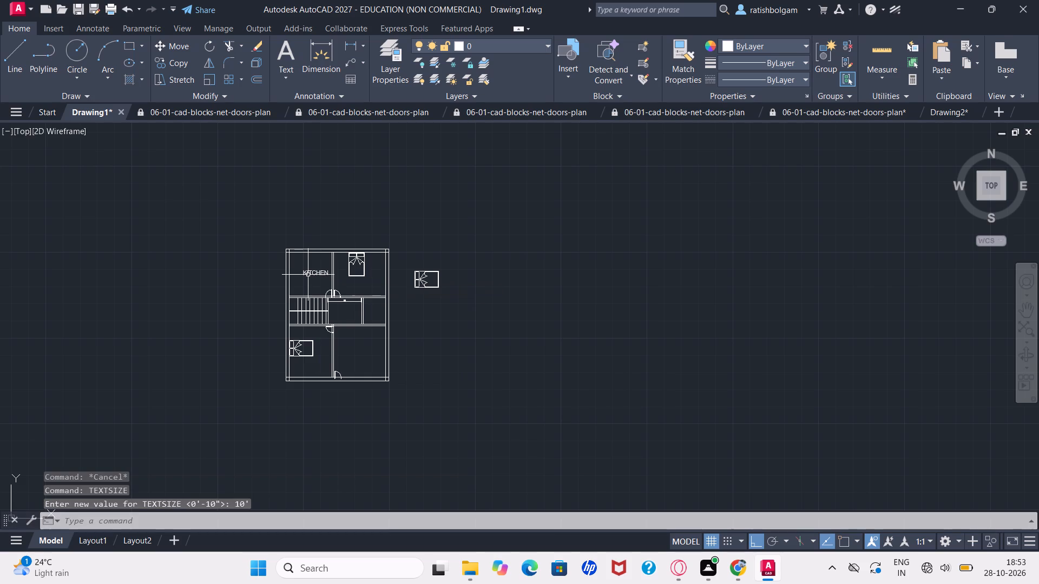
Show the KITCHEN text's properties and move the text out of its room into the empty area left of the plan.
click(307, 271)
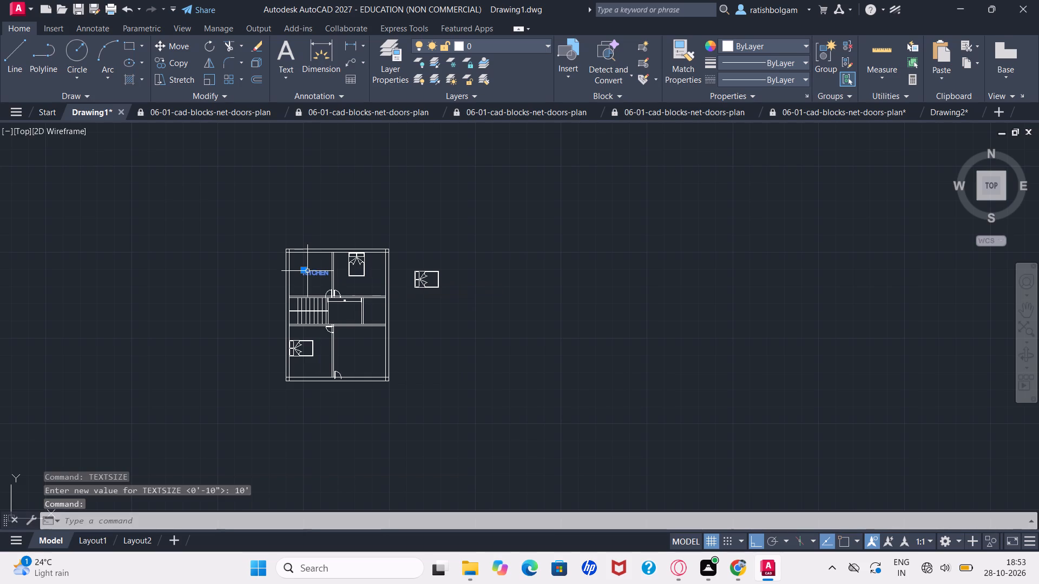
key(ctrl+1)
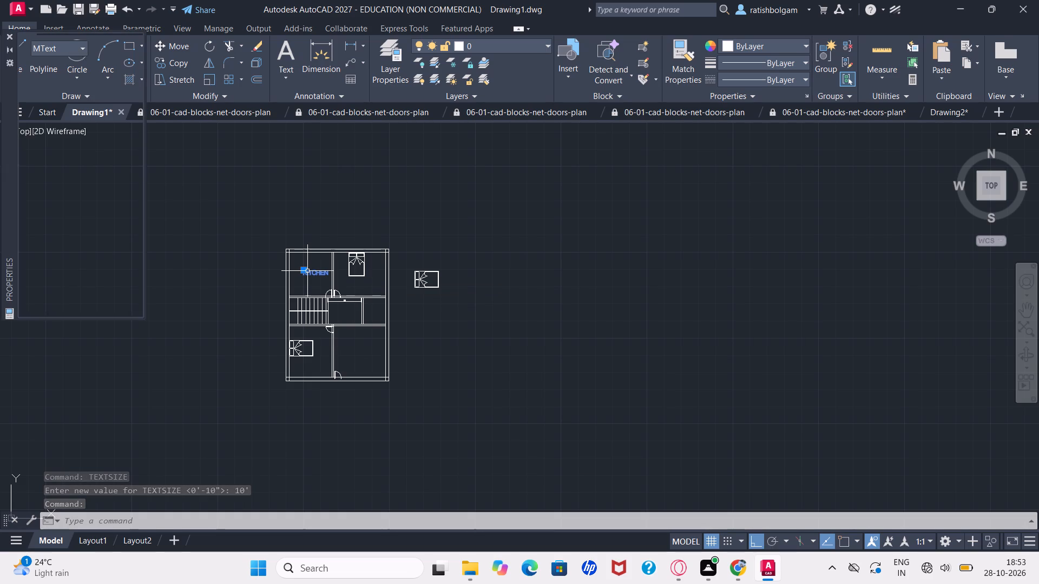
drag(307, 271, 208, 254)
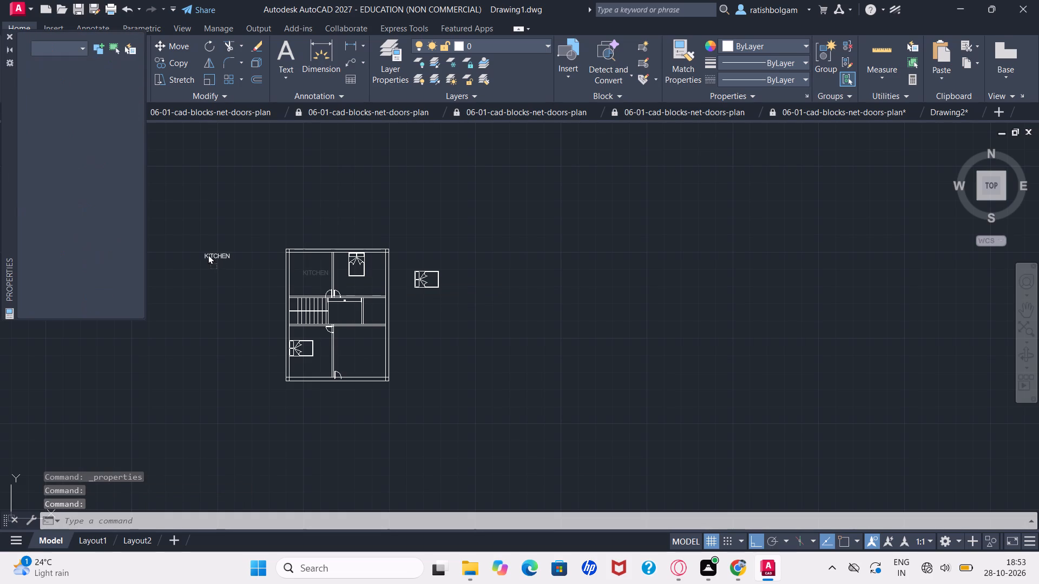
drag(208, 254, 208, 254)
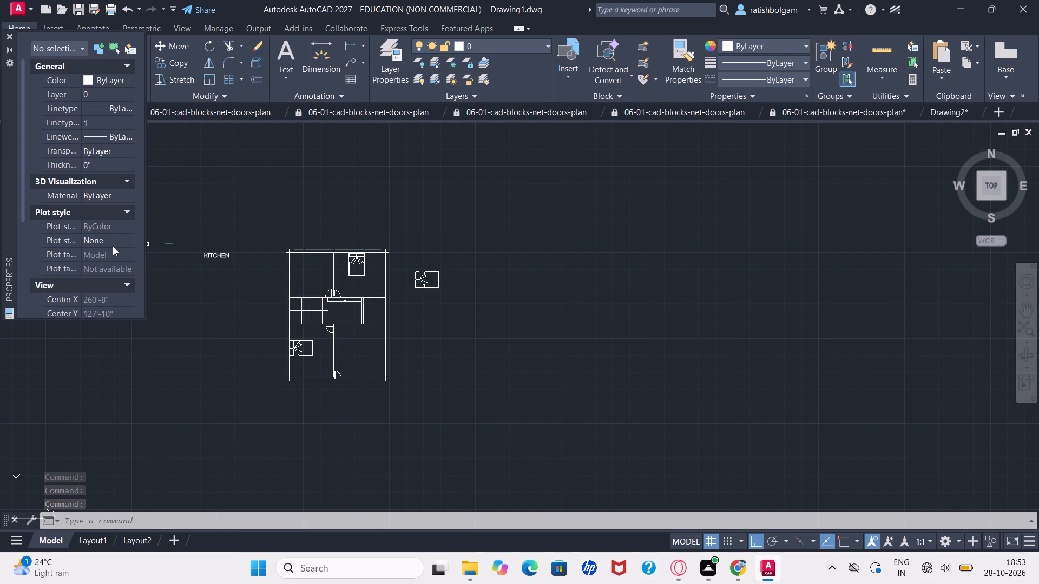
Examine the drawing's plot style, view and miscellaneous properties with nothing selected, and collapse the miscellaneous group.
scroll(113, 246, down, 1)
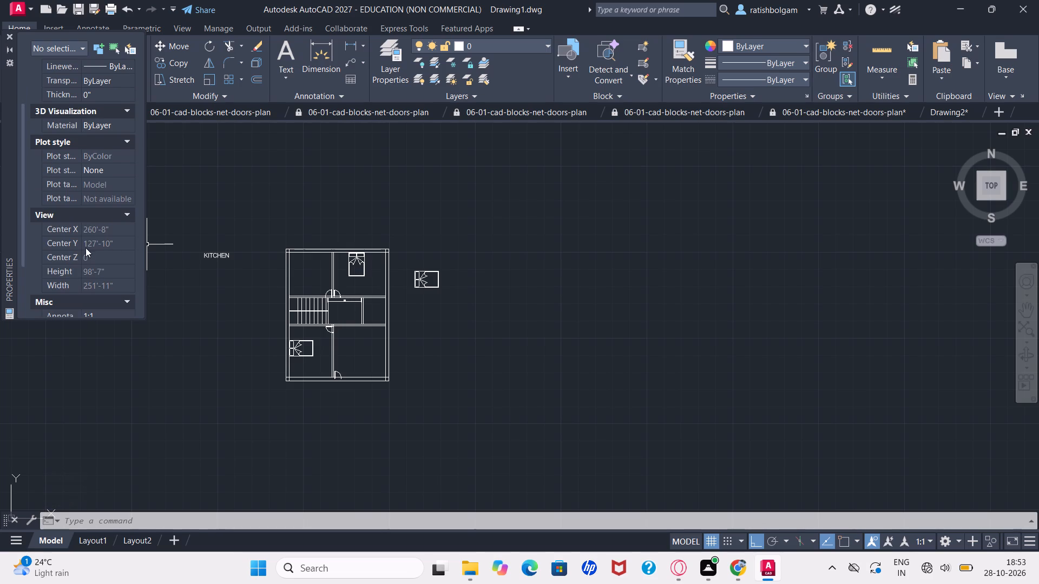
scroll(82, 249, down, 2)
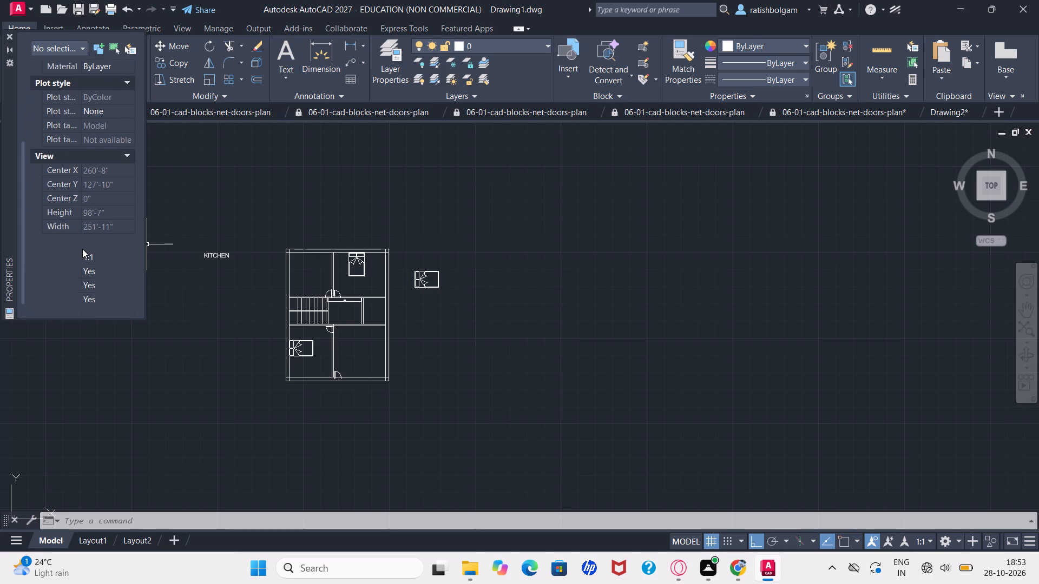
scroll(82, 249, down, 3)
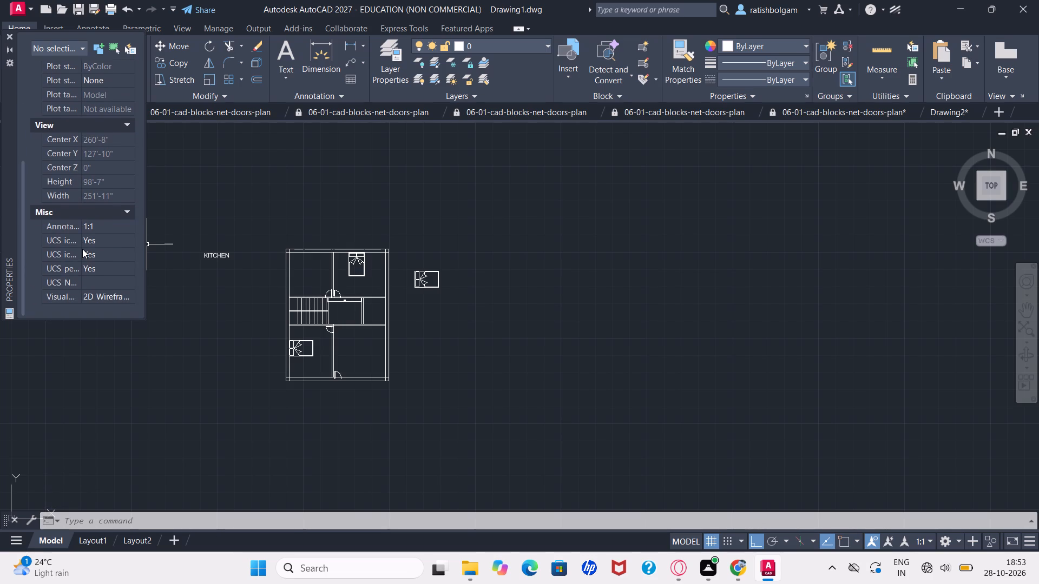
scroll(82, 249, down, 1)
scroll(82, 249, up, 1)
scroll(82, 249, down, 1)
click(126, 213)
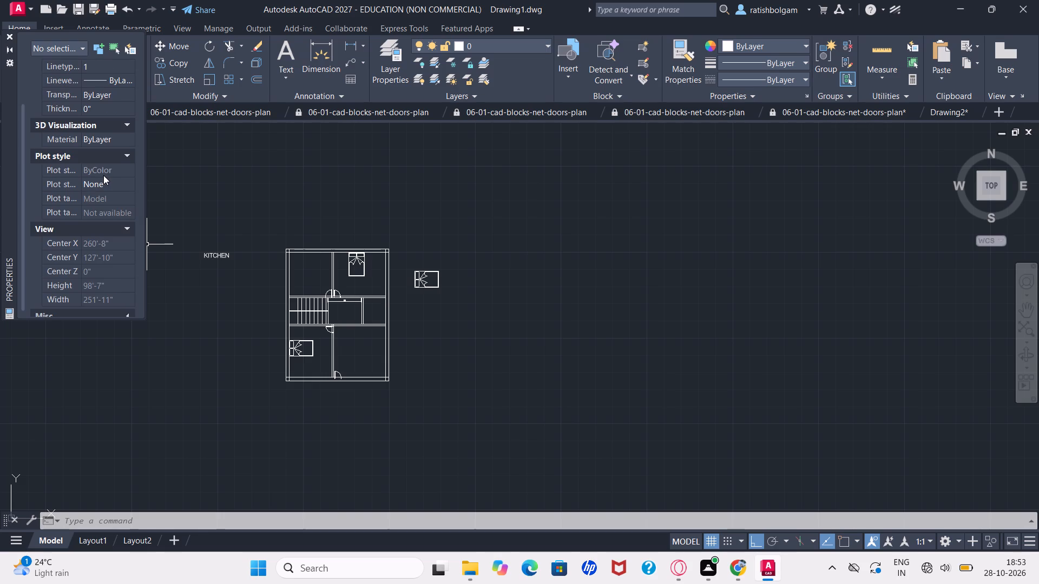
Review the drawing's general, 3D visualization, plot style and view properties for a text size setting.
scroll(103, 175, up, 2)
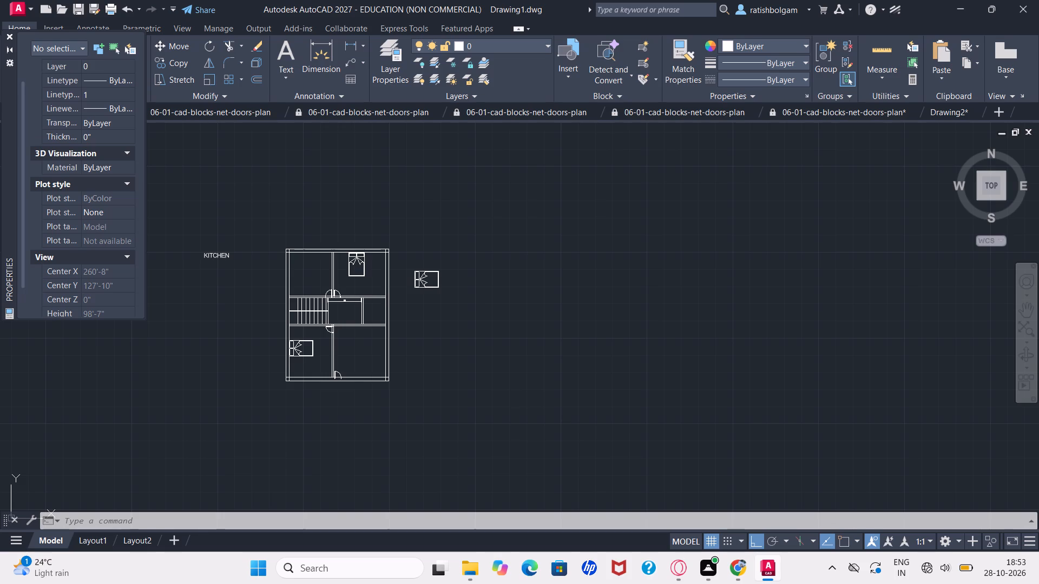
scroll(103, 175, up, 3)
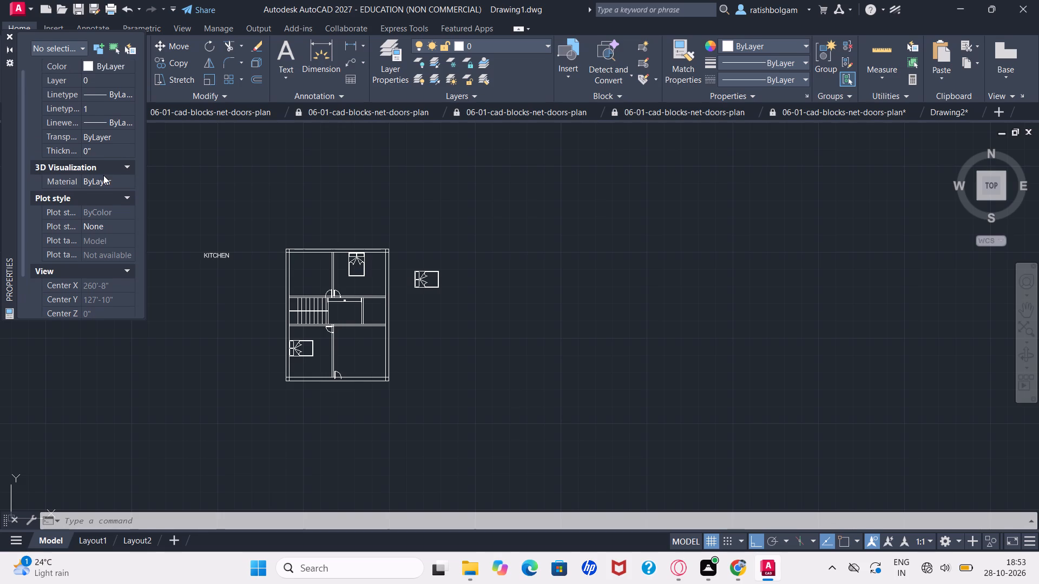
scroll(103, 175, up, 1)
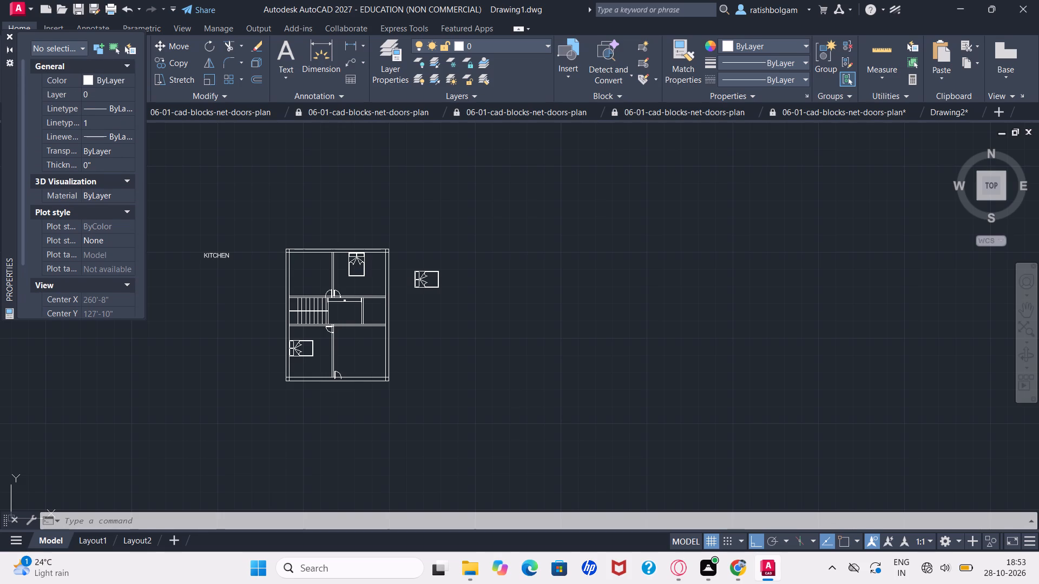
scroll(103, 175, up, 9)
scroll(80, 227, down, 1)
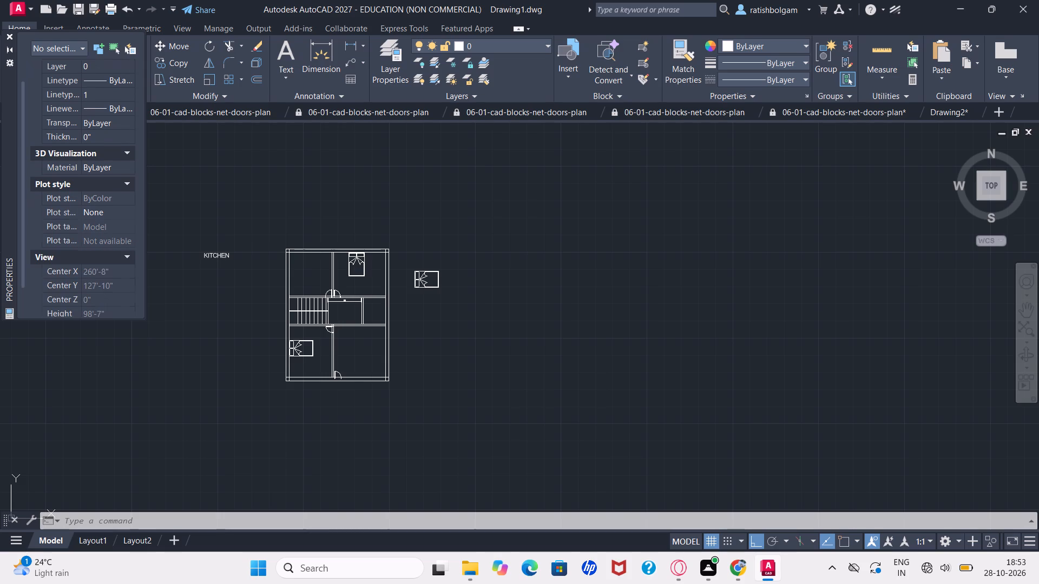
scroll(80, 227, down, 1)
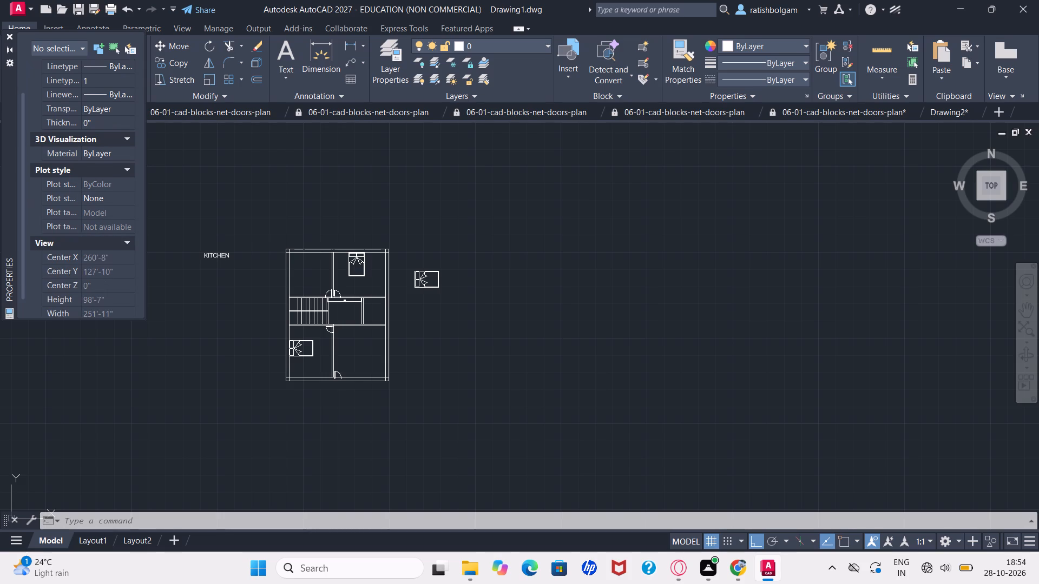
scroll(80, 227, down, 4)
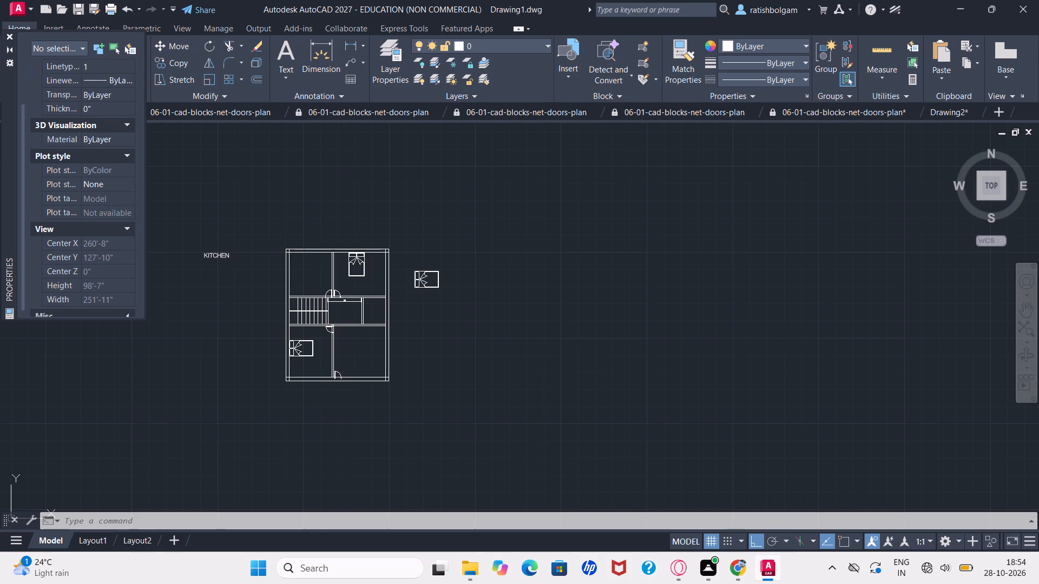
Look through the drawing's general, 3D visualization, plot style and view properties with nothing selected for a text size setting.
scroll(80, 227, down, 3)
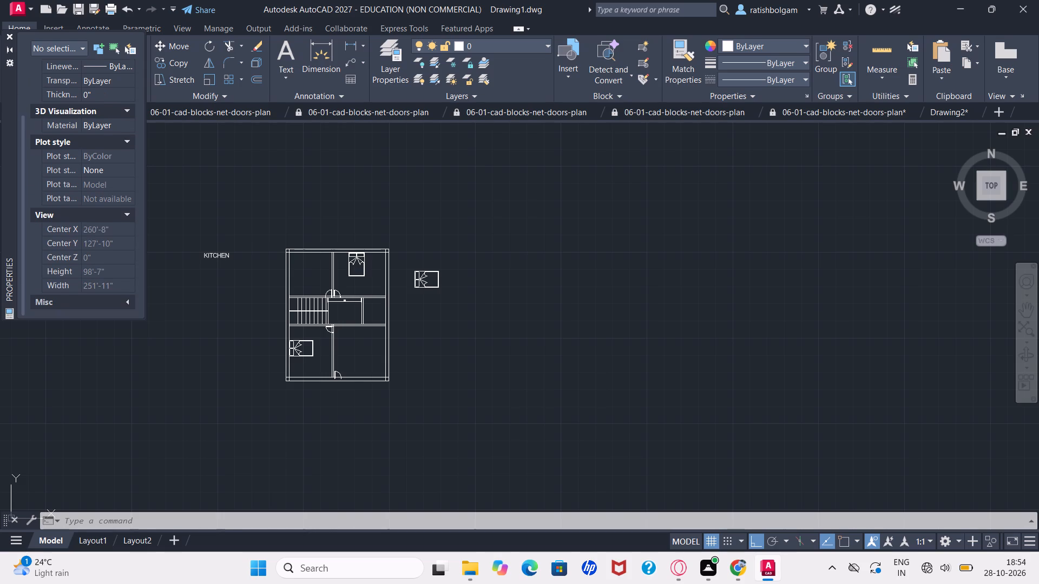
scroll(80, 227, down, 1)
scroll(74, 276, down, 2)
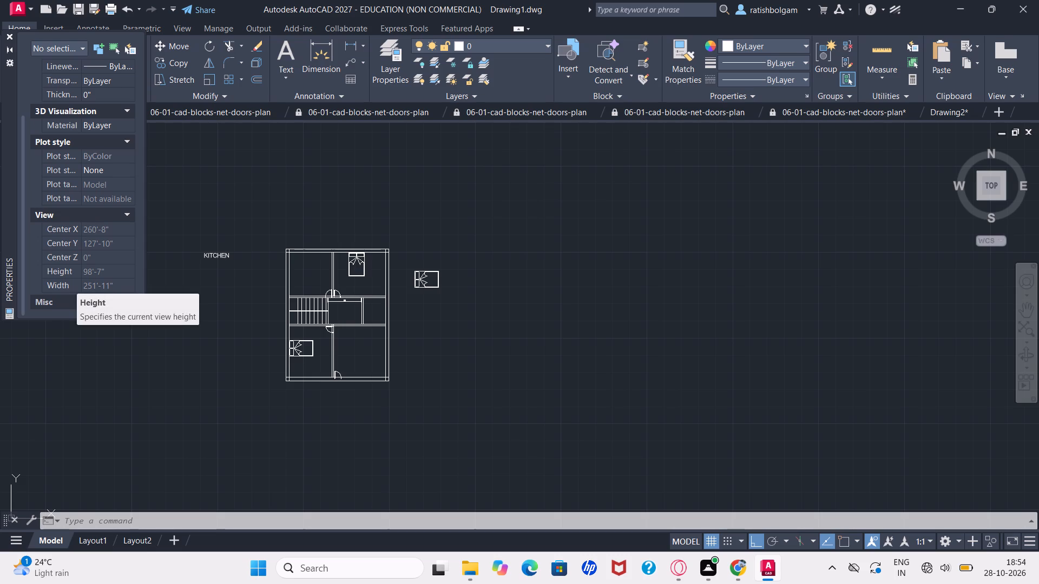
scroll(74, 276, up, 1)
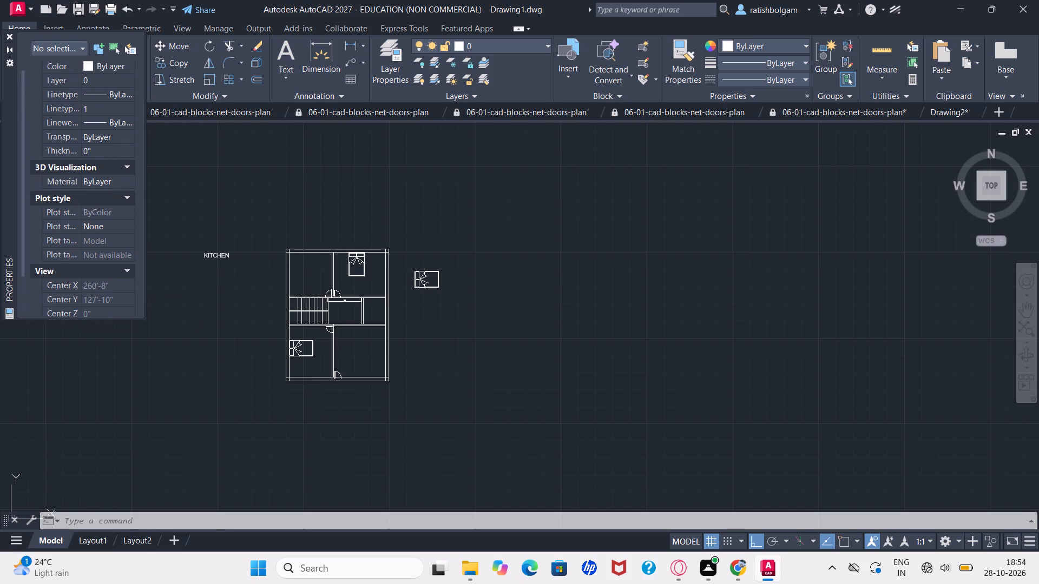
scroll(74, 276, up, 2)
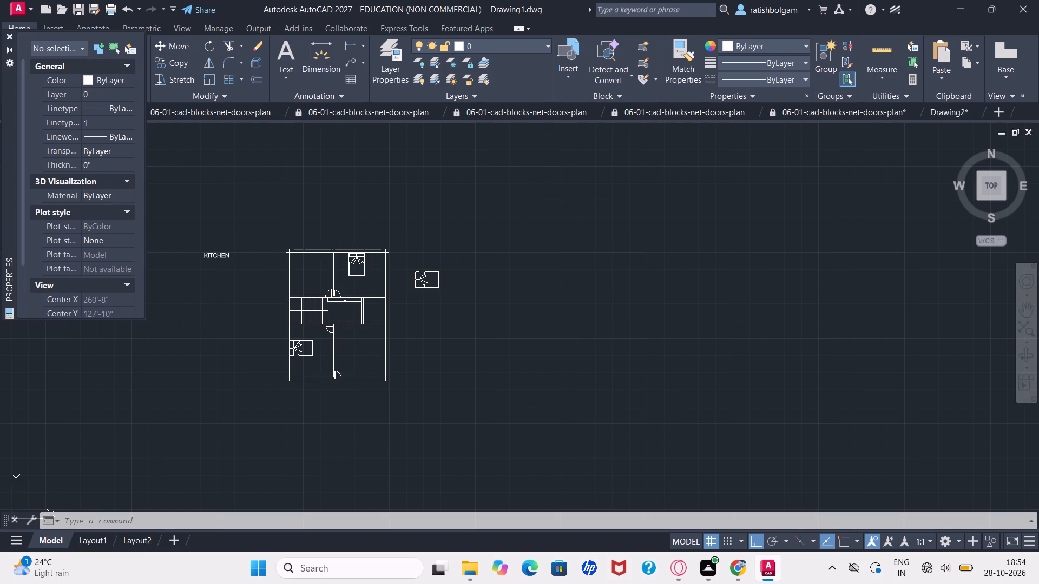
scroll(74, 276, up, 1)
scroll(107, 189, up, 2)
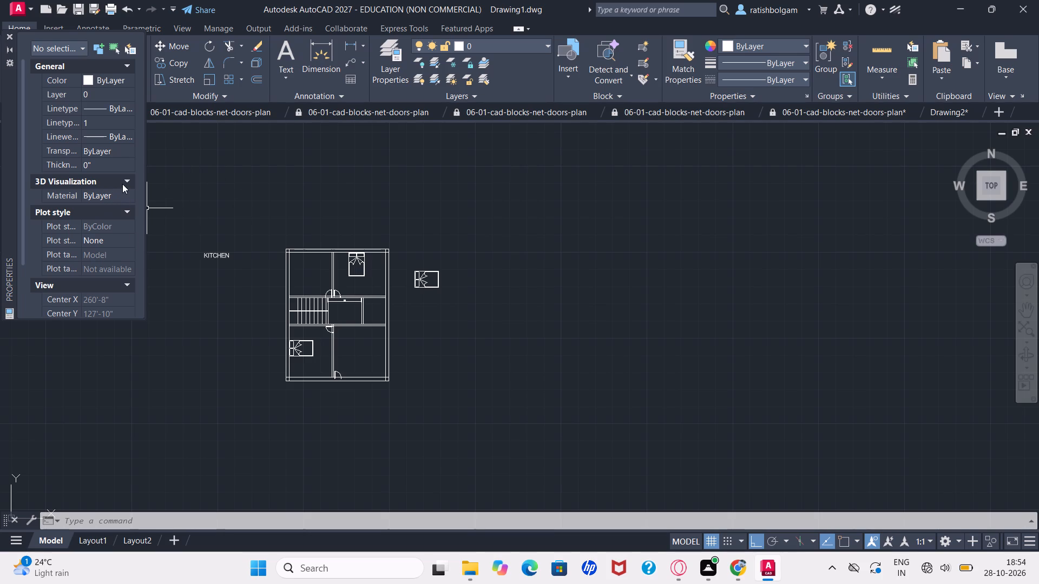
Collapse the 3D visualization, plot style and view property groups, and expand them again to check their contents.
click(126, 181)
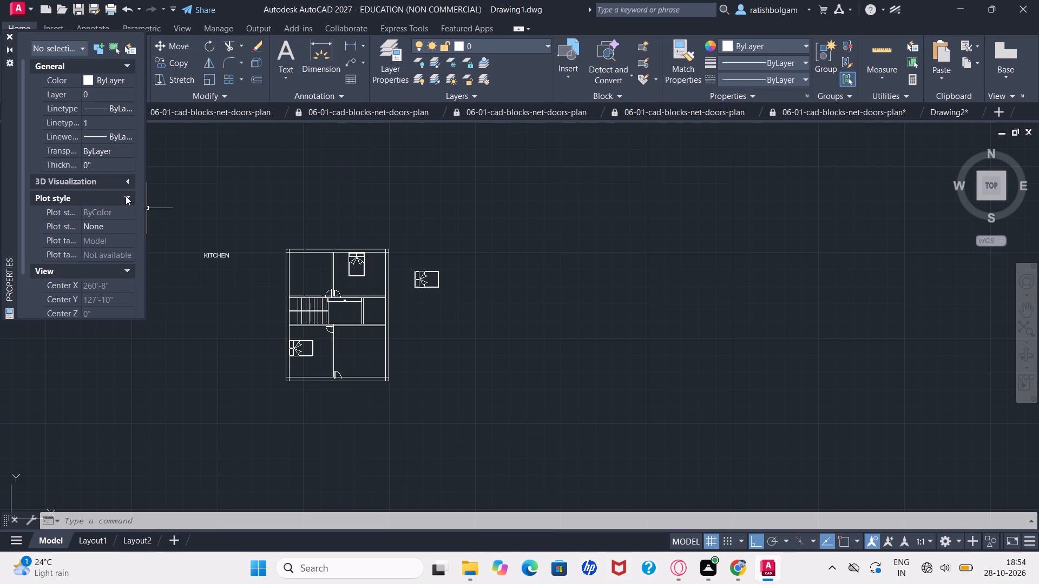
click(126, 196)
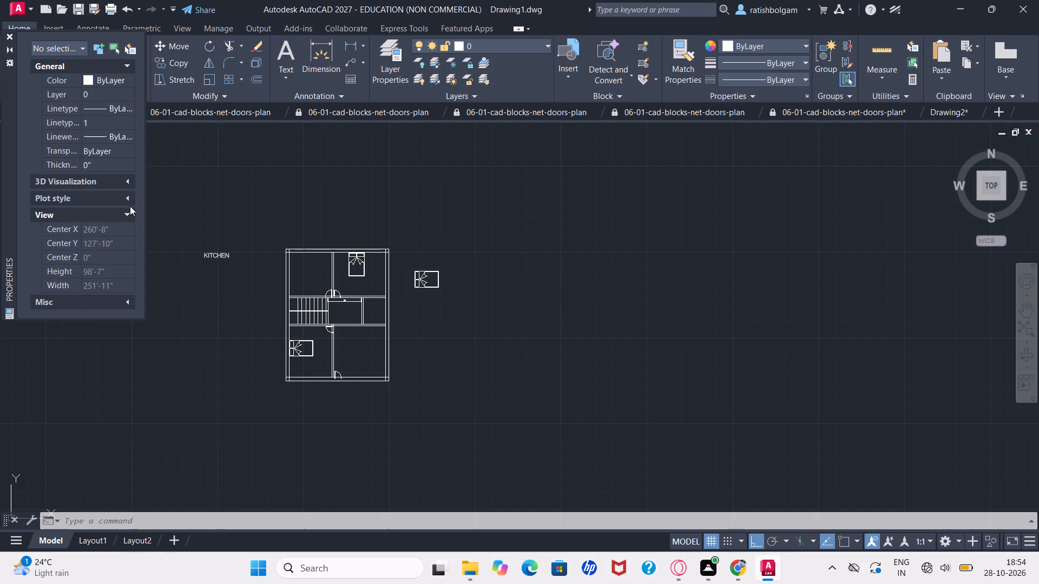
click(131, 216)
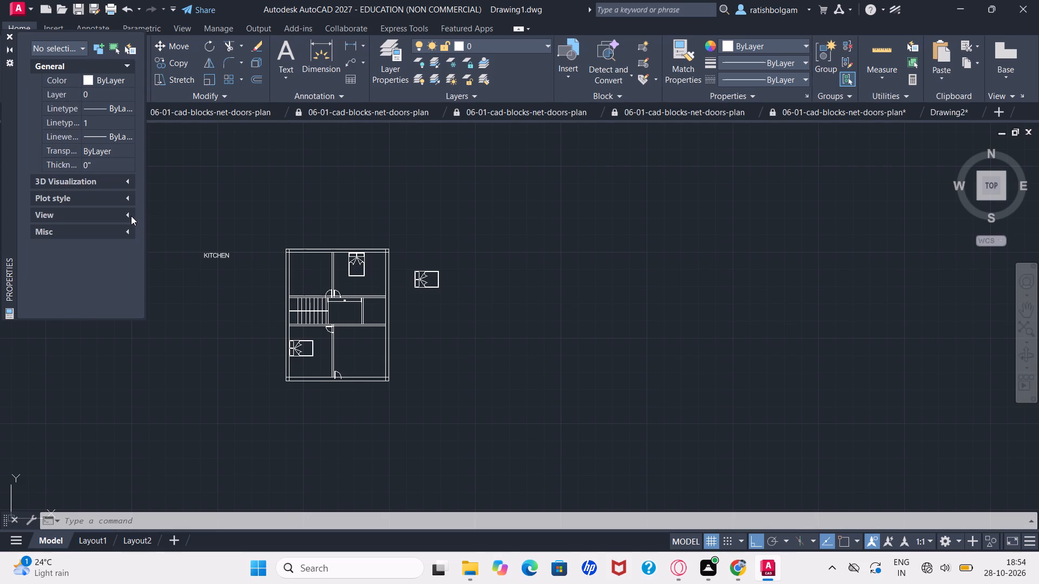
click(126, 182)
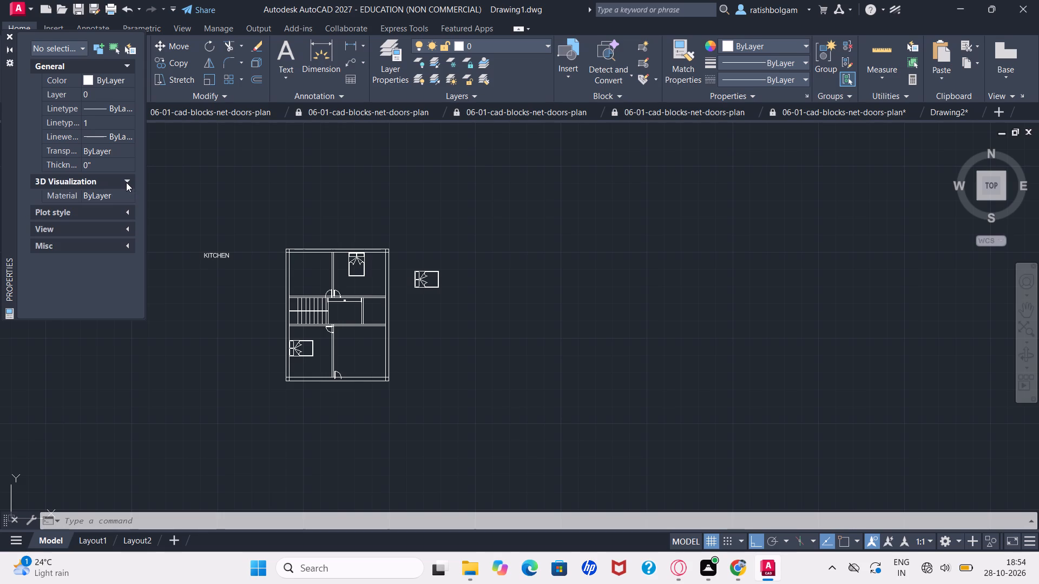
click(129, 213)
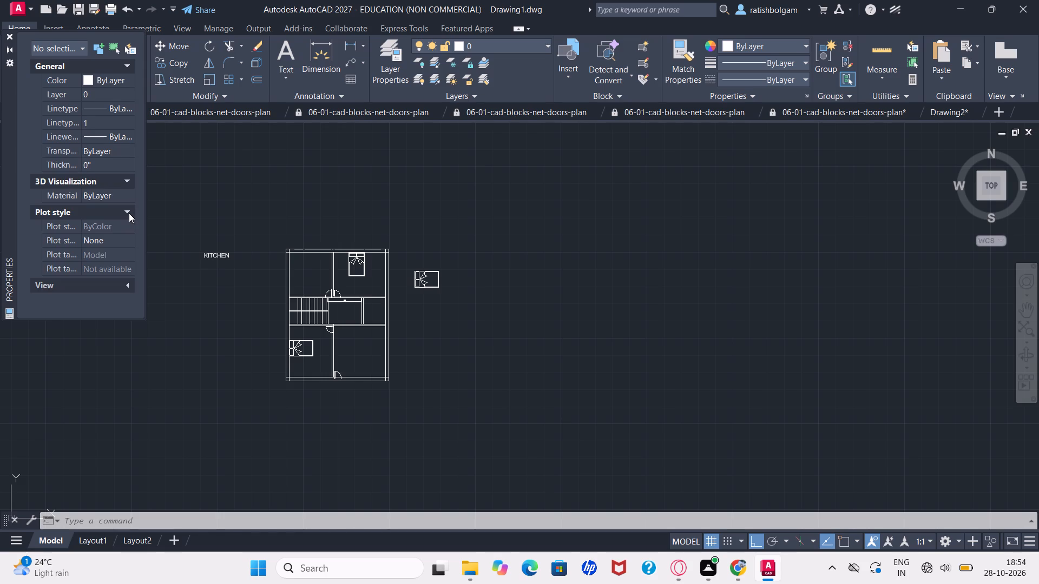
click(127, 284)
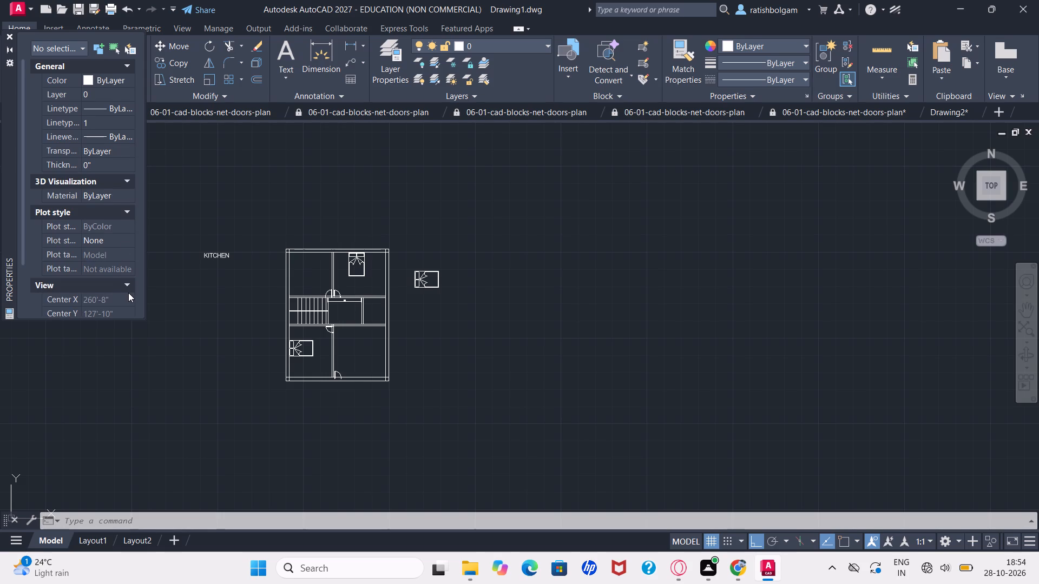
scroll(128, 293, down, 3)
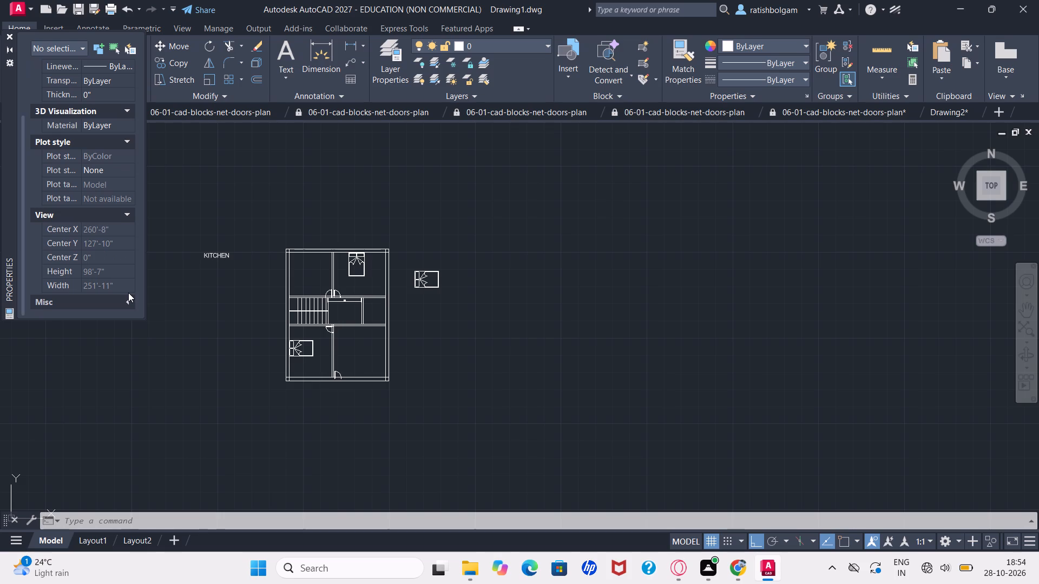
scroll(128, 293, down, 1)
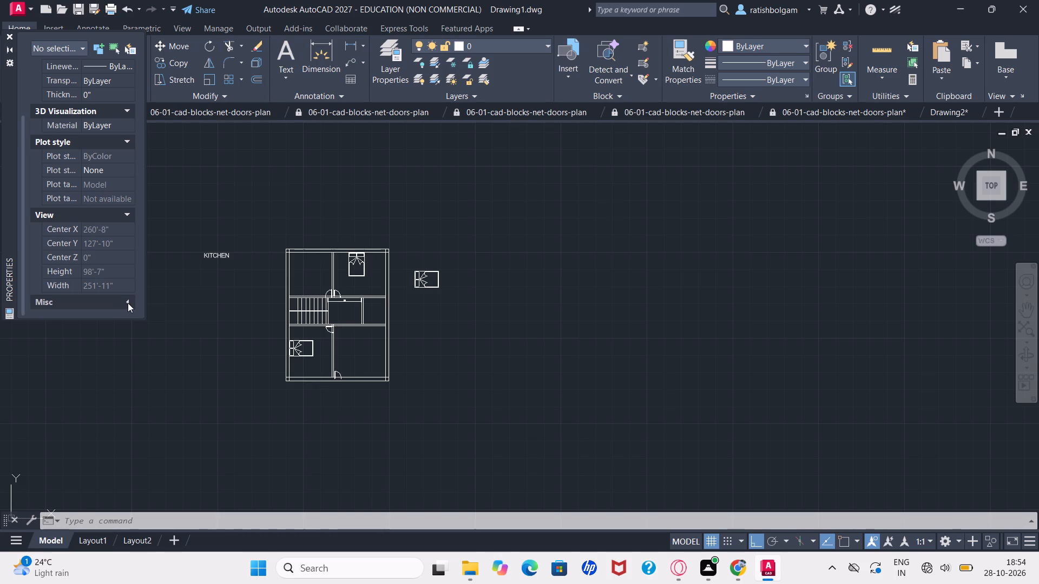
Expand the miscellaneous property group and review its entries along with the drawing's other properties for a text size setting.
click(128, 302)
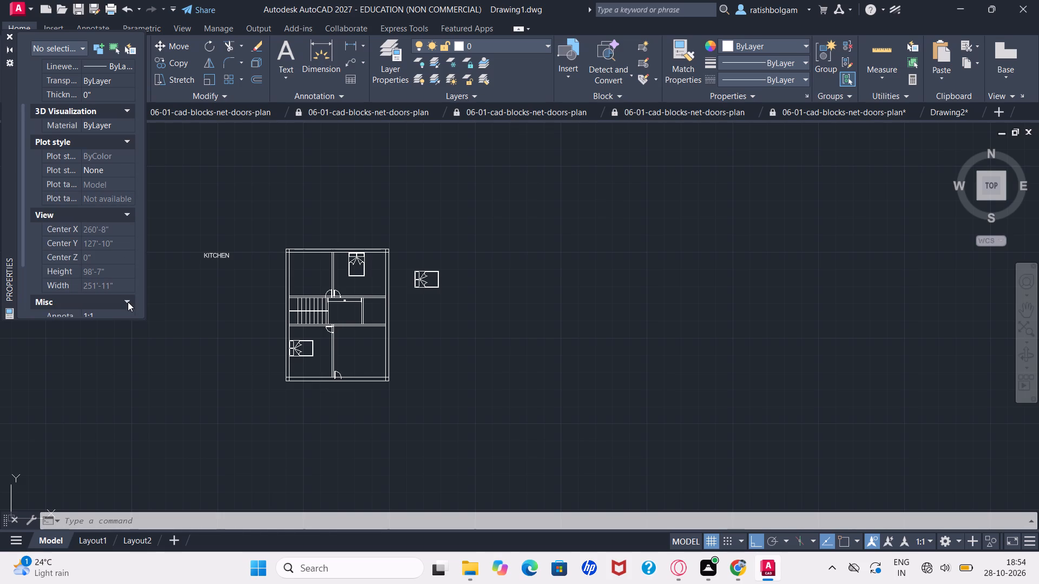
scroll(128, 302, down, 3)
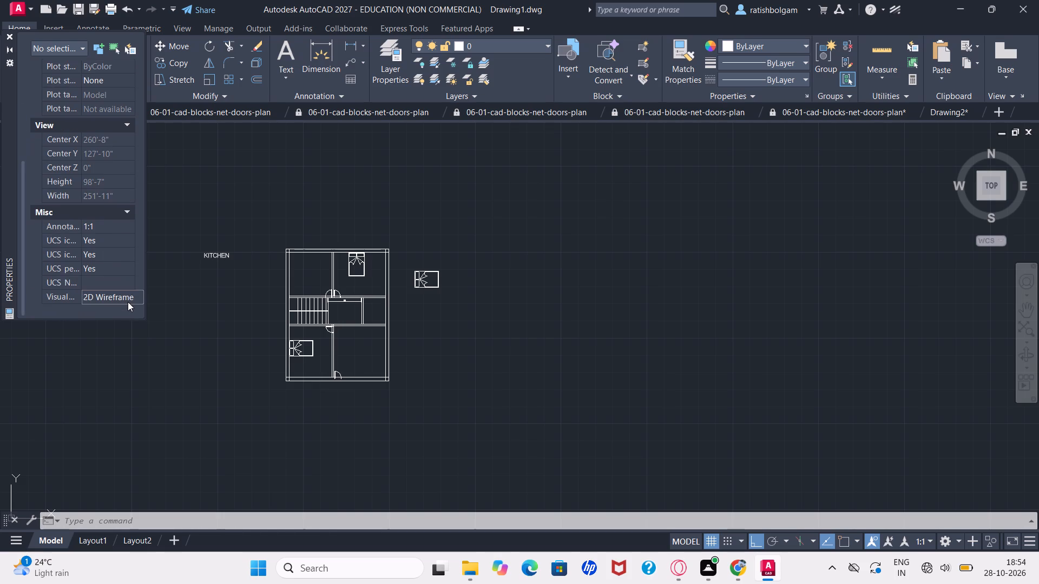
scroll(128, 302, down, 2)
scroll(122, 263, up, 1)
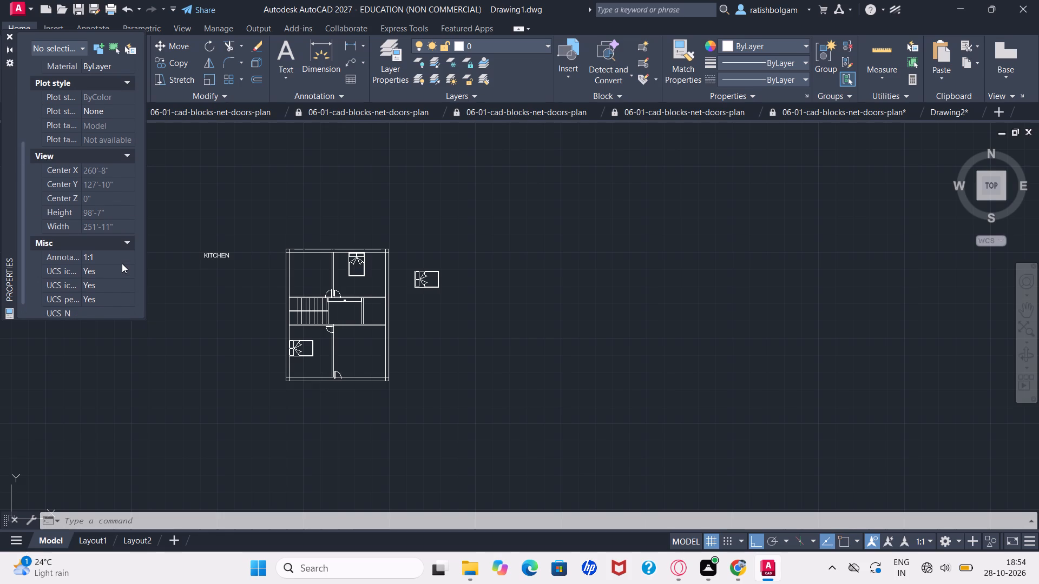
scroll(122, 263, up, 3)
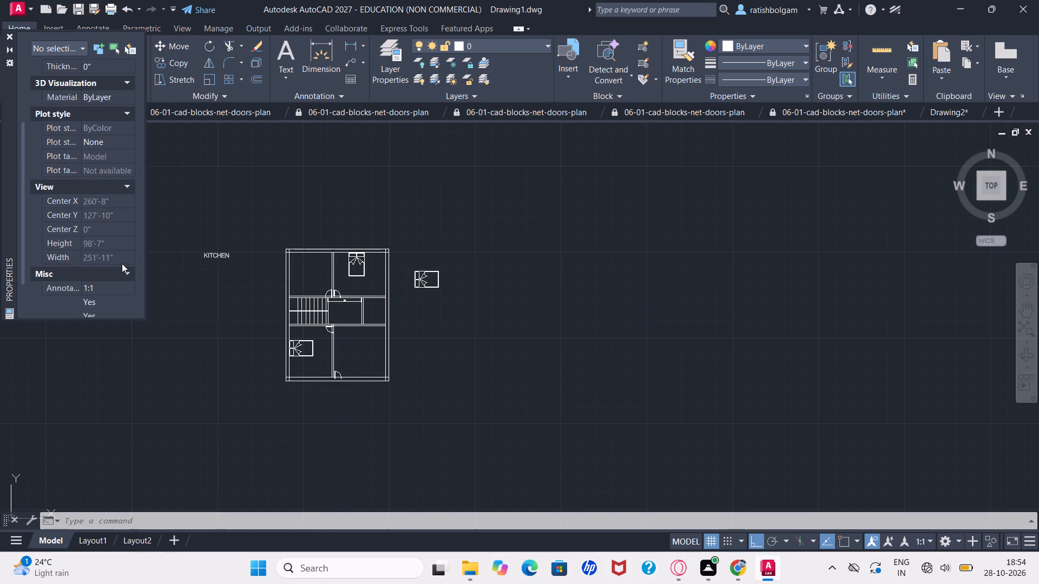
scroll(122, 263, up, 3)
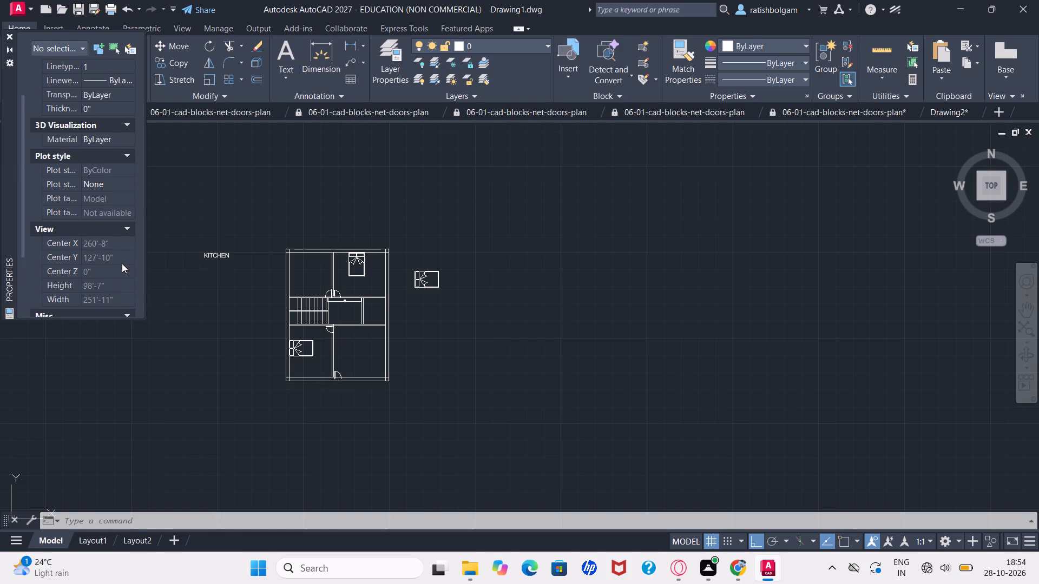
scroll(122, 263, up, 2)
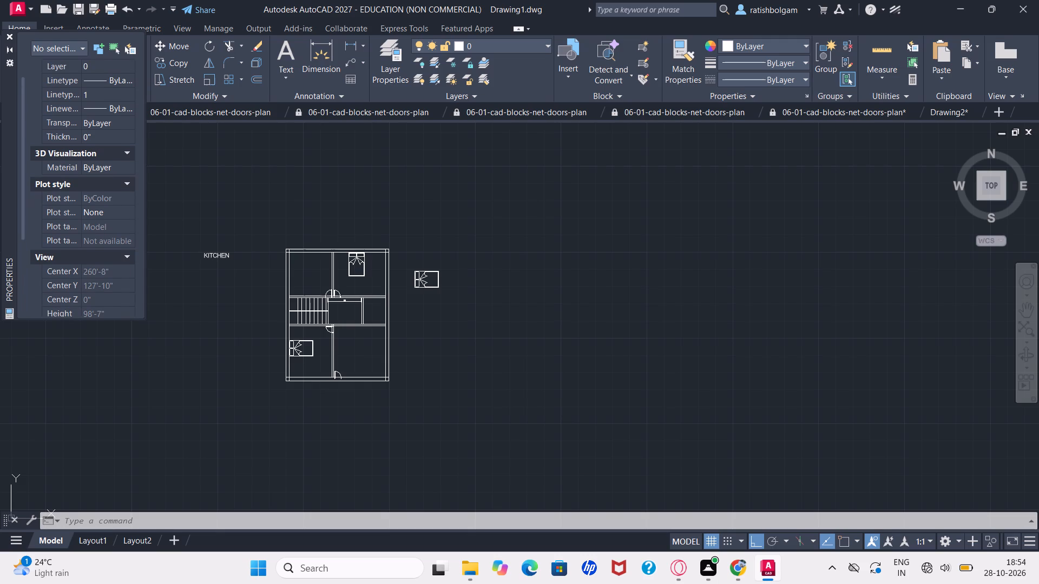
scroll(122, 263, up, 2)
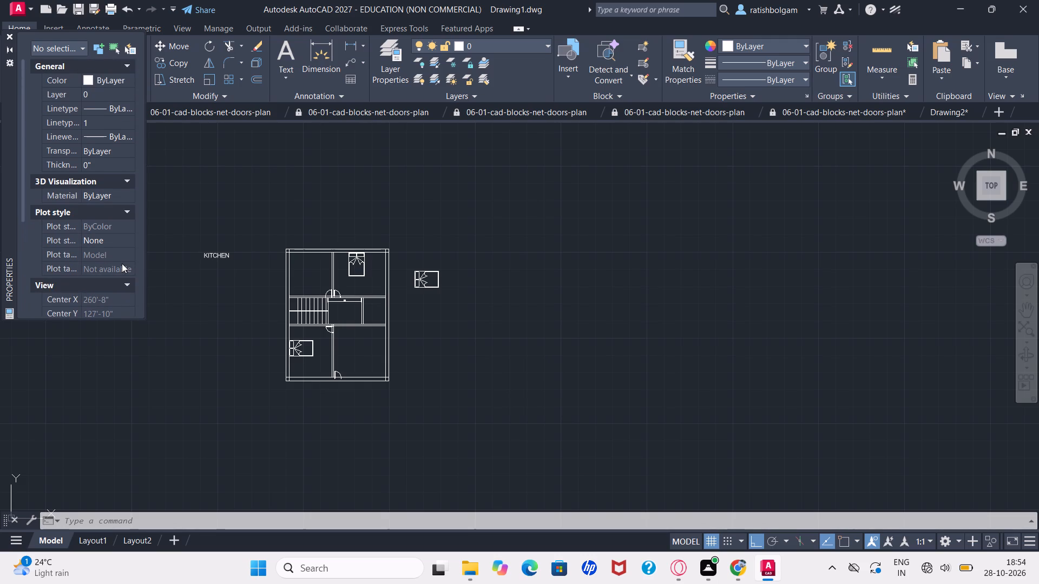
scroll(122, 263, up, 1)
key(Escape)
Move the KITCHEN text horizontally about 21' from the empty area into the plan's upper-left room.
key(m)
key(Return)
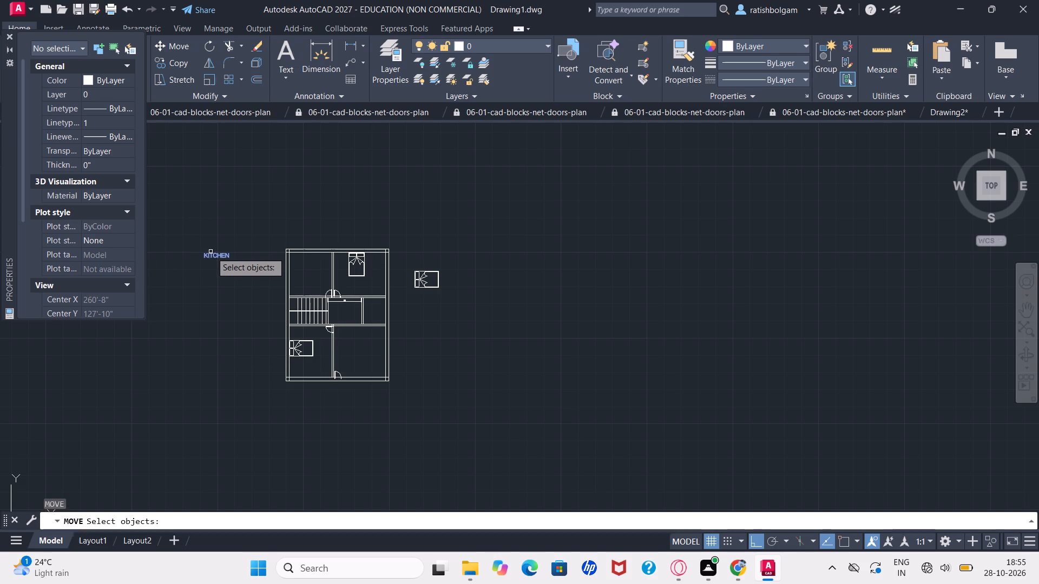
double_click(211, 257)
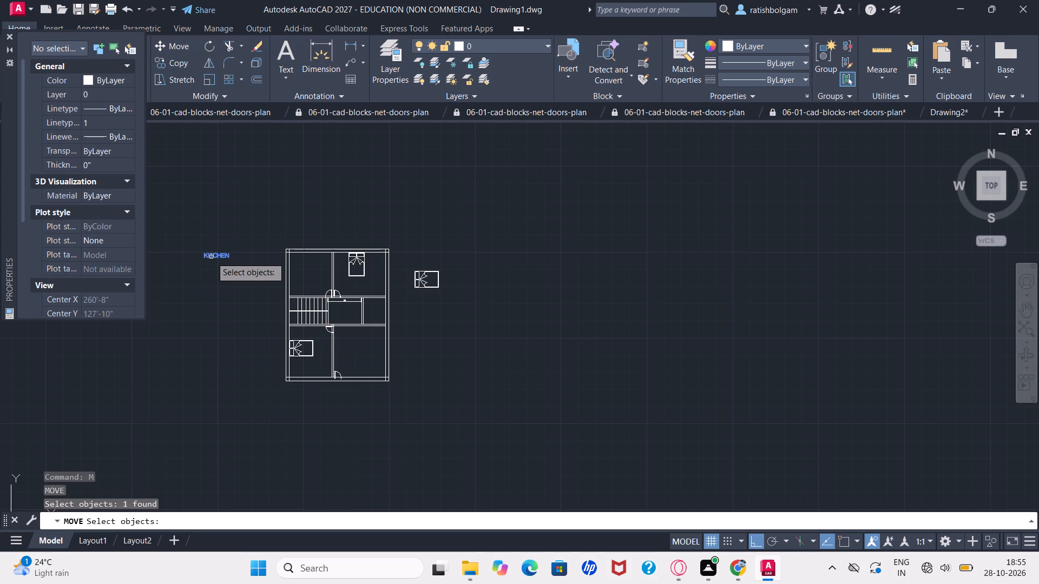
key(Return)
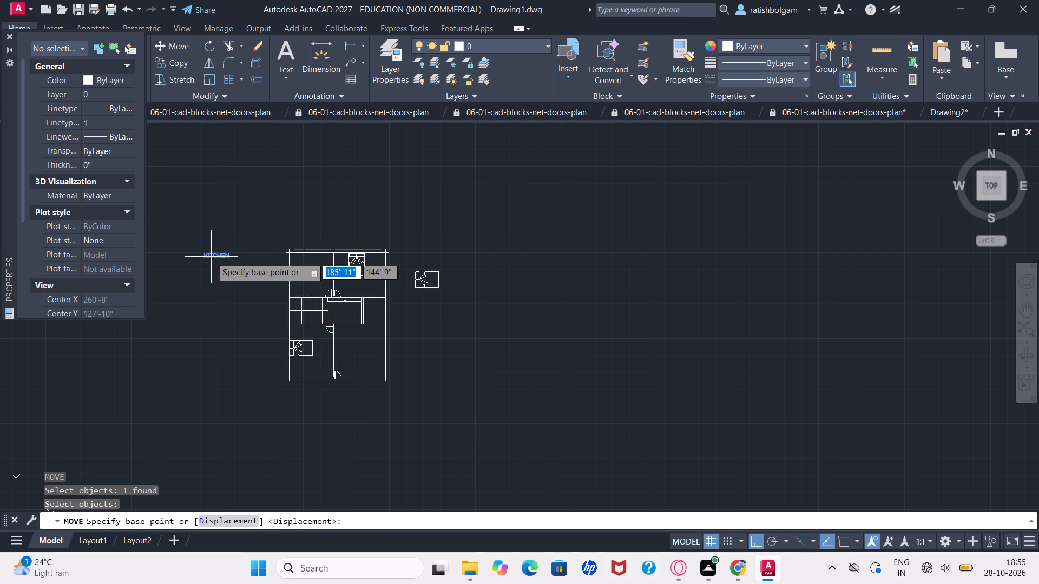
click(211, 257)
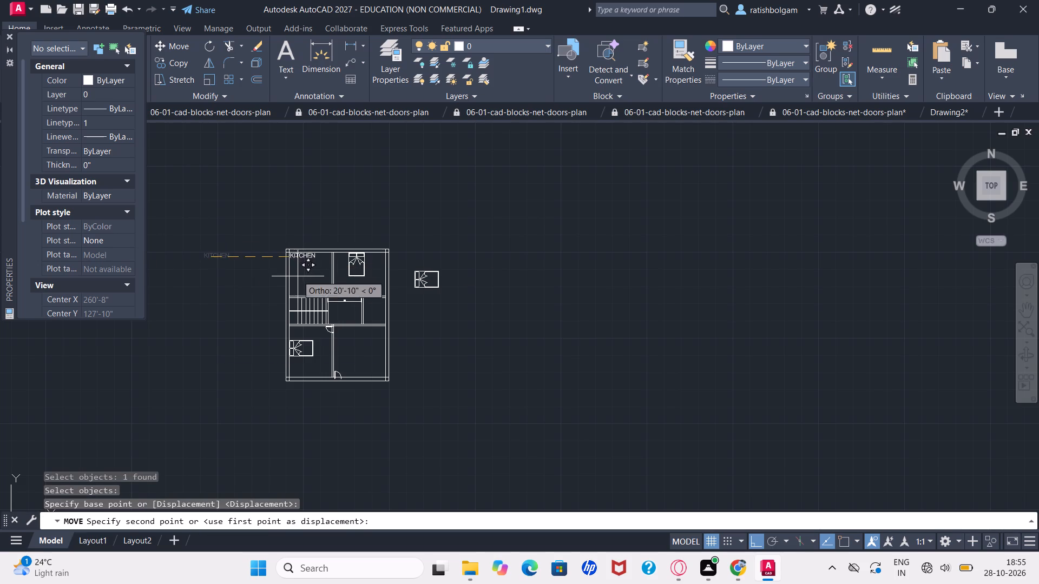
click(300, 281)
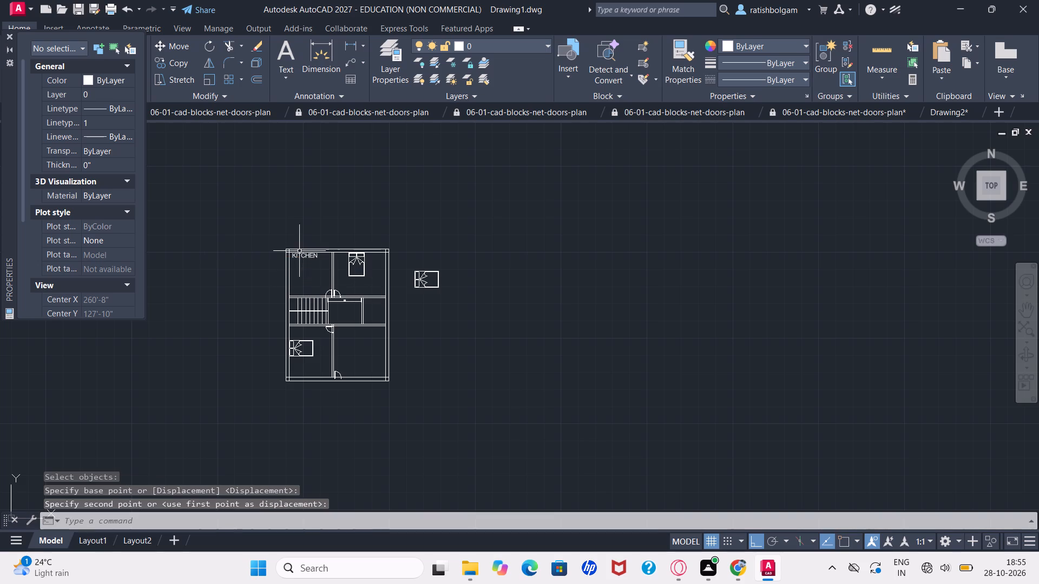
Move the KITCHEN text about 2'-6" straight down within the plan's upper-left room.
key(m)
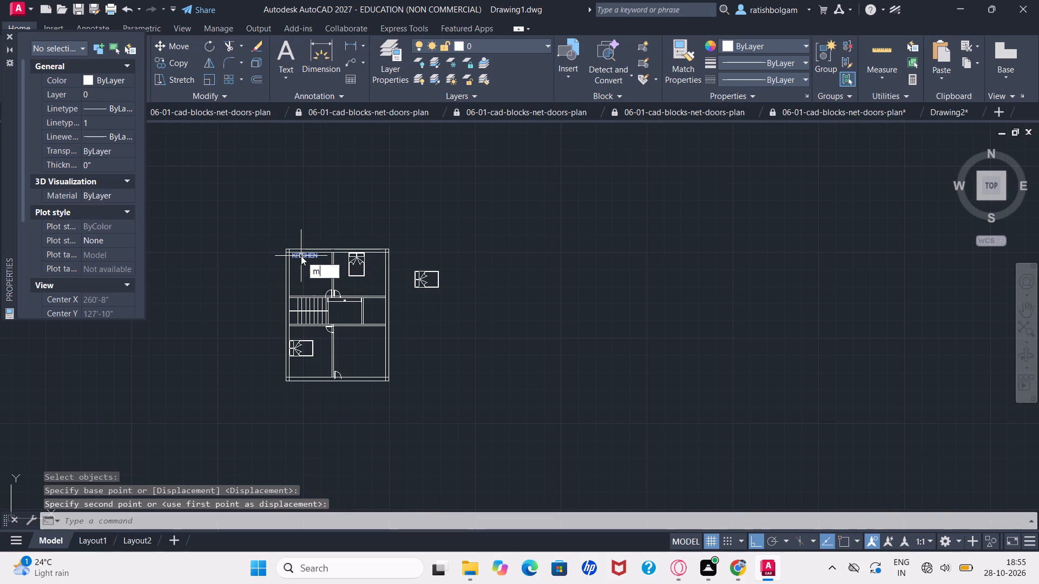
key(Return)
click(301, 256)
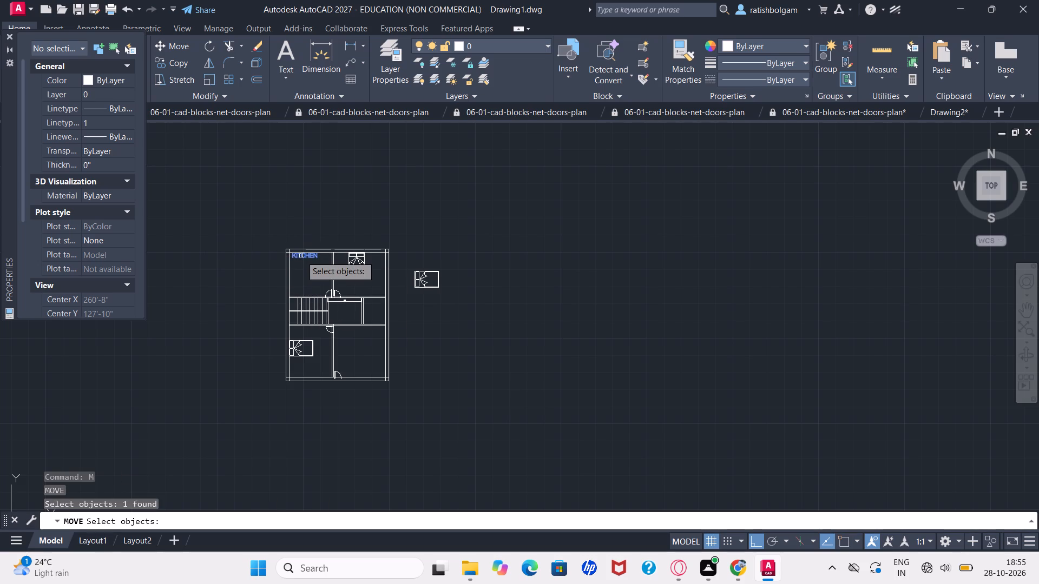
key(Return)
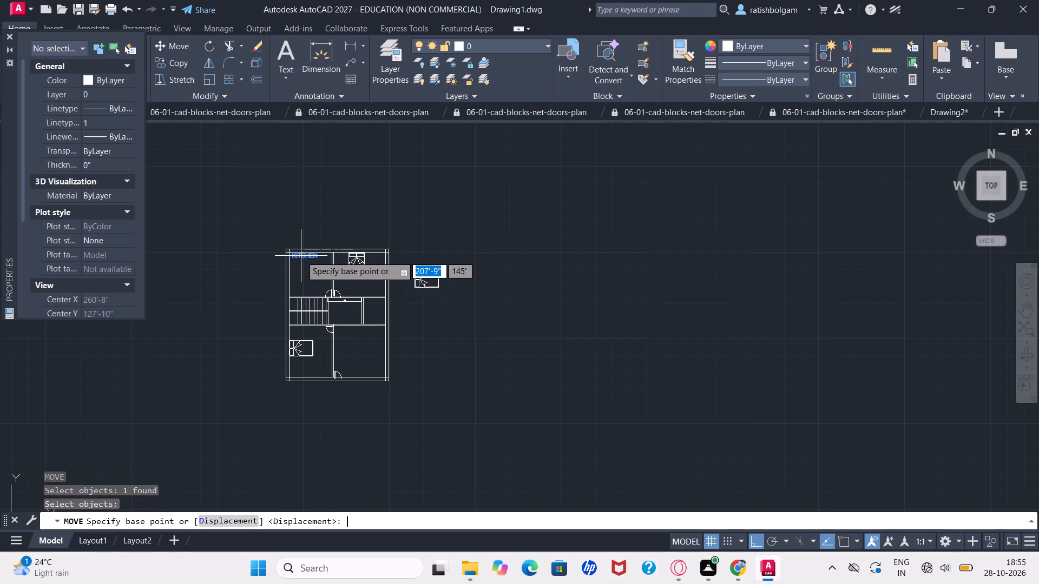
click(301, 256)
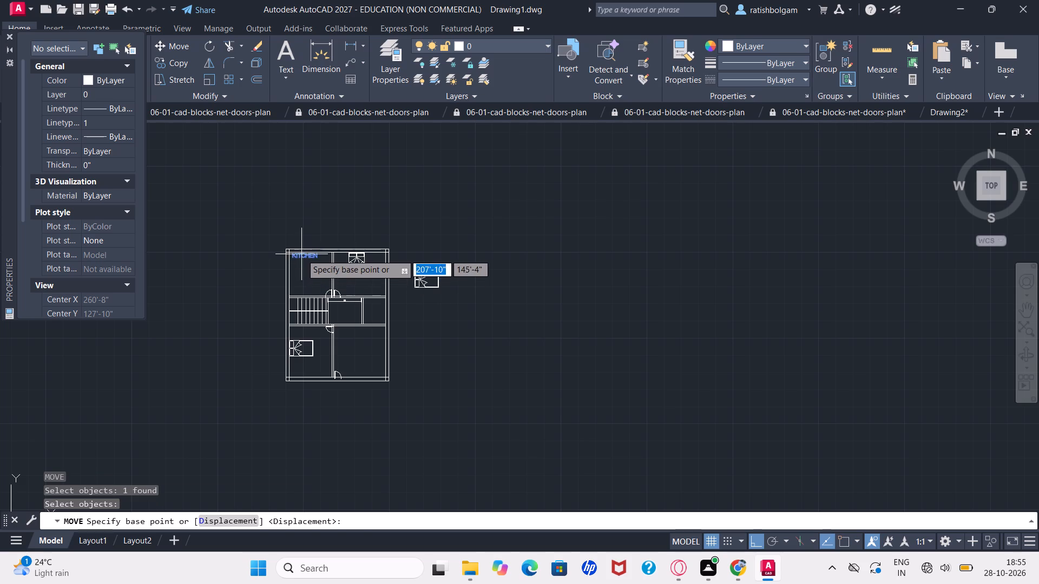
click(301, 254)
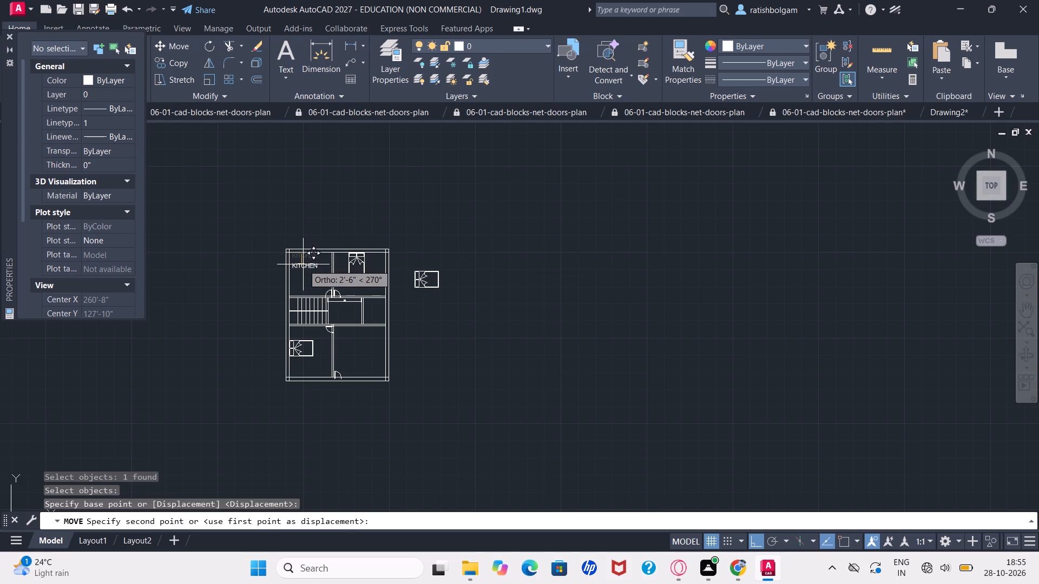
click(304, 264)
key(Escape)
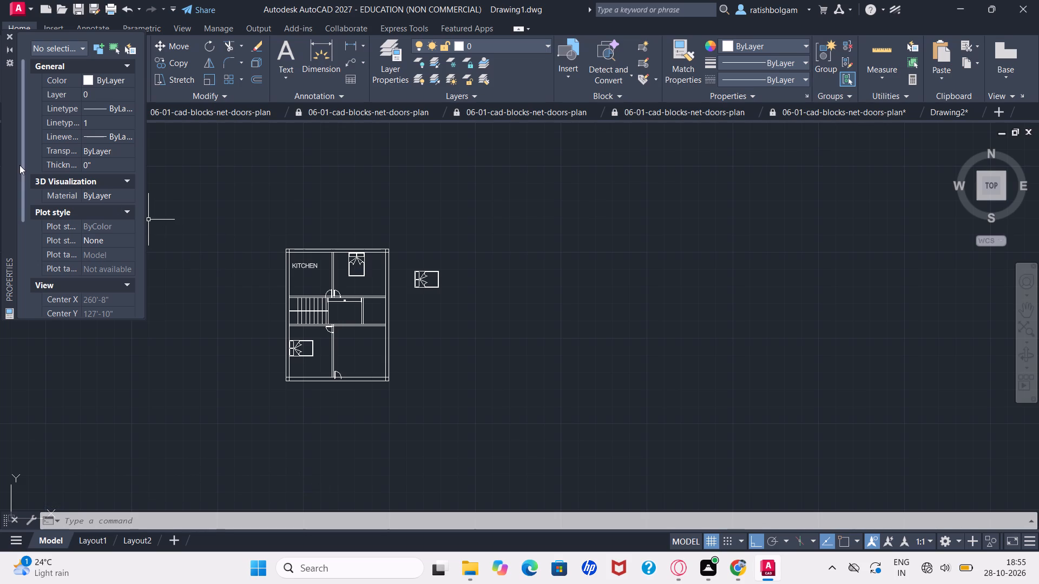
Close the Properties palette.
click(8, 36)
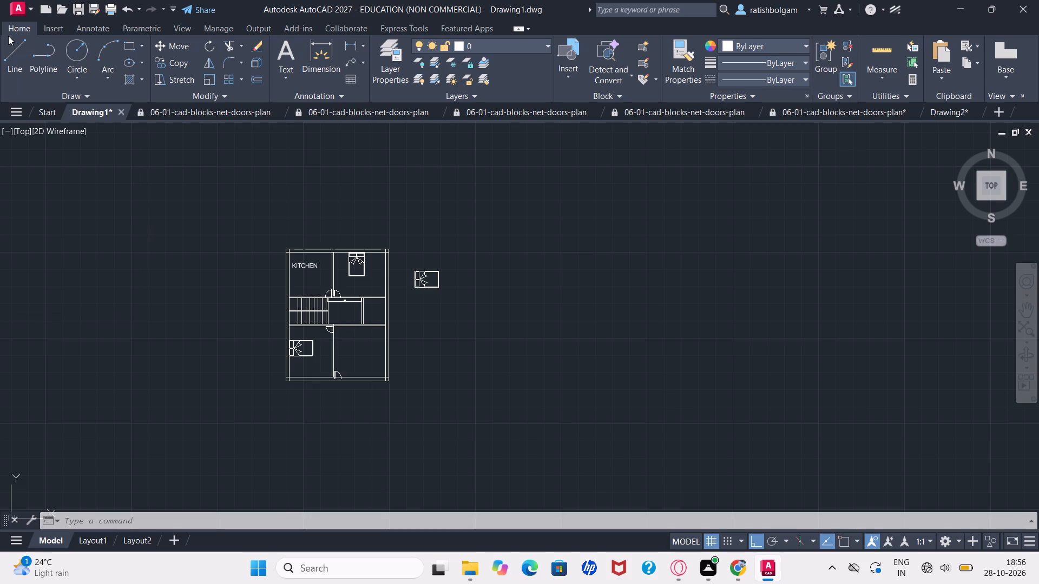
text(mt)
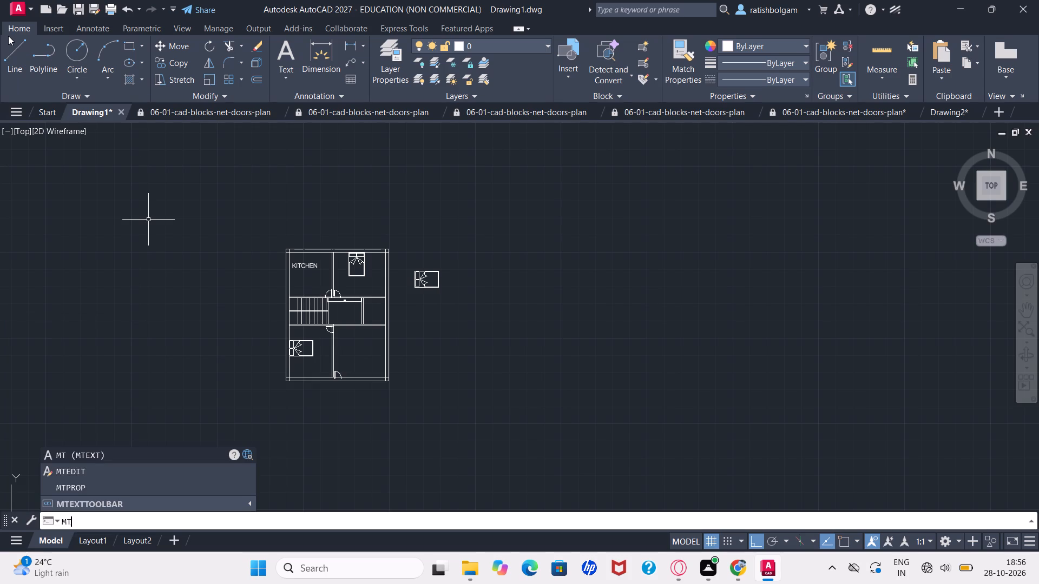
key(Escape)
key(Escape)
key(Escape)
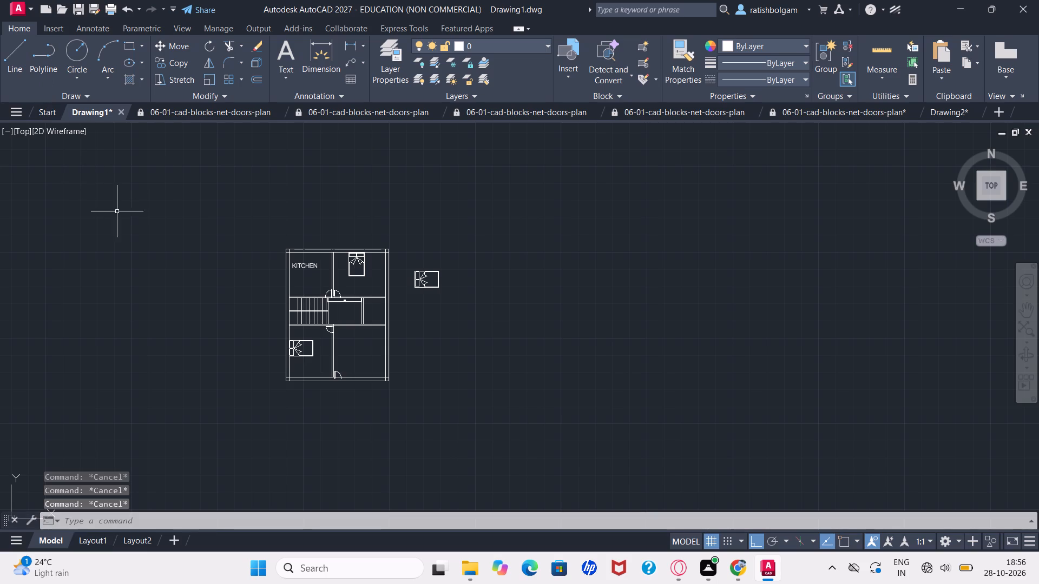
Start a new multiline text in the empty area to the left of the floor plan.
text(mt)
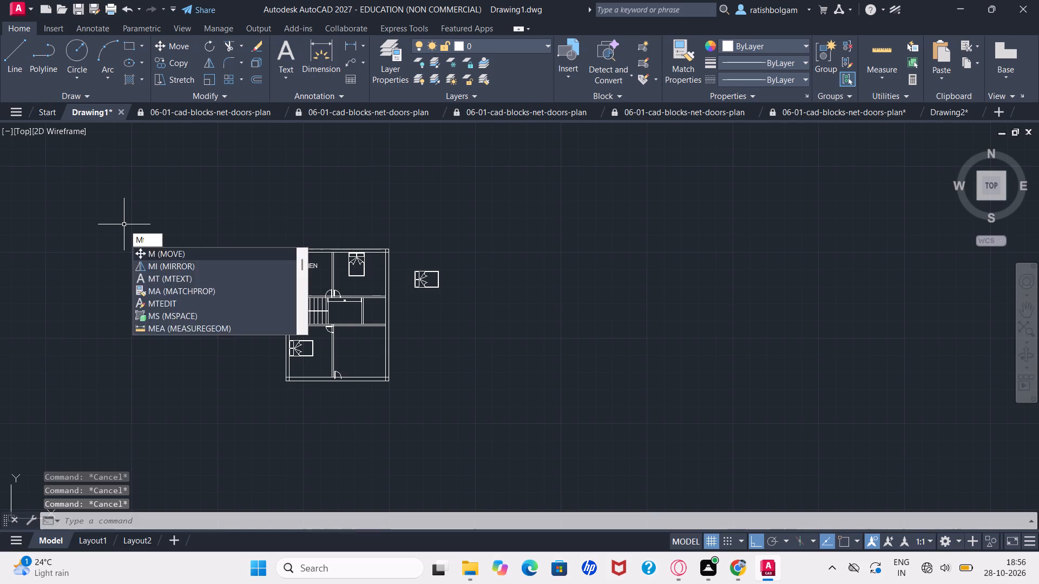
key(Return)
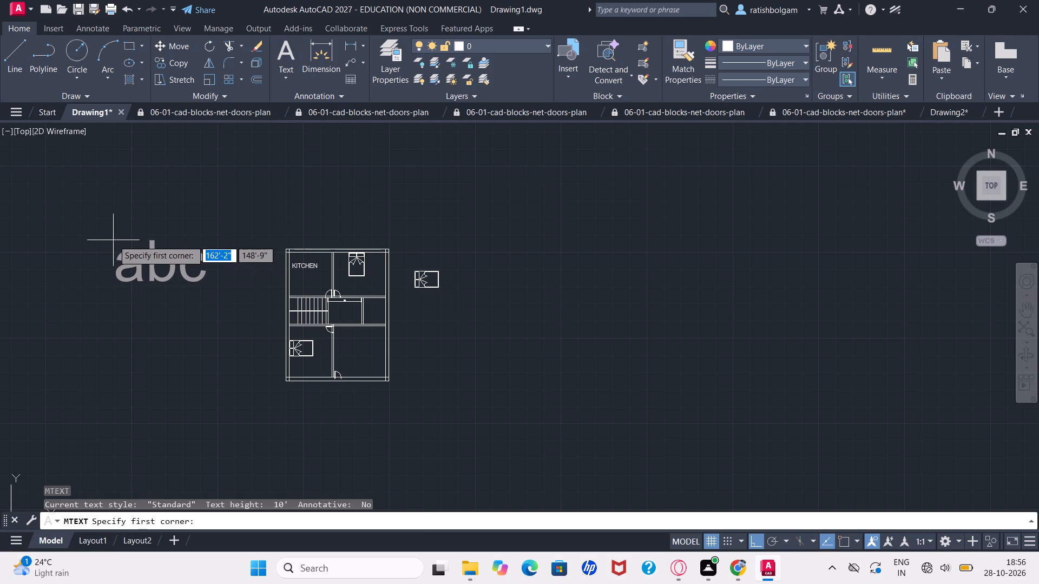
click(113, 240)
click(113, 240)
click(113, 240)
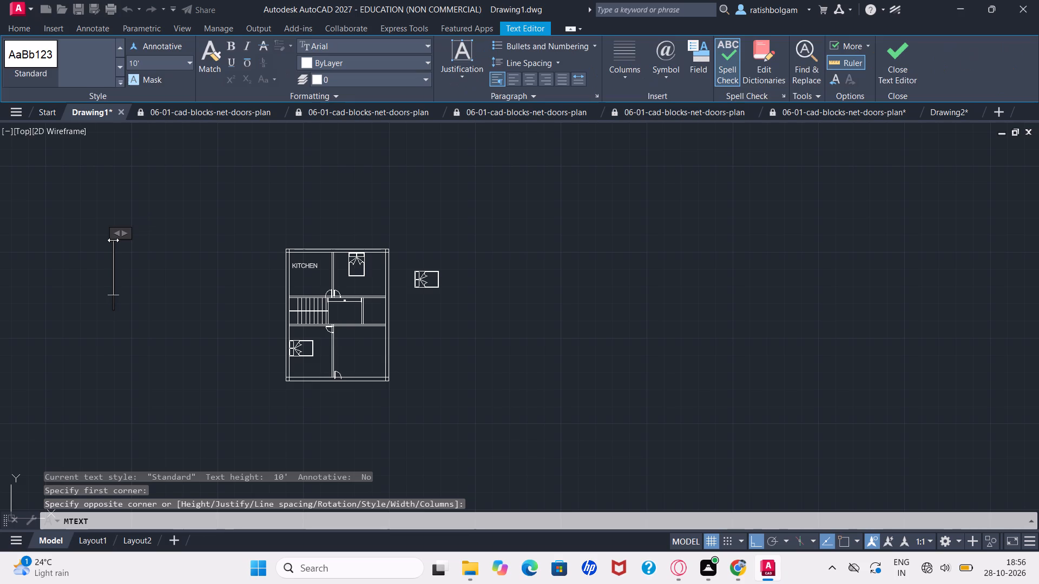
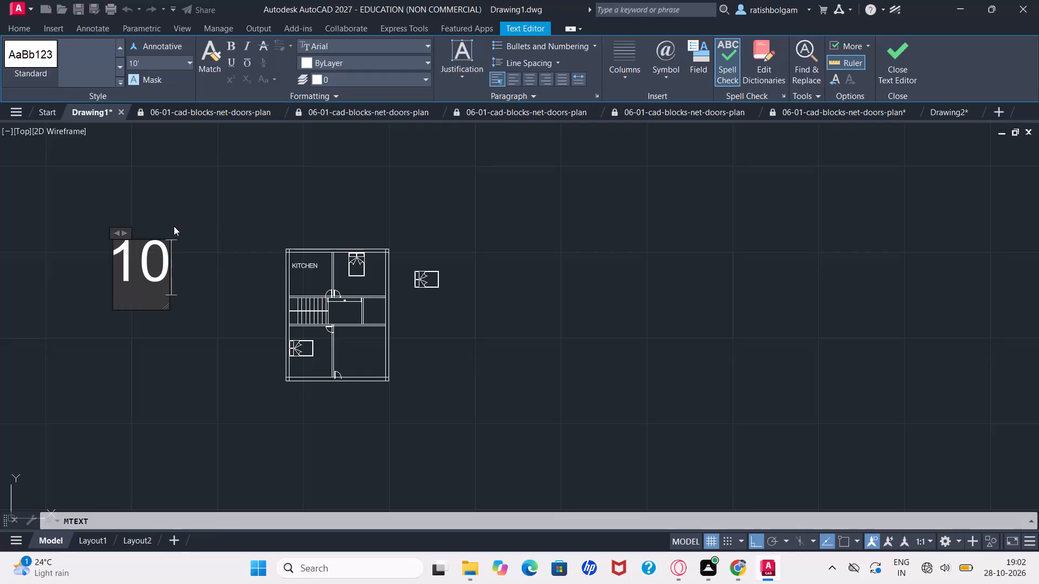
Write the room dimensions 10'4"X10'7" in the open multiline text and finish editing it.
ctrl+scroll(174, 226, down, 2)
ctrl+scroll(174, 226, up, 2)
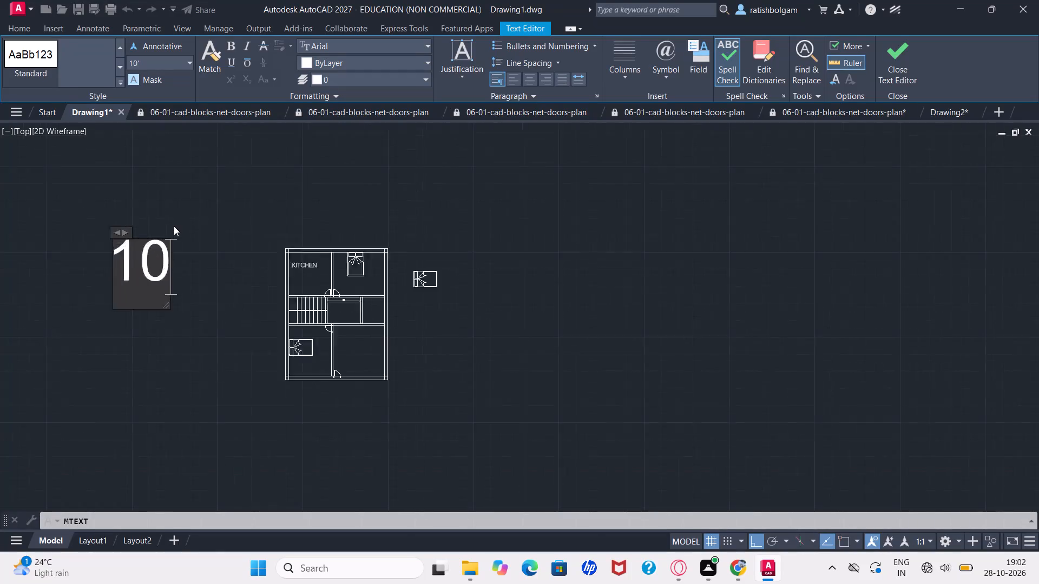
ctrl+scroll(174, 226, up, 1)
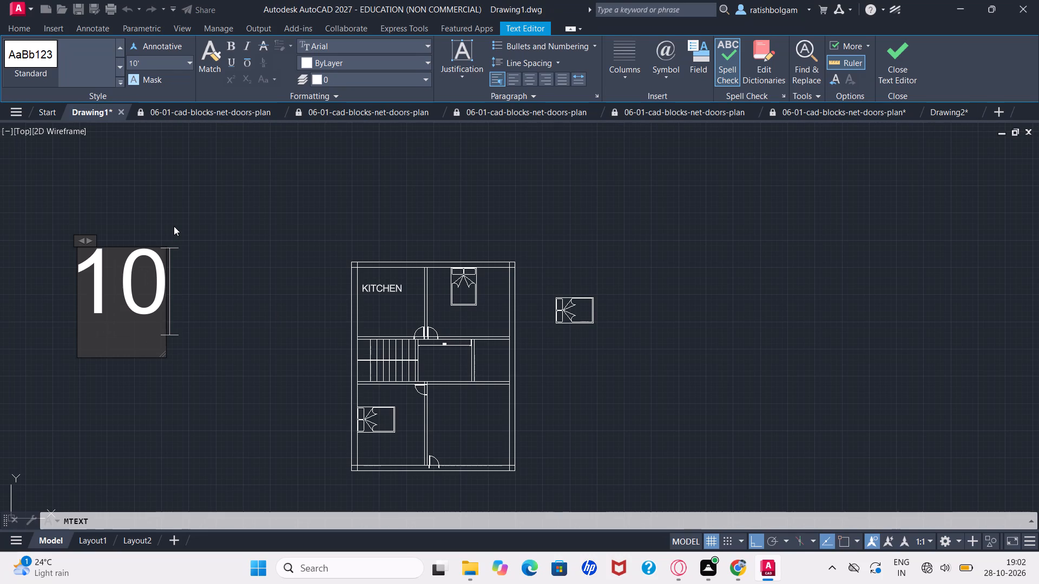
key(apostrophe)
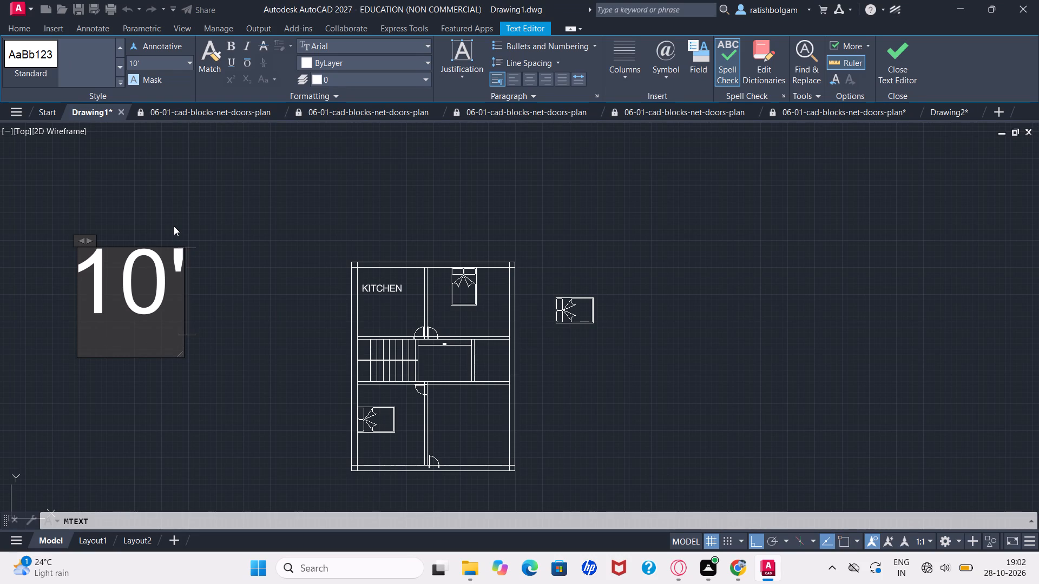
key(4)
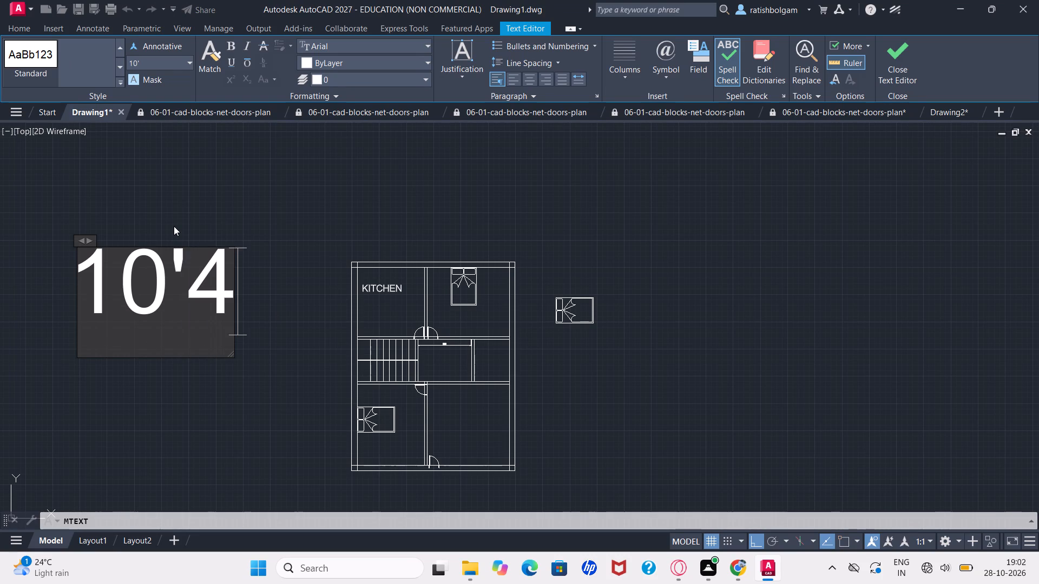
key(shift+quotedbl)
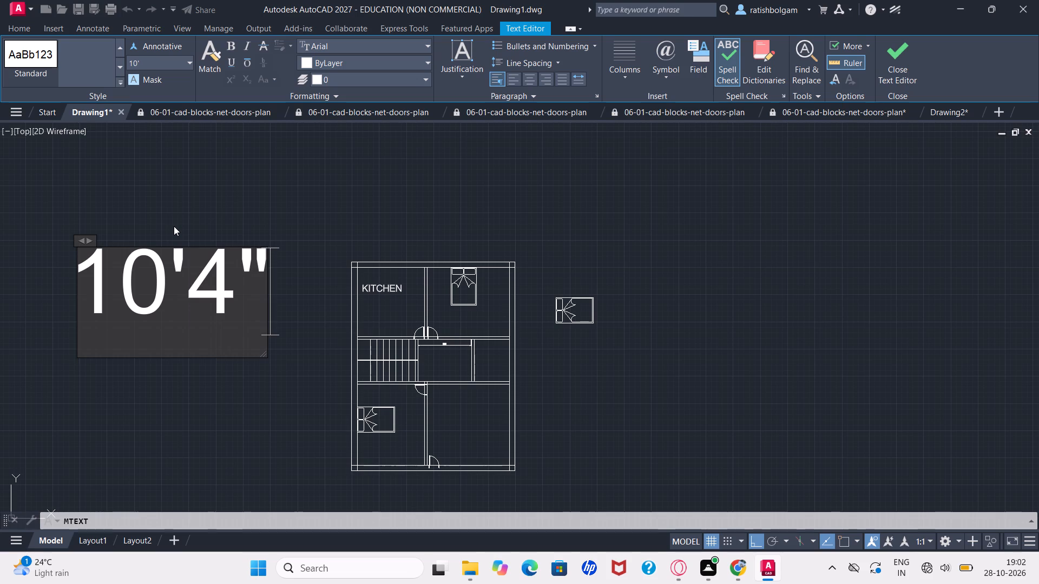
key(x)
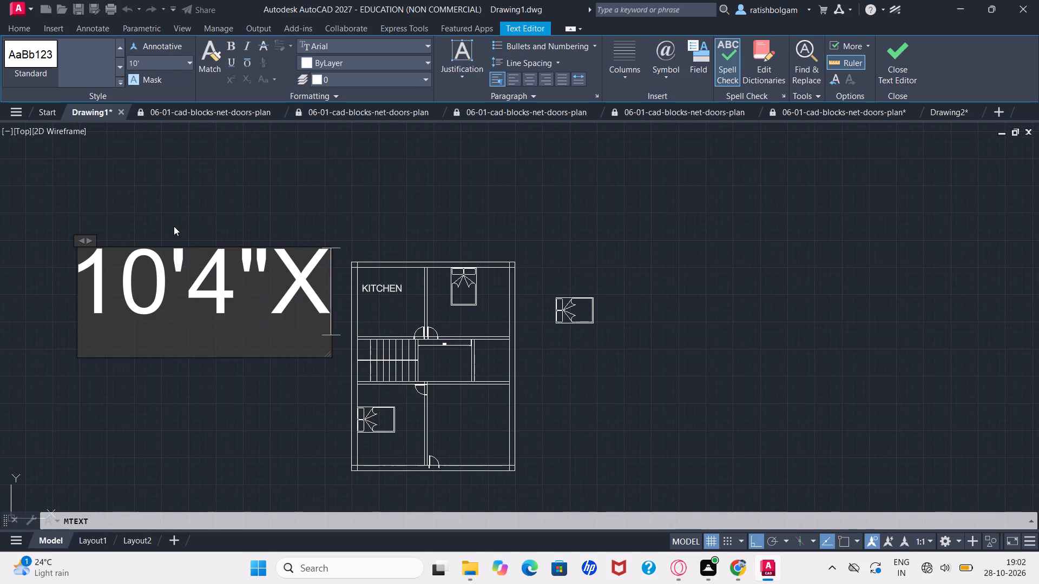
key(1)
key(0)
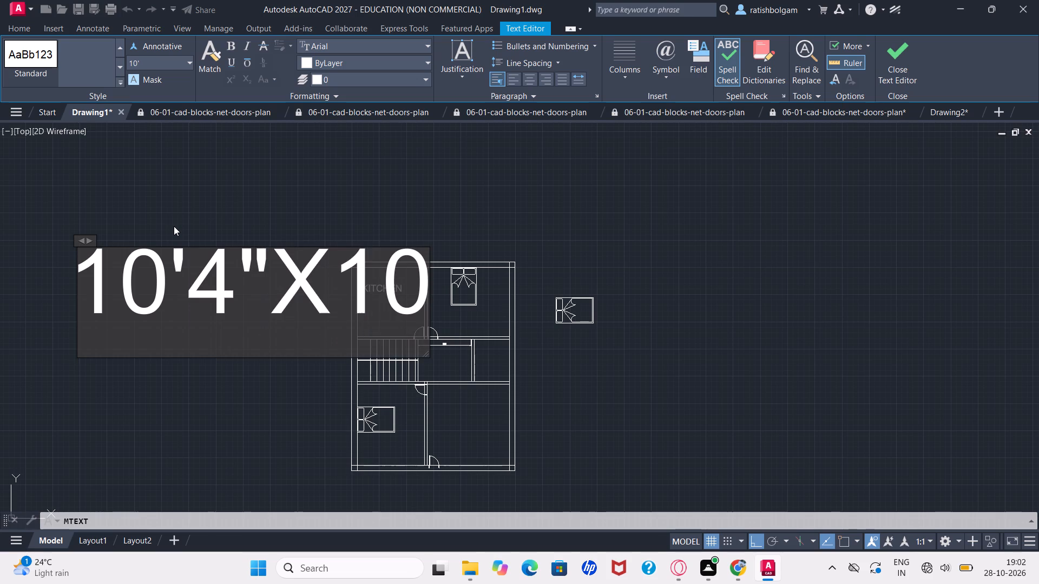
key(apostrophe)
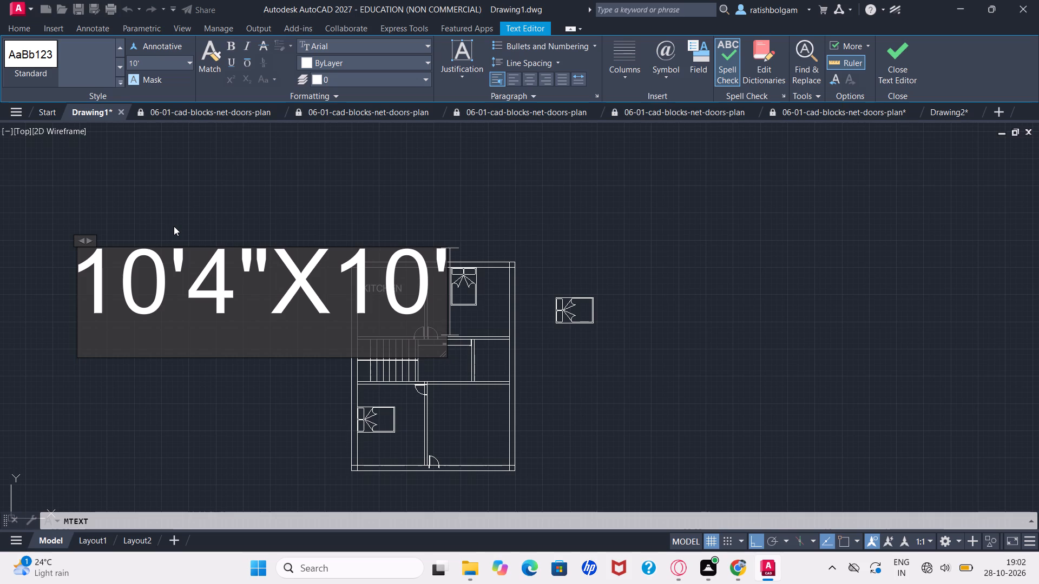
key(7)
key(shift+quotedbl)
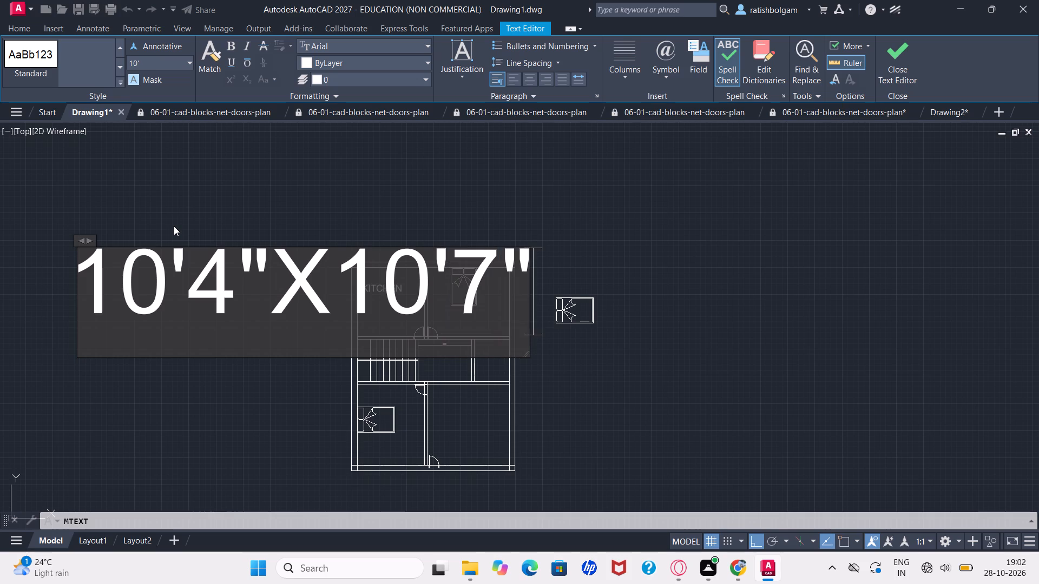
key(t)
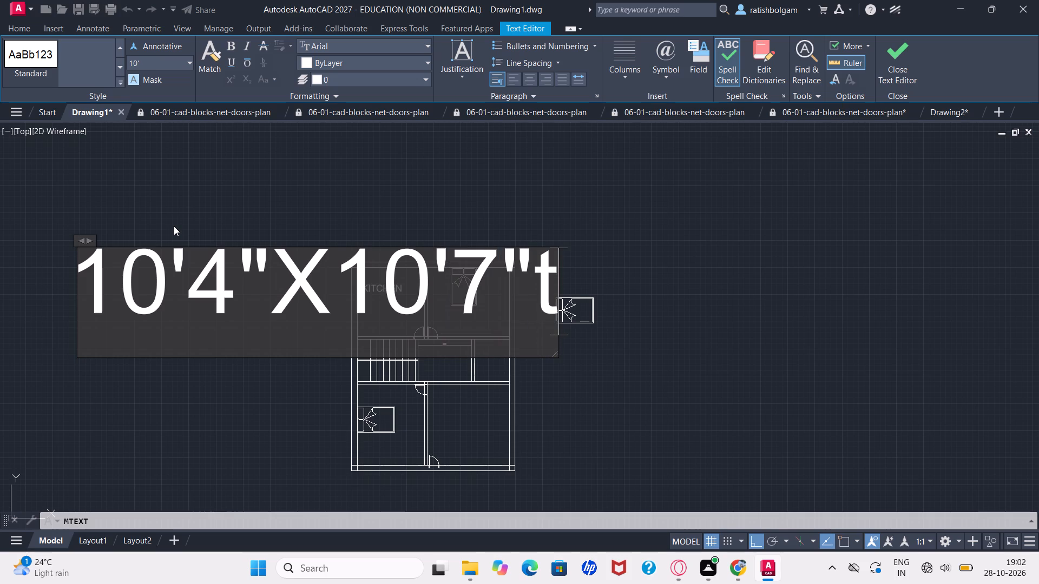
key(BackSpace)
key(Return)
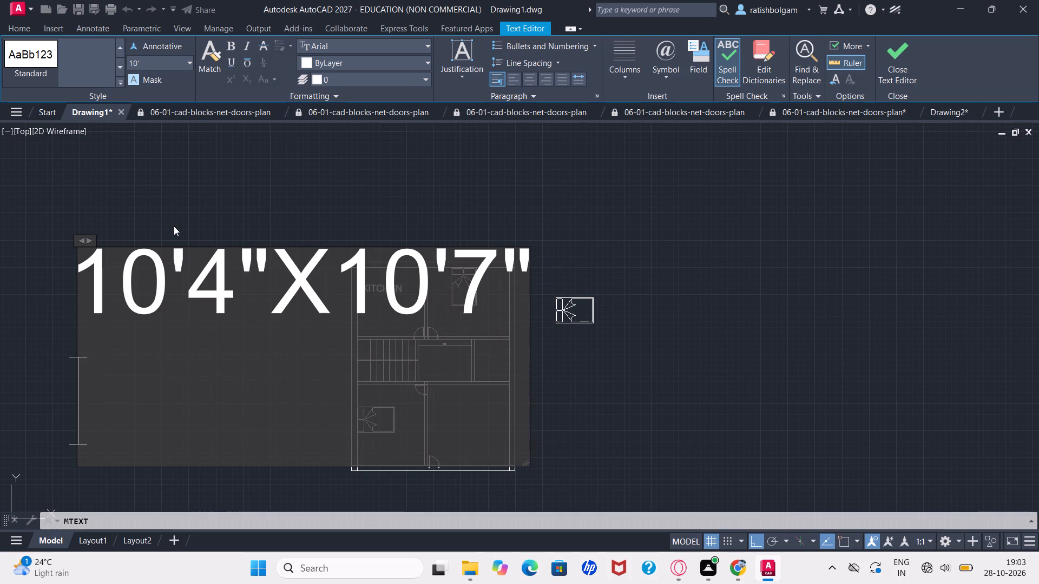
key(space)
key(BackSpace)
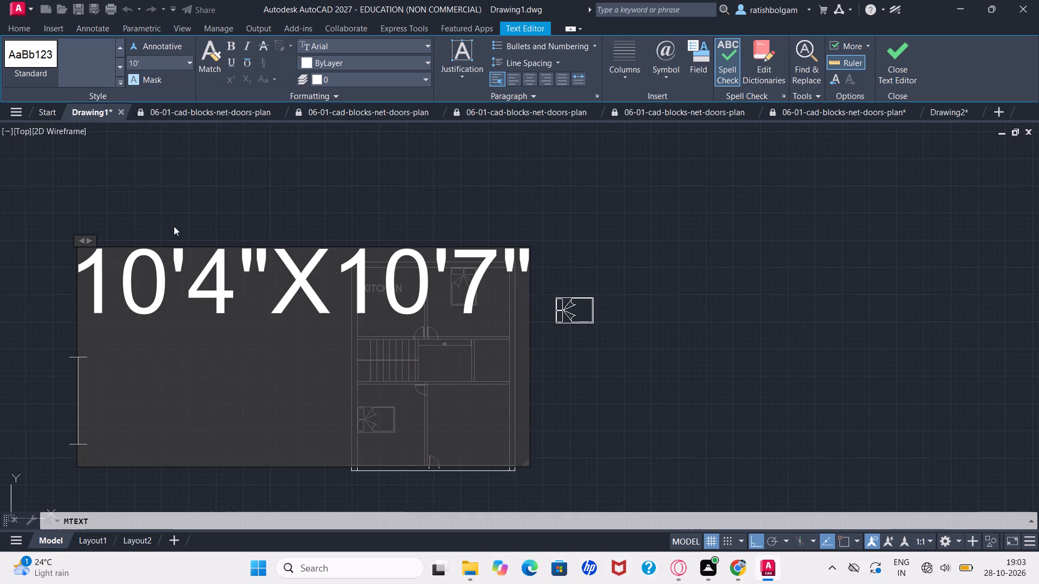
click(166, 245)
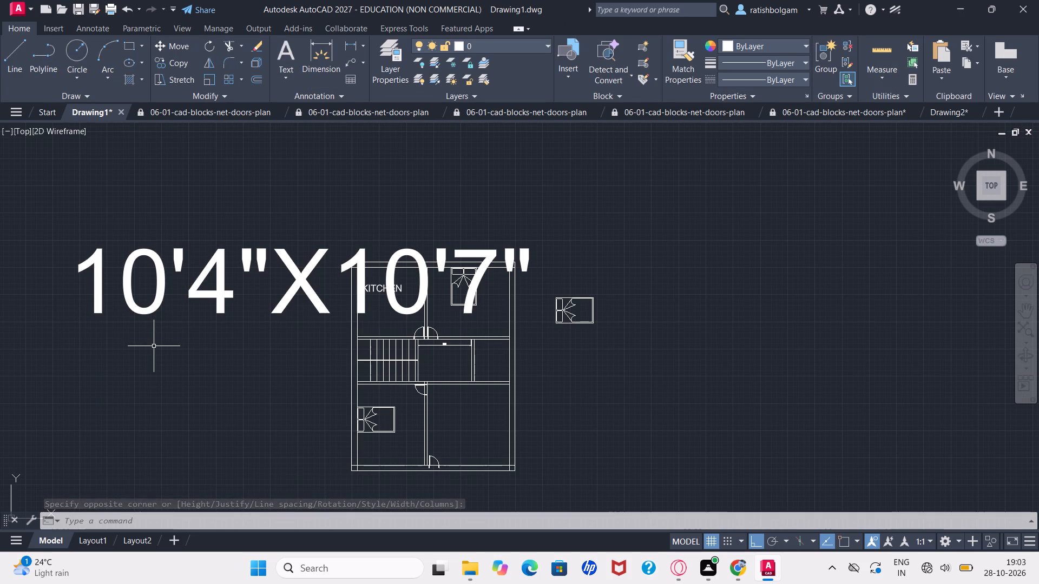
Set the default text size (TEXTSIZE) to 6".
key(t)
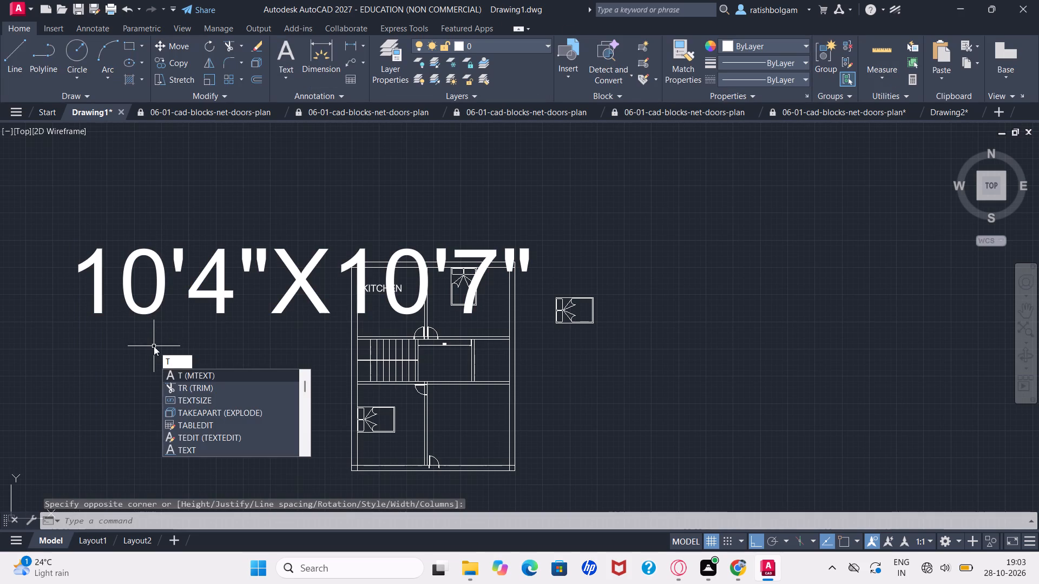
key(e)
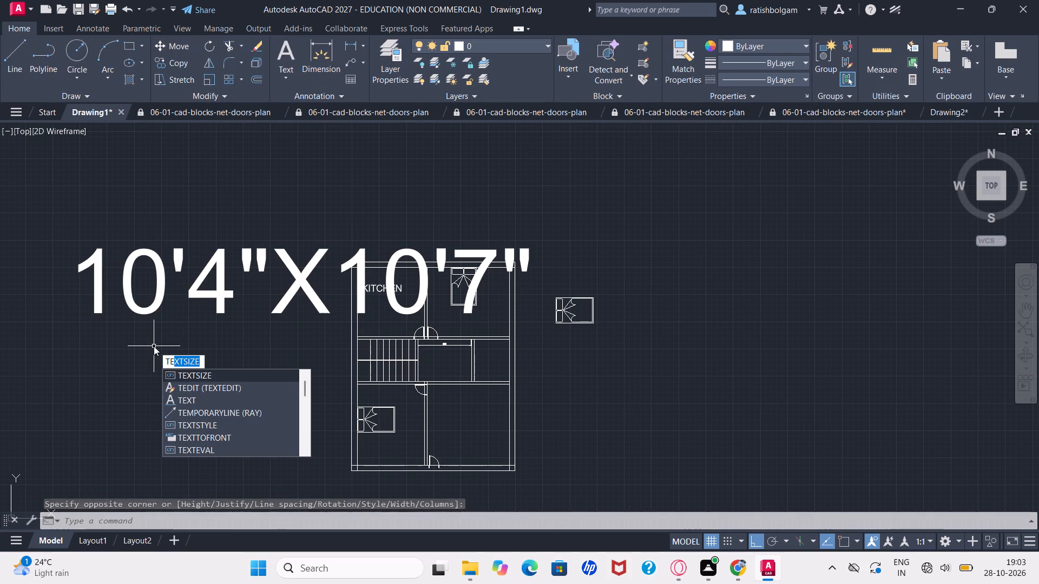
key(Return)
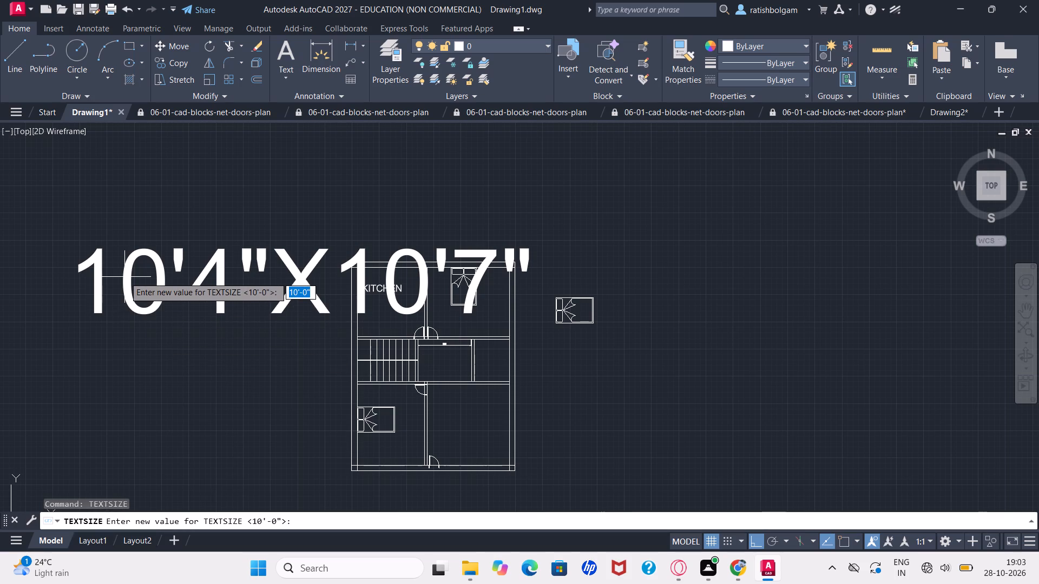
key(6)
key(shift+quotedbl)
key(Return)
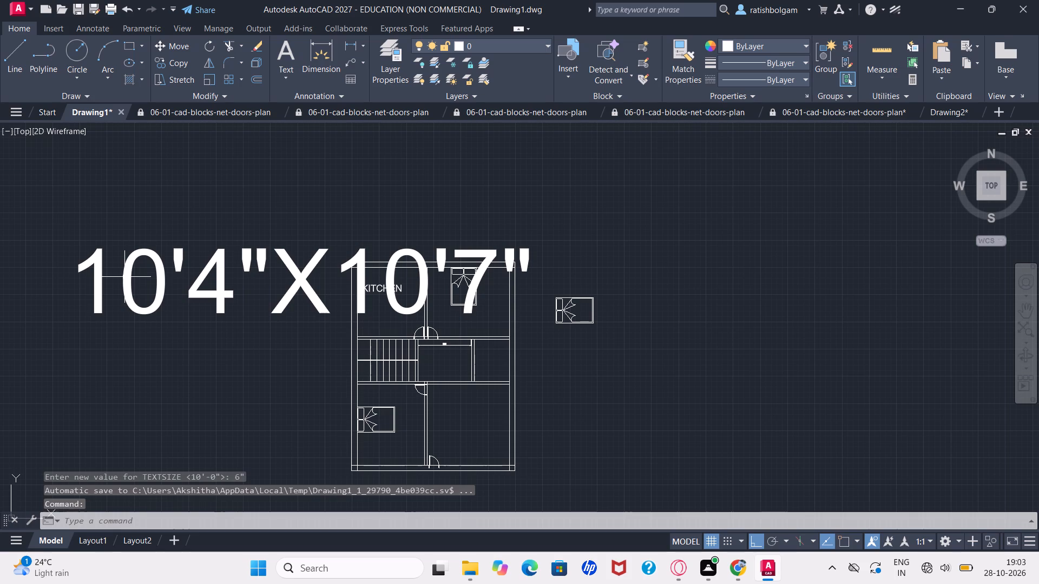
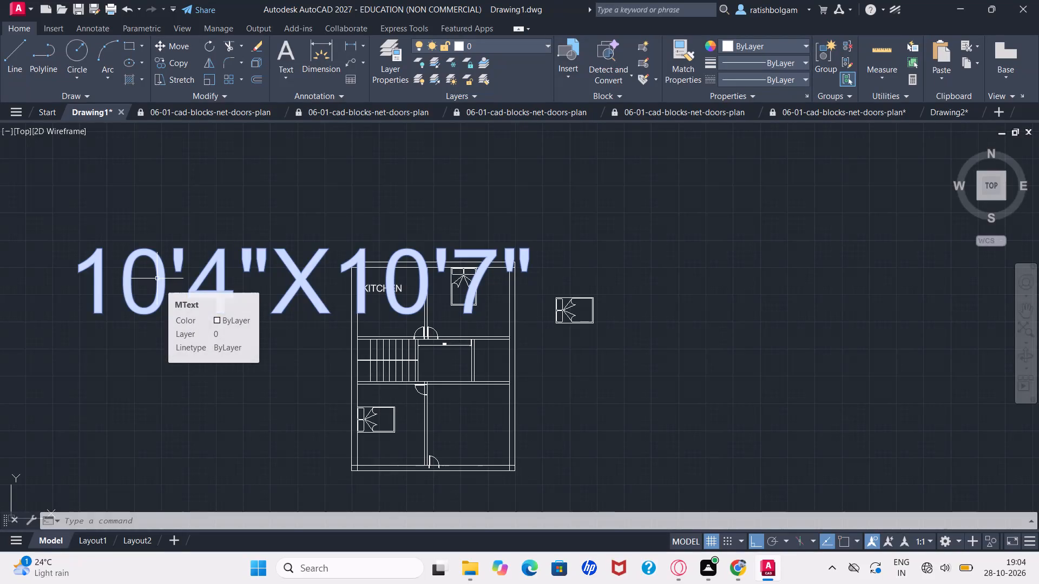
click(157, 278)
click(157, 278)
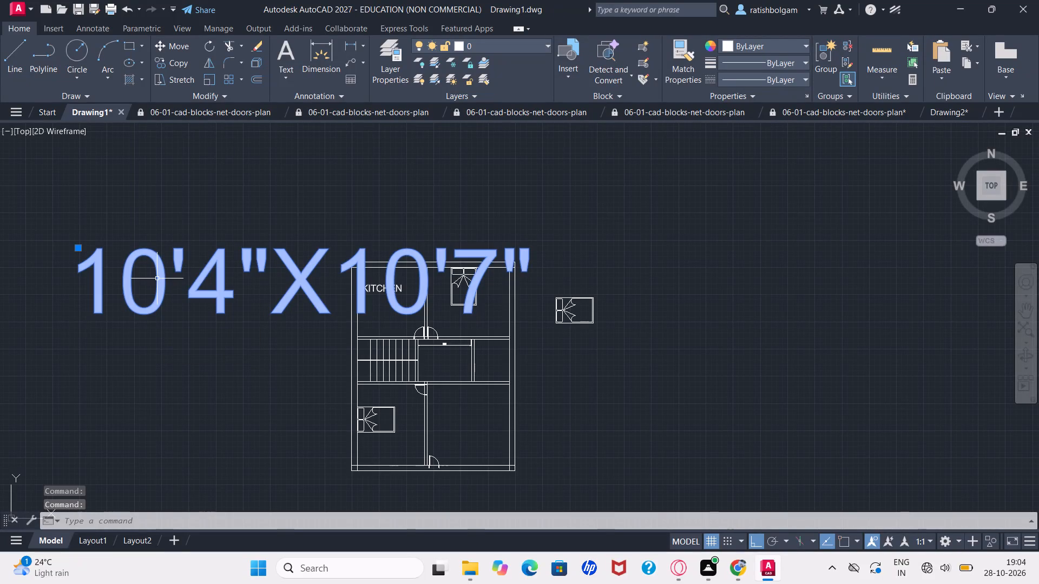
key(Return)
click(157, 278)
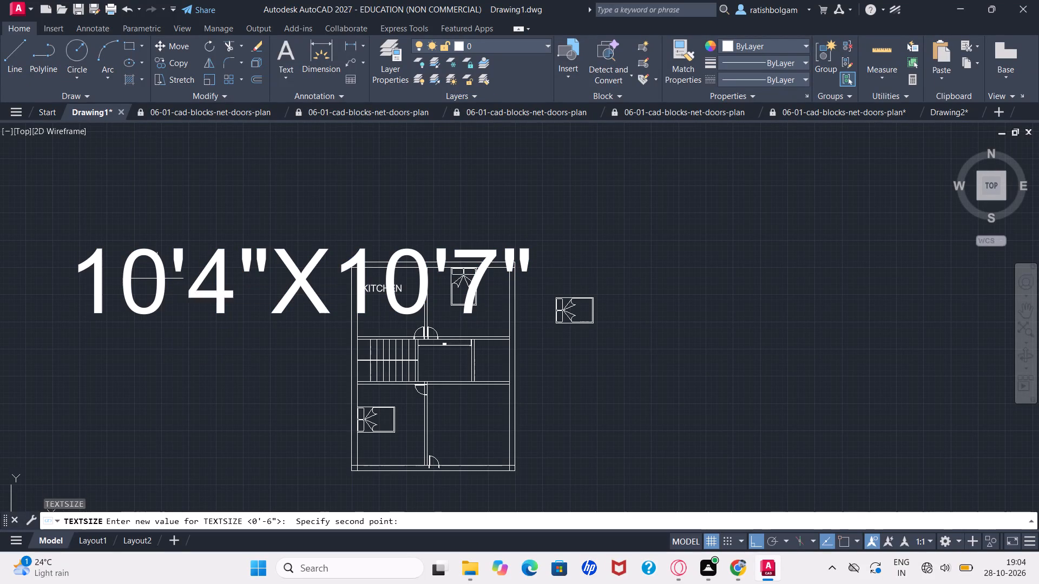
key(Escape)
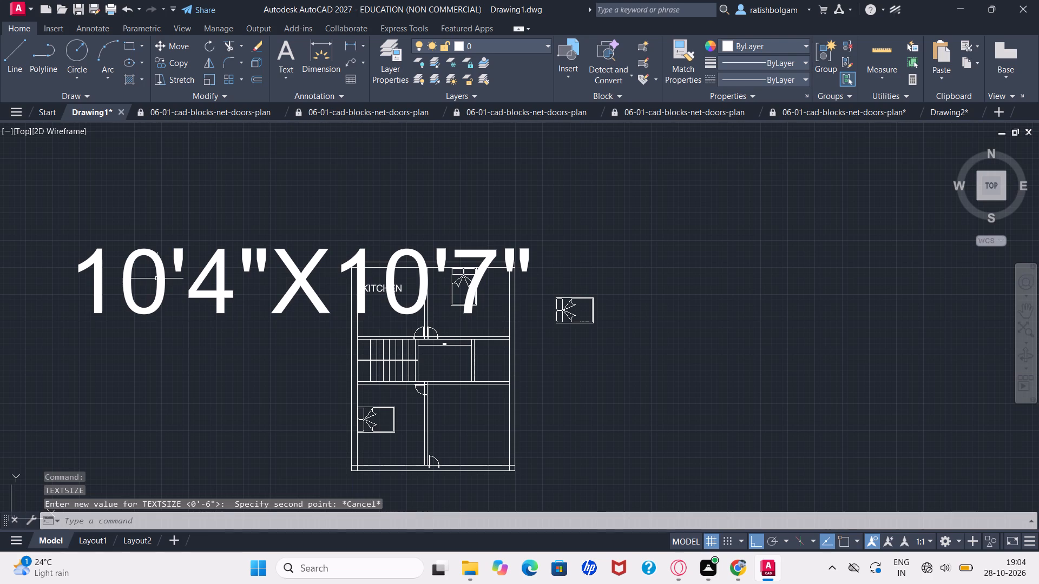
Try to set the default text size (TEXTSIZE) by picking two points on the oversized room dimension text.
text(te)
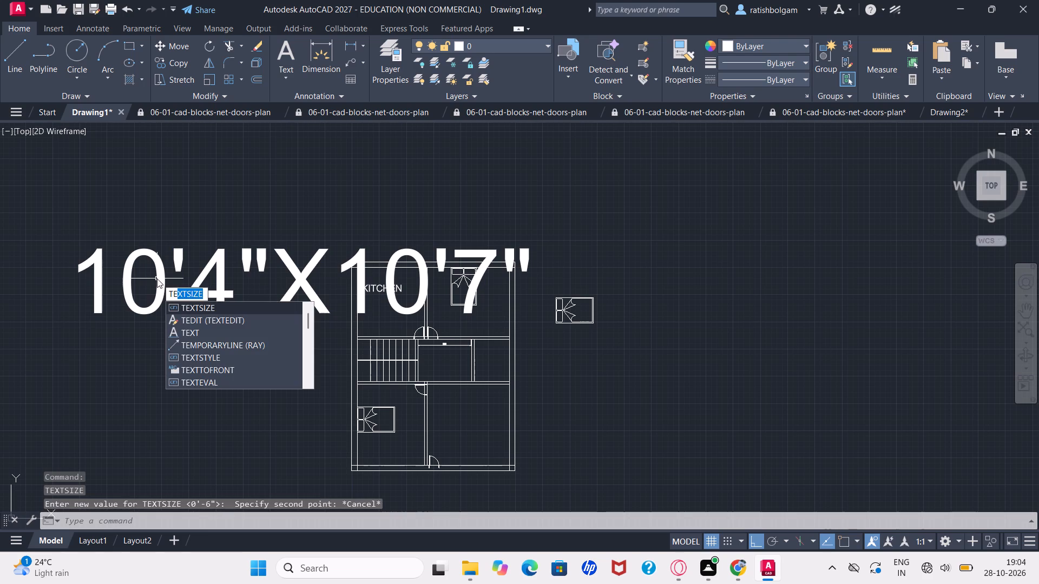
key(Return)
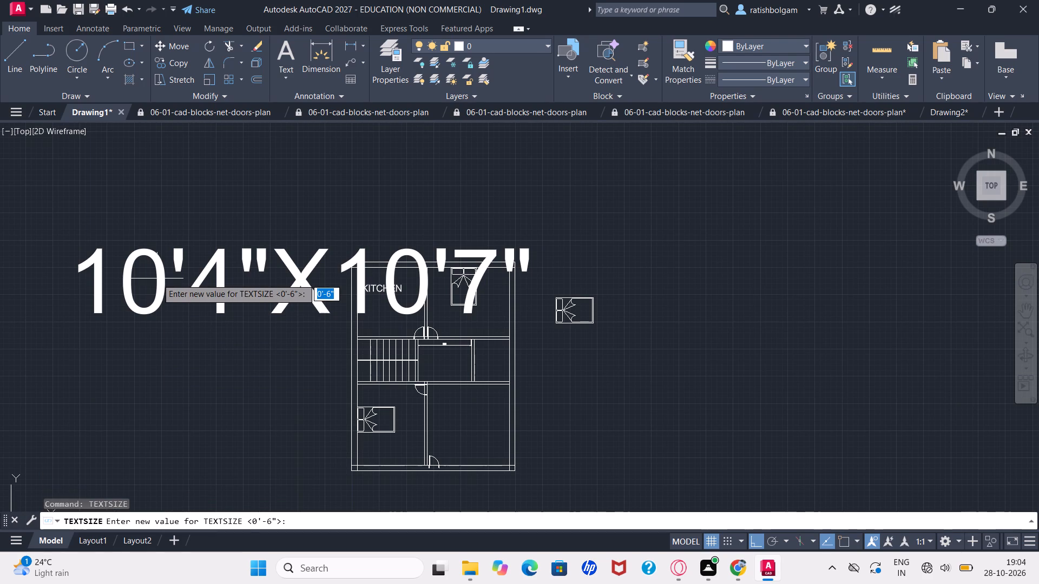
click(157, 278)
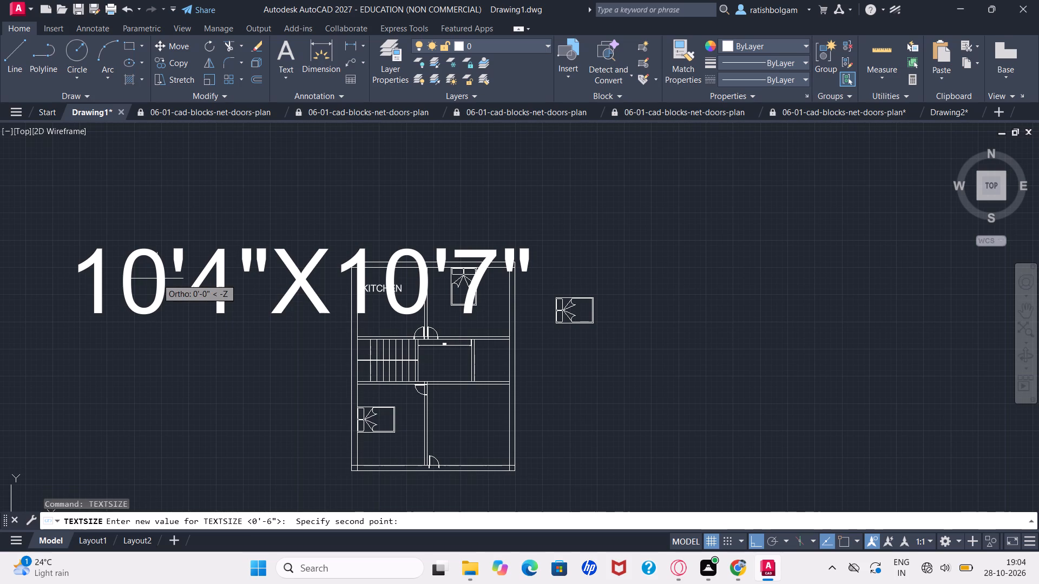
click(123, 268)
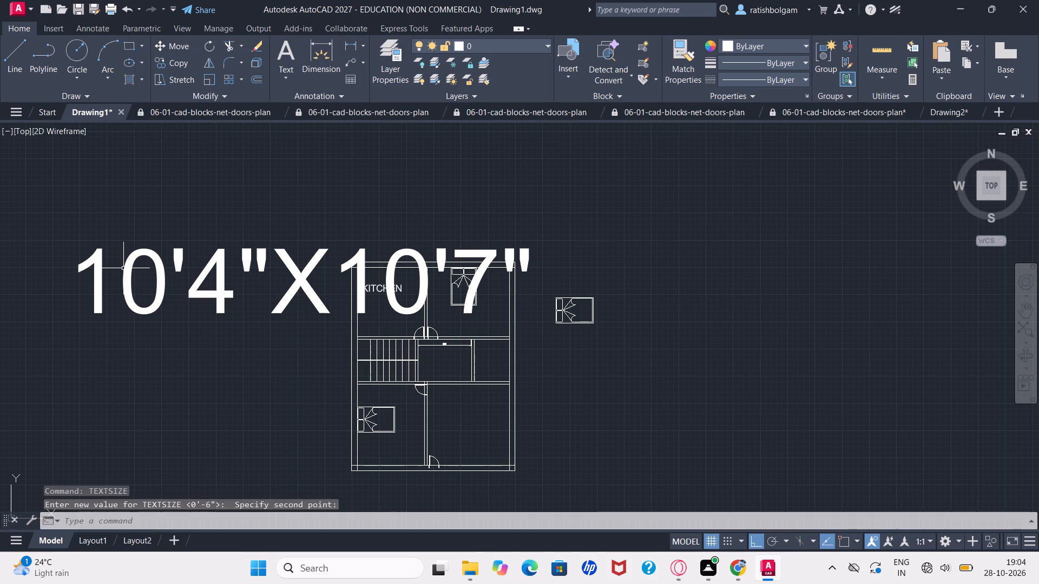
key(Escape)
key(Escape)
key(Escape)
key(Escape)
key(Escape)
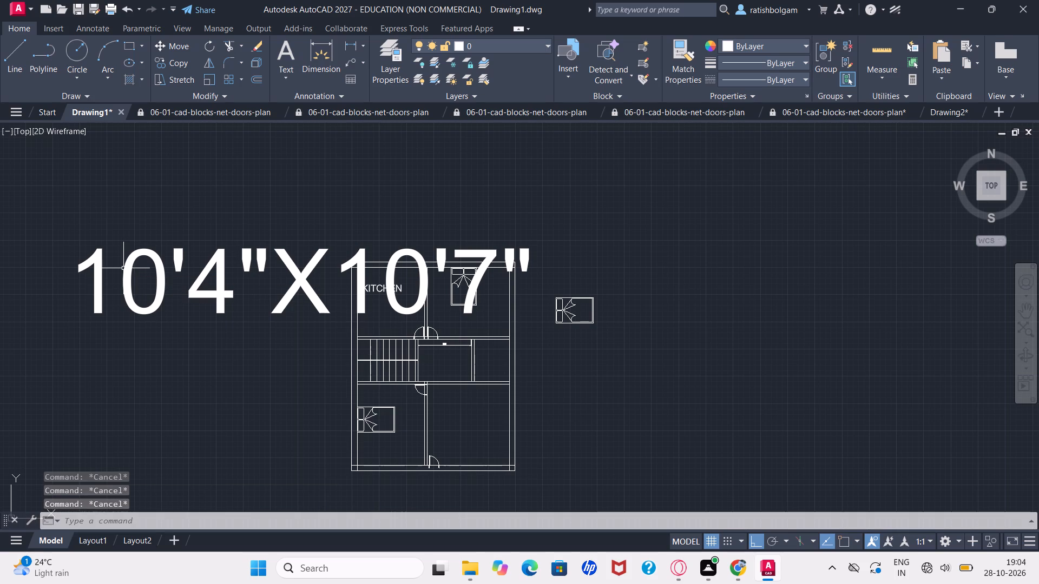
Set the default text size (TEXTSIZE) to 6".
text(te)
key(Return)
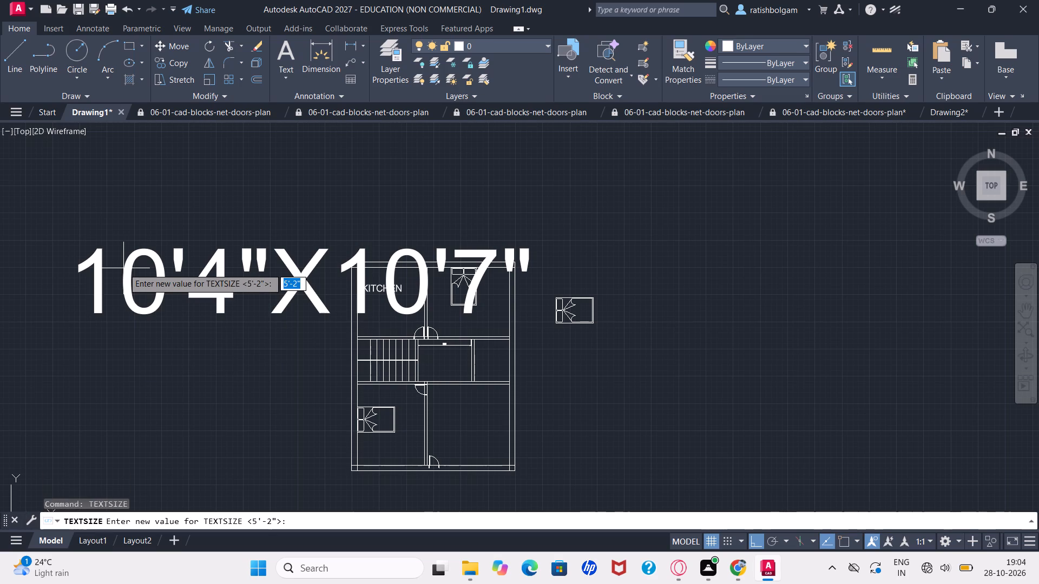
key(6)
key(shift+quotedbl)
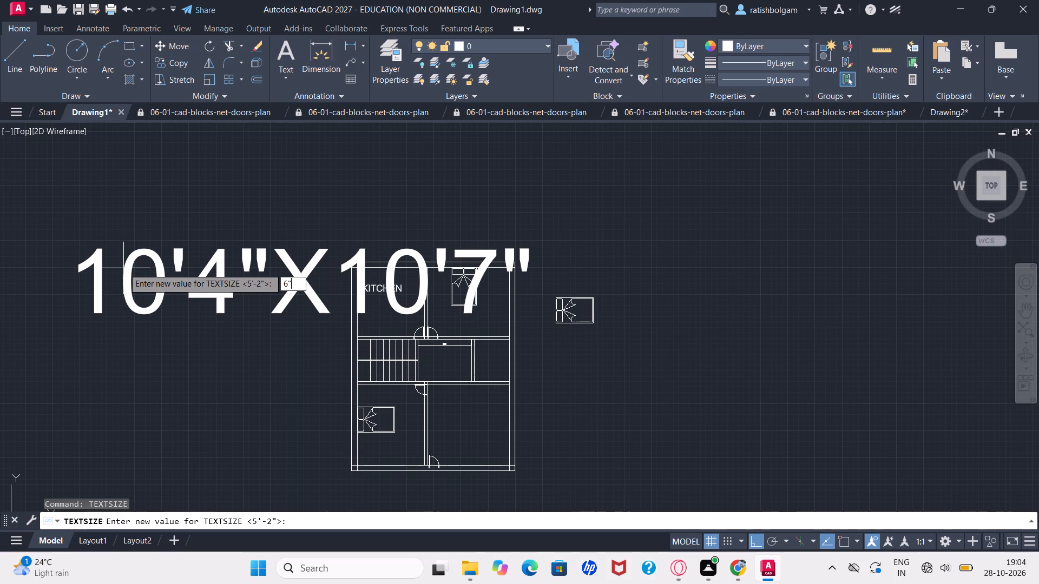
key(Return)
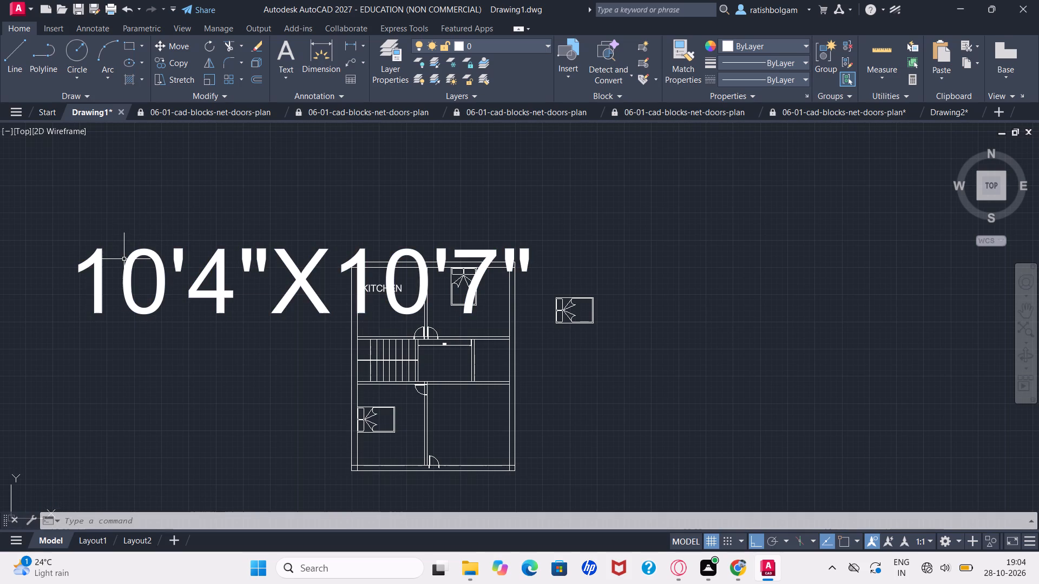
Set the text height of the oversized 10'4"X10'7" multiline text to 6" in its properties.
click(124, 259)
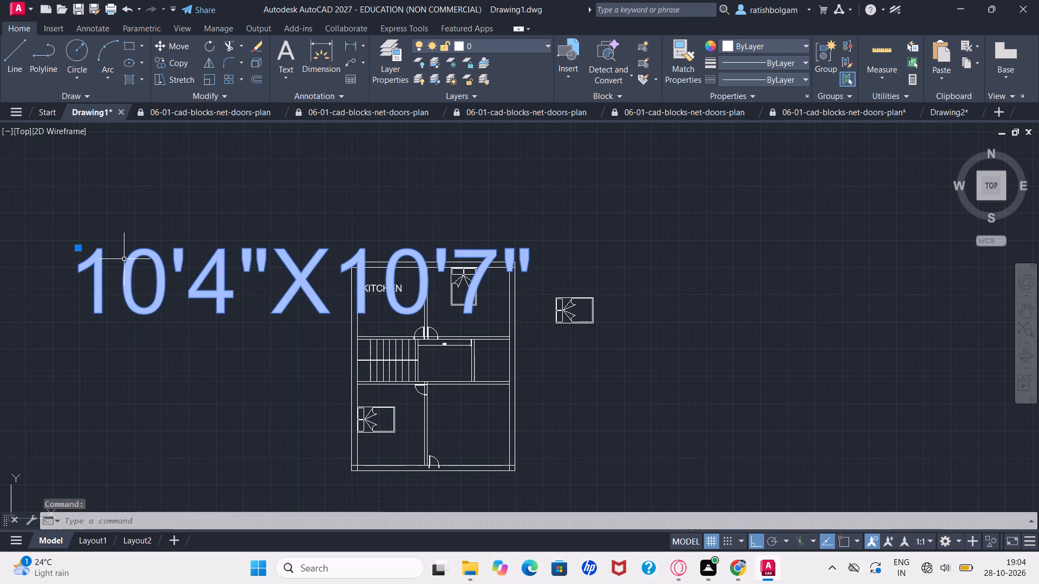
key(ctrl+1)
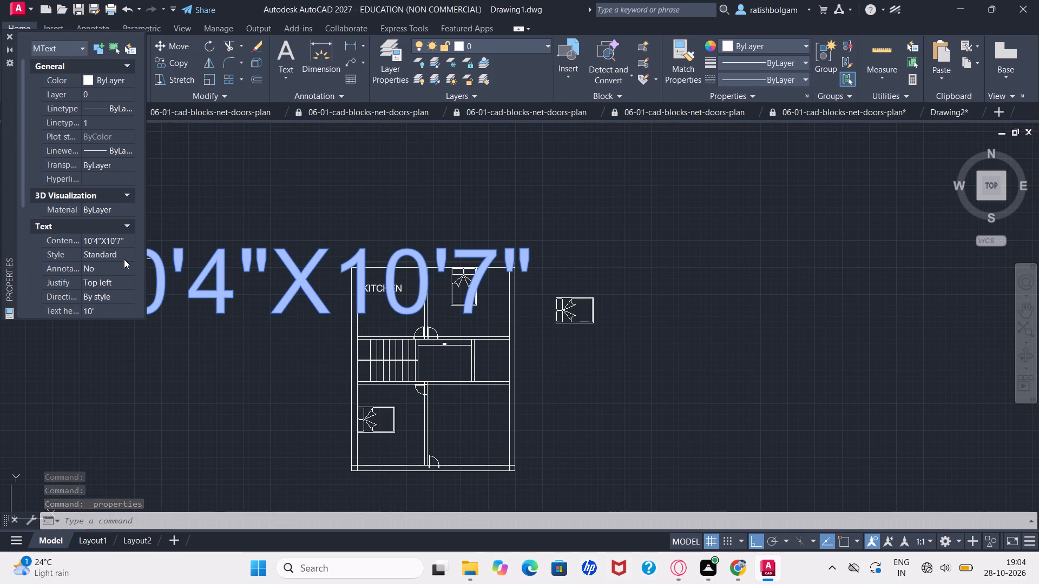
click(93, 308)
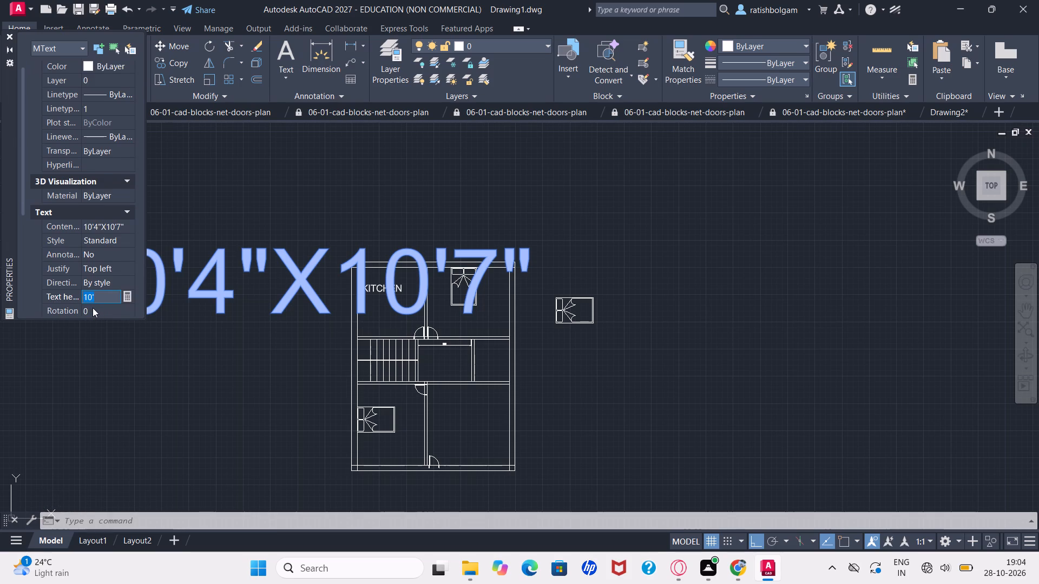
key(6)
key(shift+quotedbl)
key(Return)
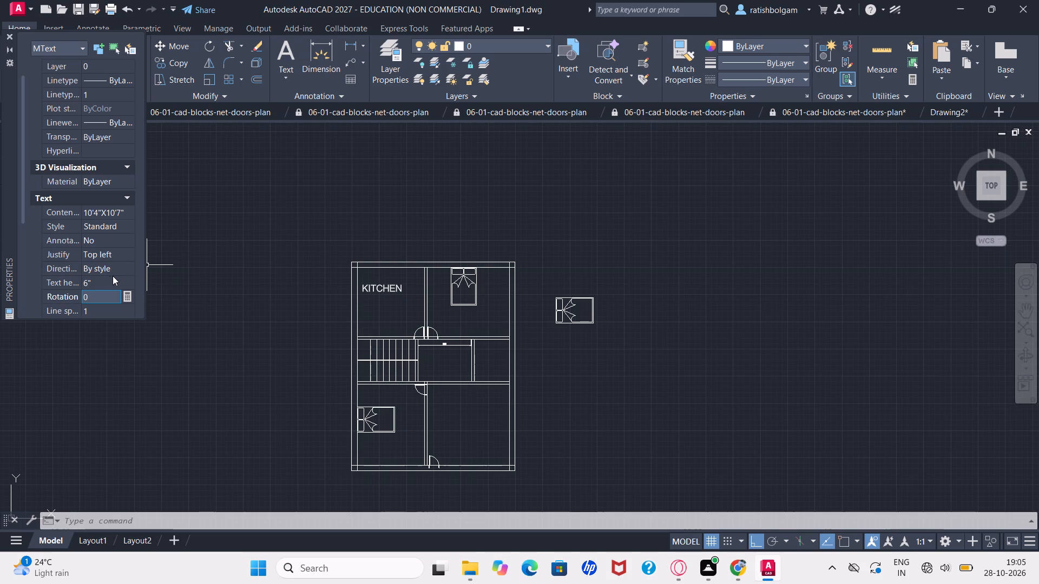
Set the text height of the 10'4"X10'7" text to 8" and close its properties.
click(97, 280)
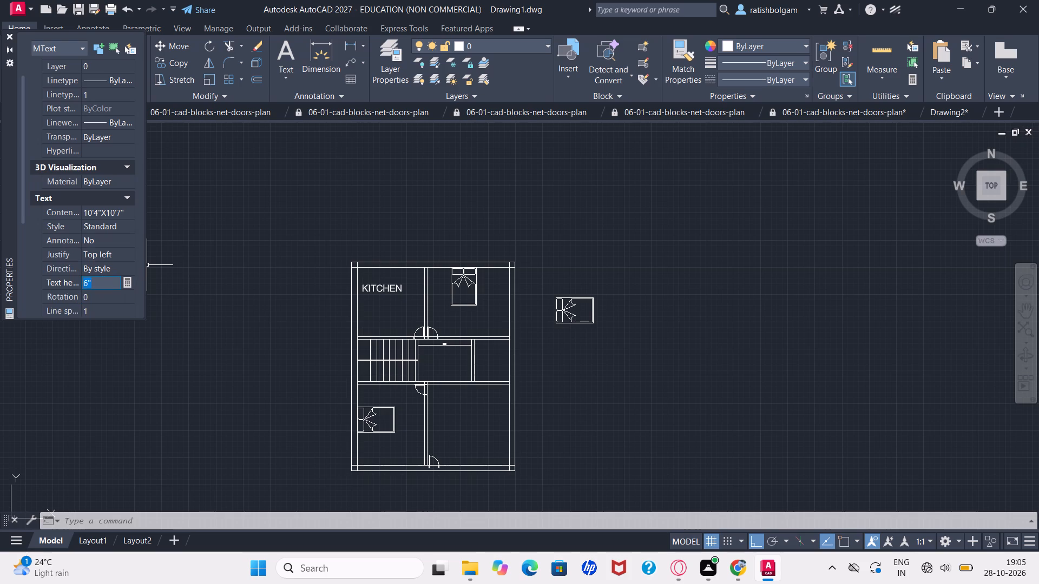
key(8)
key(shift+quotedbl)
key(Return)
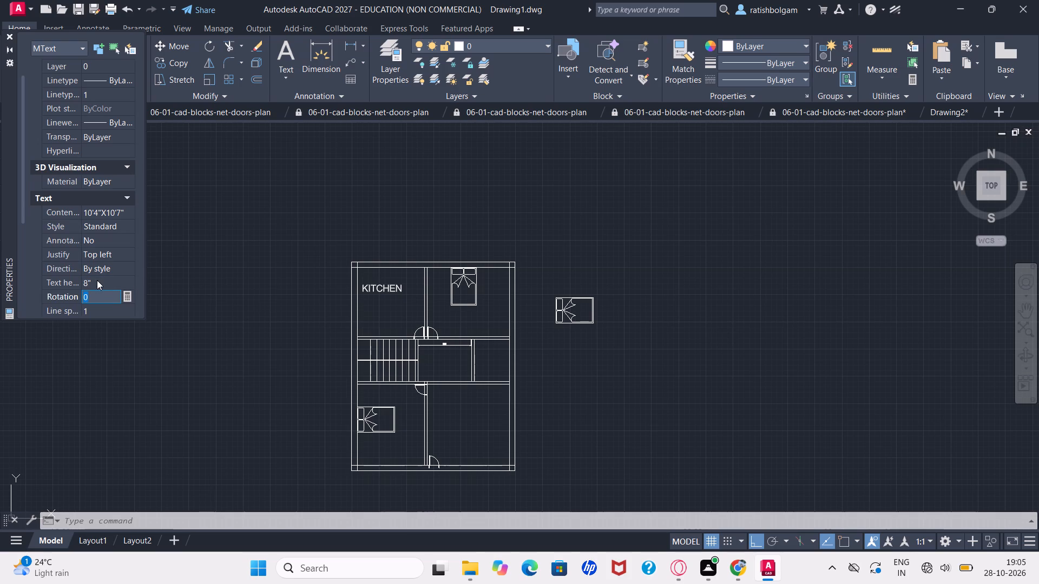
click(176, 235)
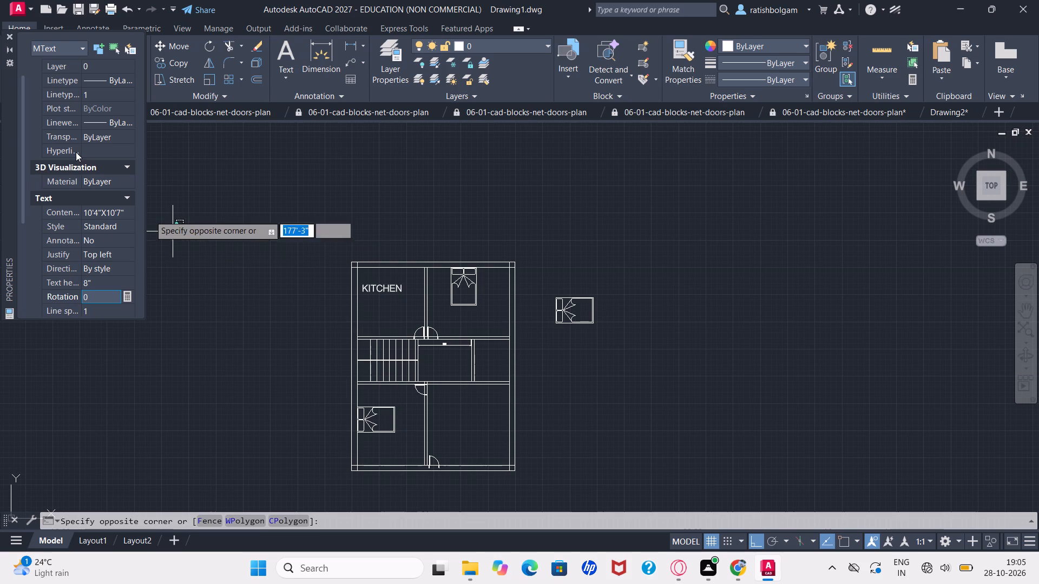
click(9, 33)
click(35, 169)
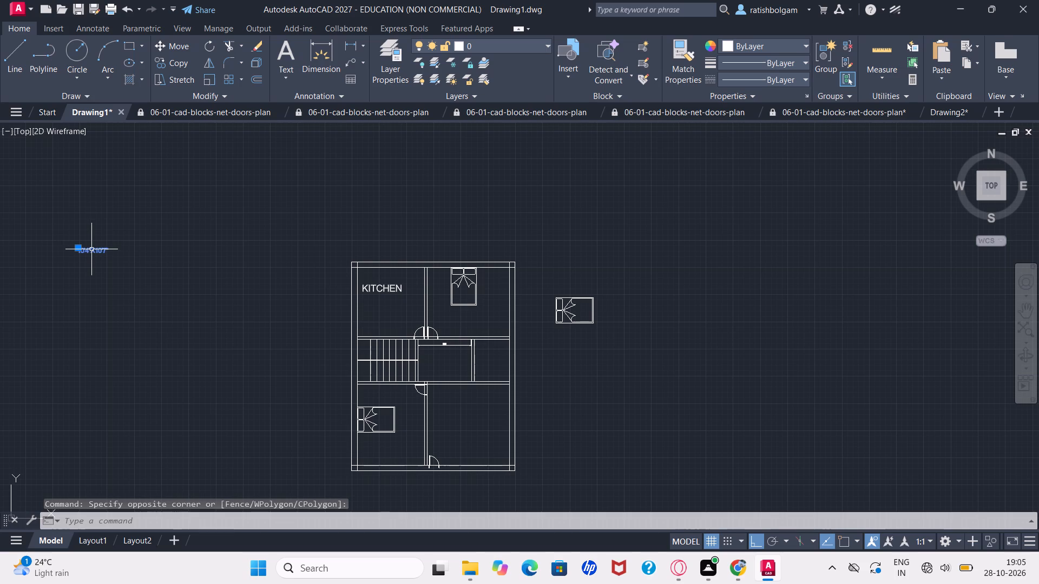
Move the 10'4"X10'7" text lying outside the plan, using a base point on the text itself.
key(m)
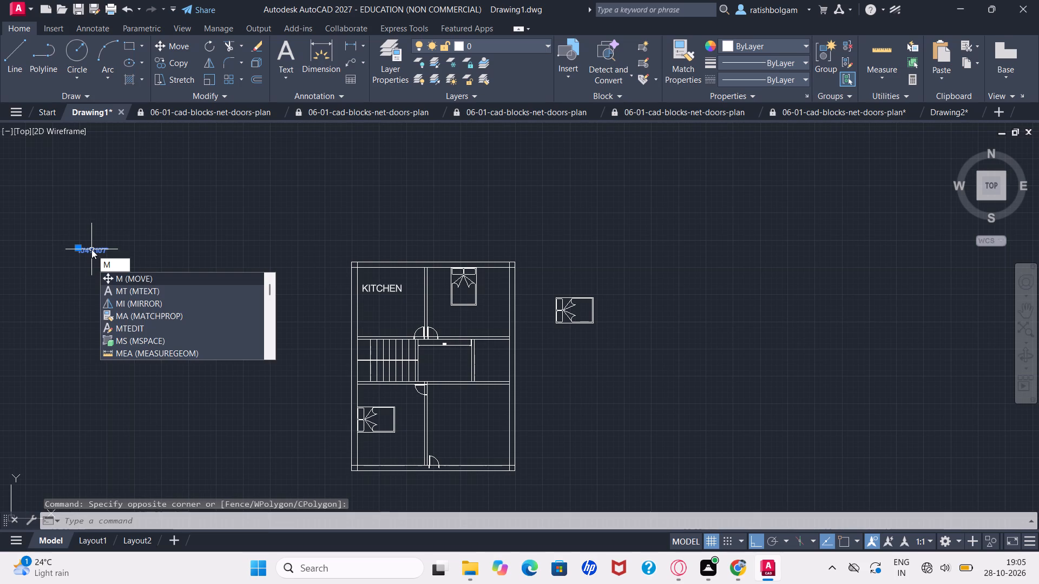
key(Return)
click(91, 249)
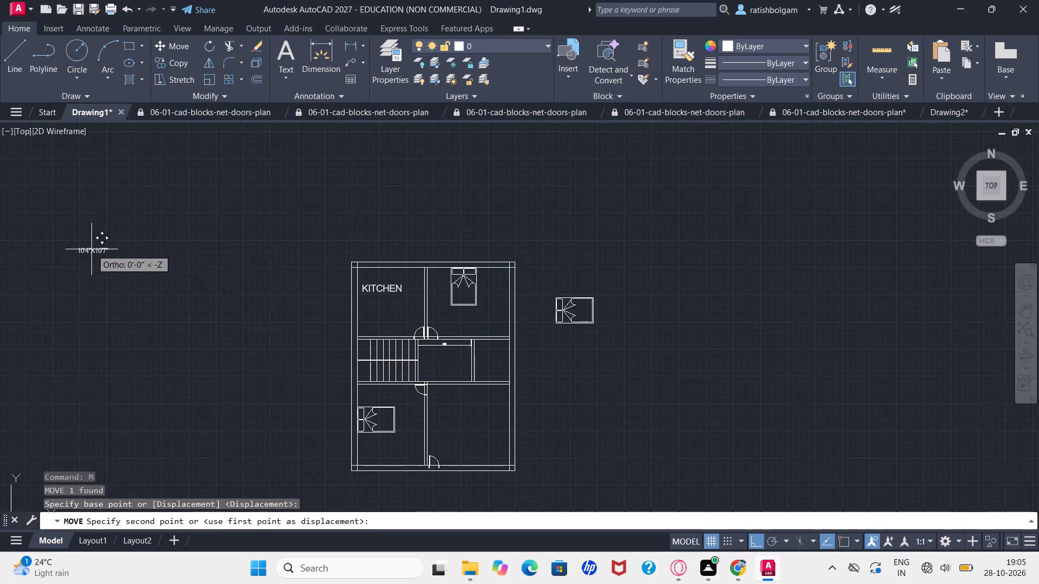
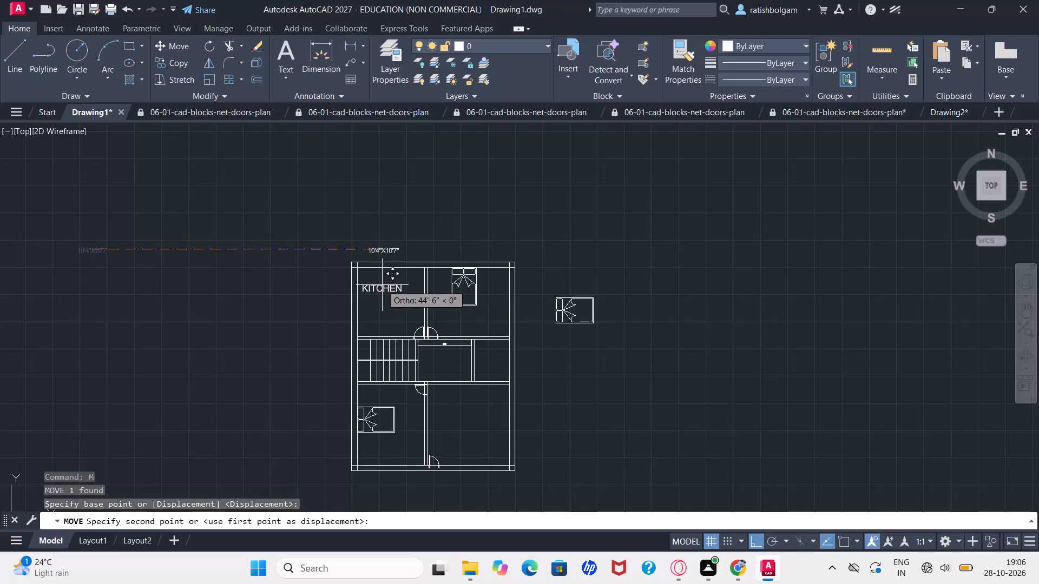
Move the 10'4"X10'7" text about 44'-6" horizontally to line up above the kitchen, and straight down to below the KITCHEN label.
click(382, 285)
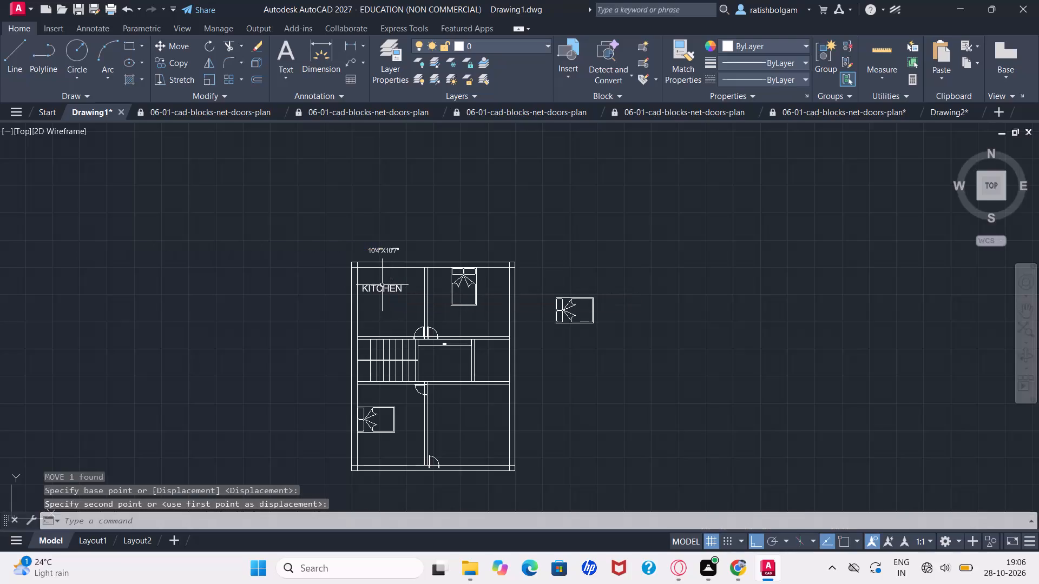
key(m)
key(Return)
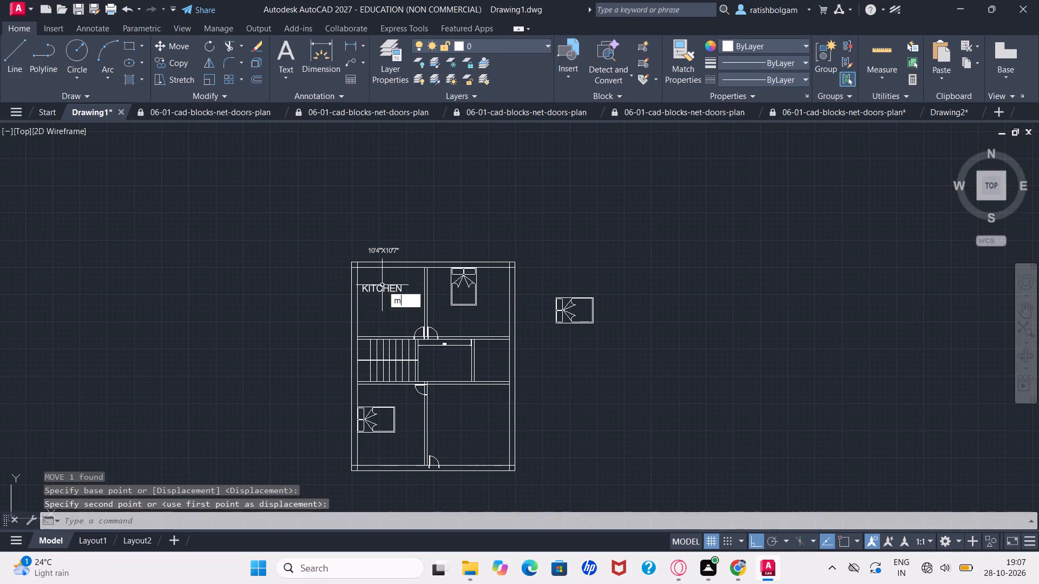
click(379, 248)
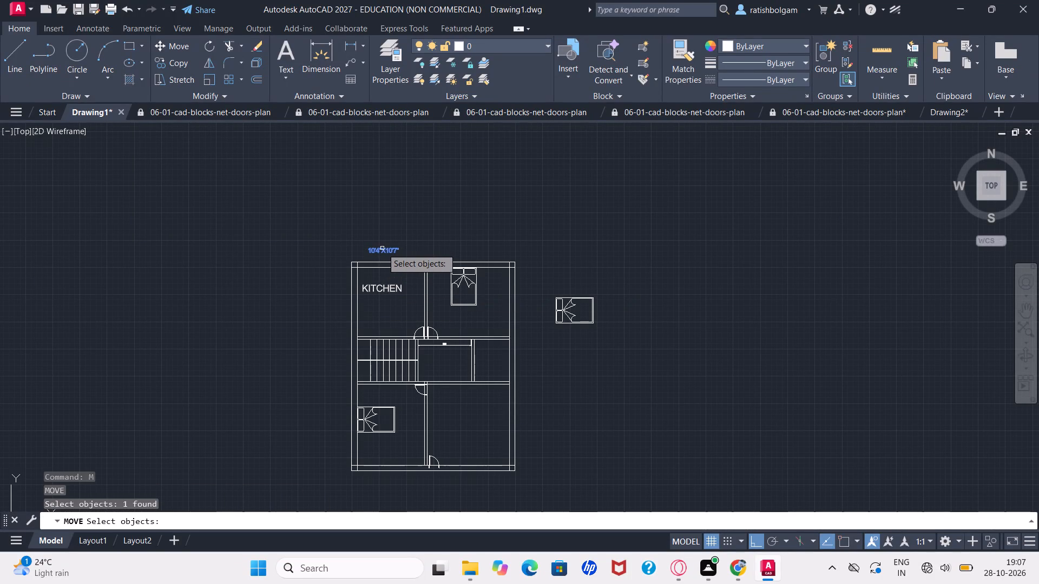
key(Return)
click(382, 248)
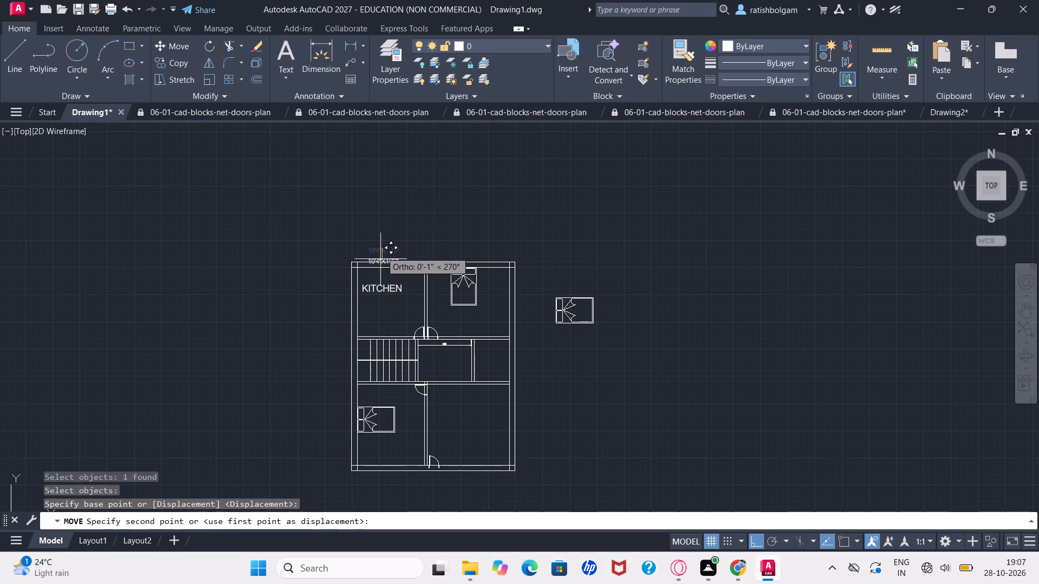
click(389, 311)
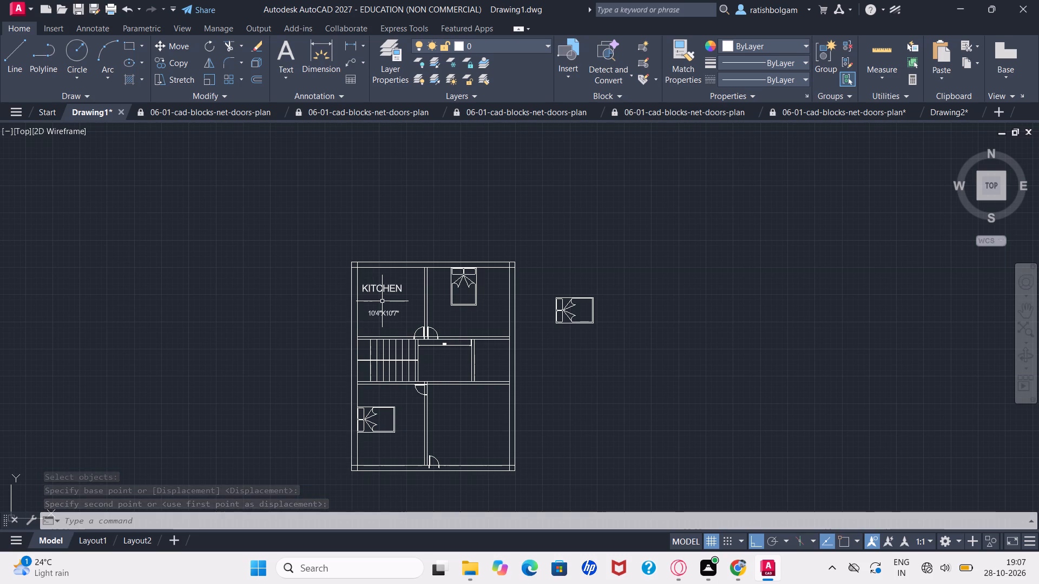
Move the KITCHEN label horizontally out of its room to the empty area just beyond the plan's left outer wall.
key(m)
key(Return)
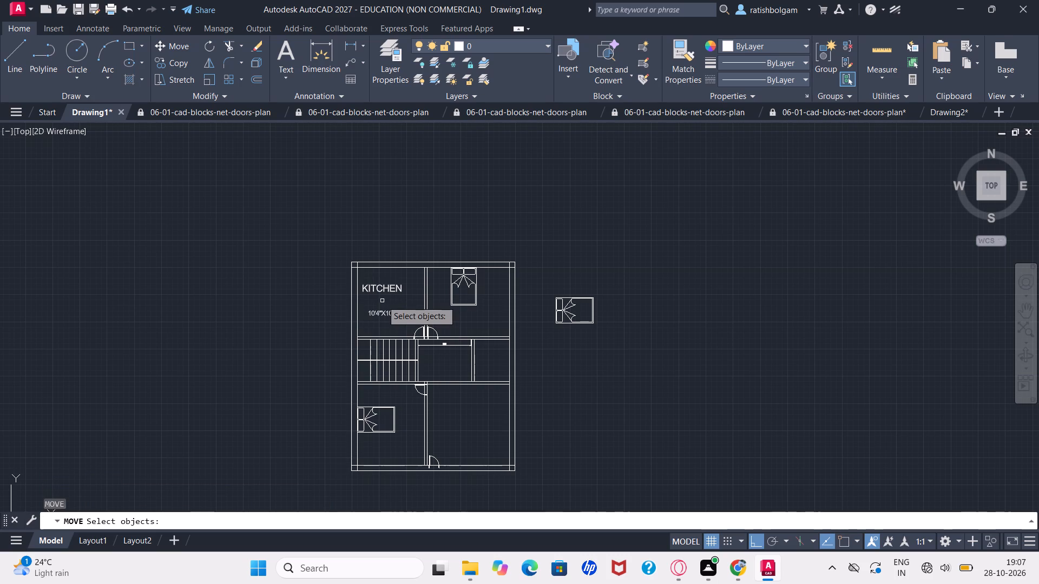
drag(382, 290, 333, 287)
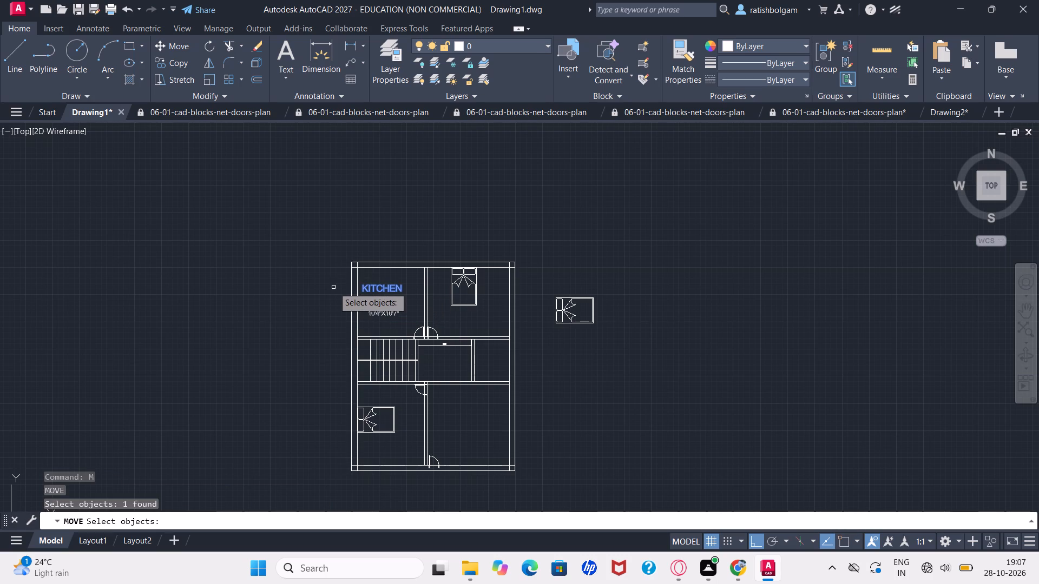
drag(333, 287, 377, 288)
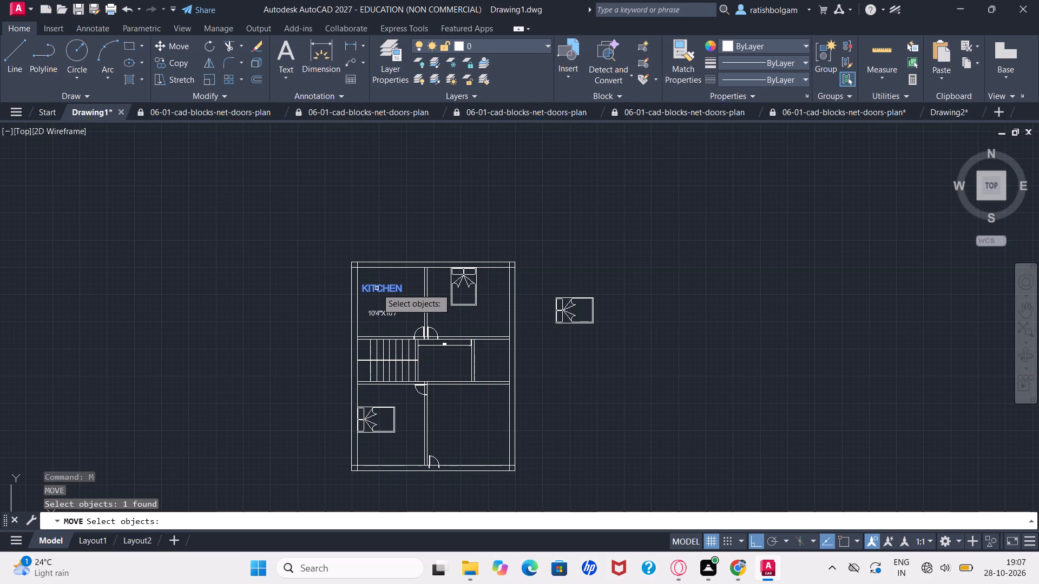
key(Return)
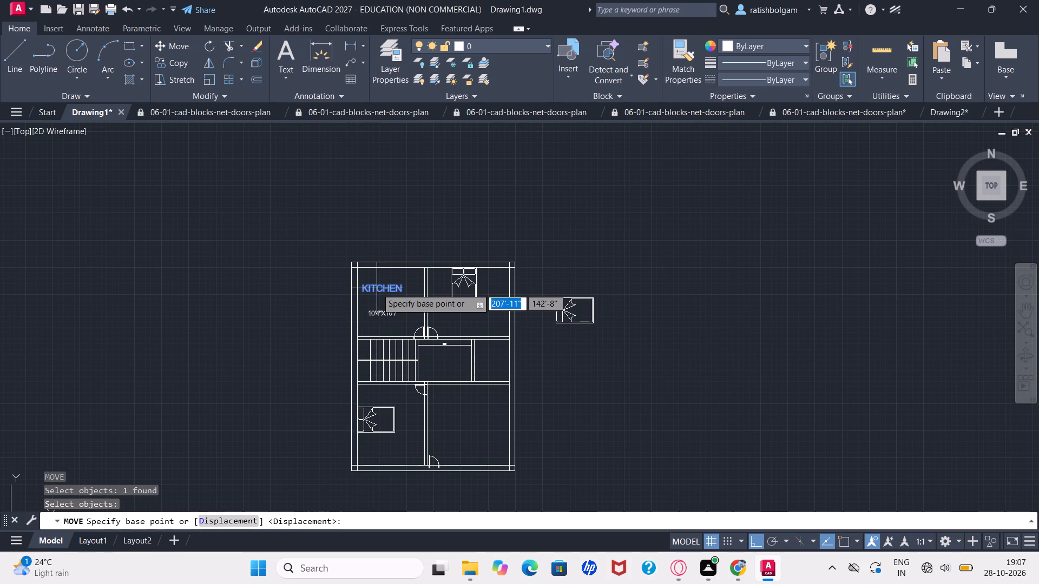
click(374, 290)
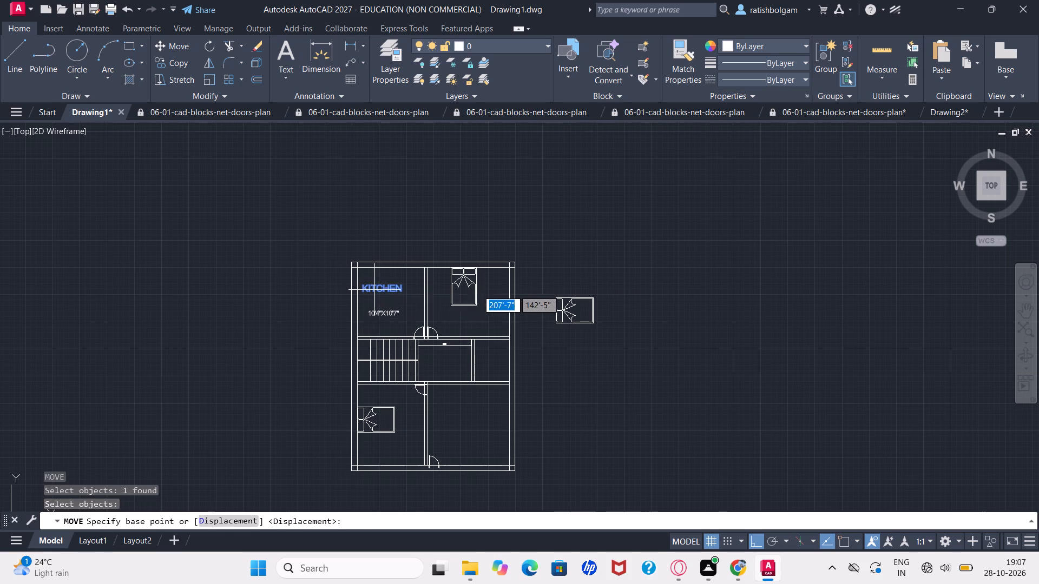
click(309, 281)
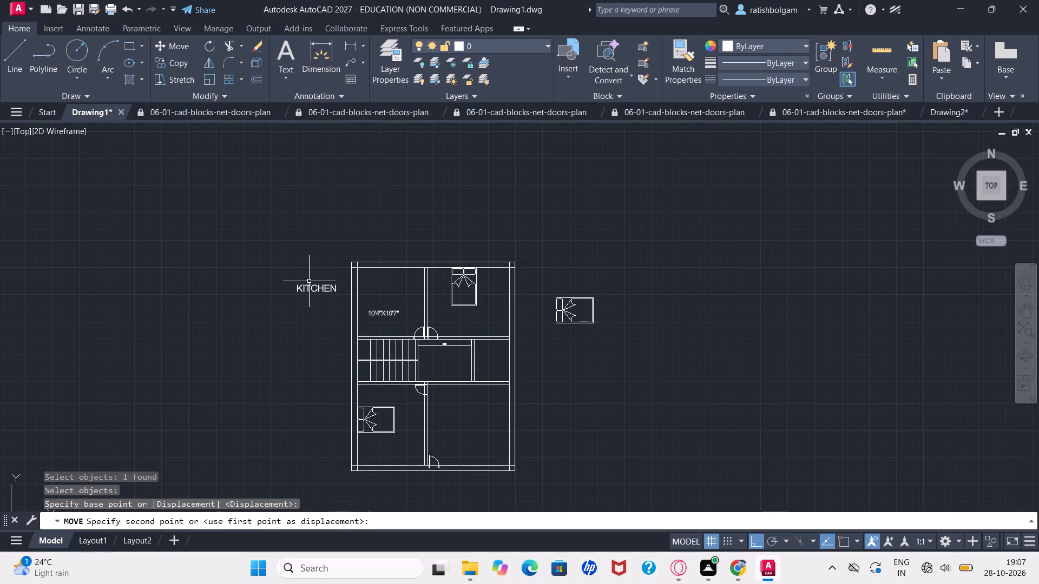
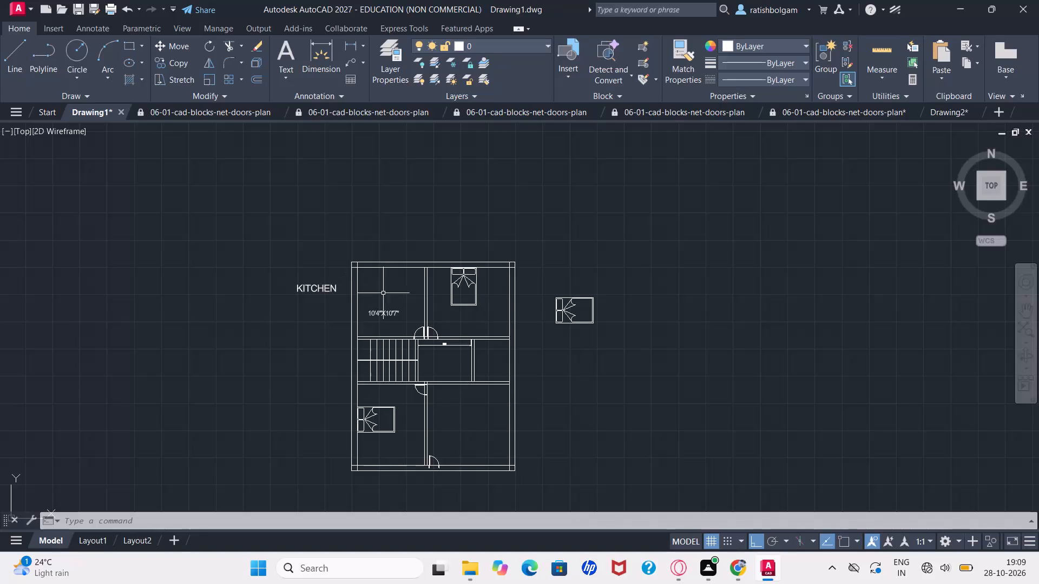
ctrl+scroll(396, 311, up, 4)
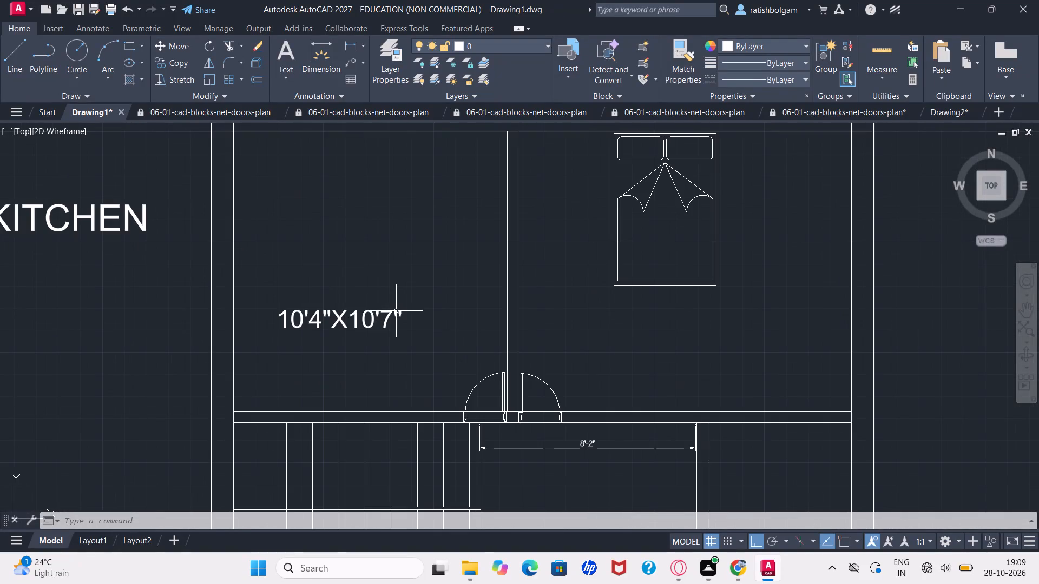
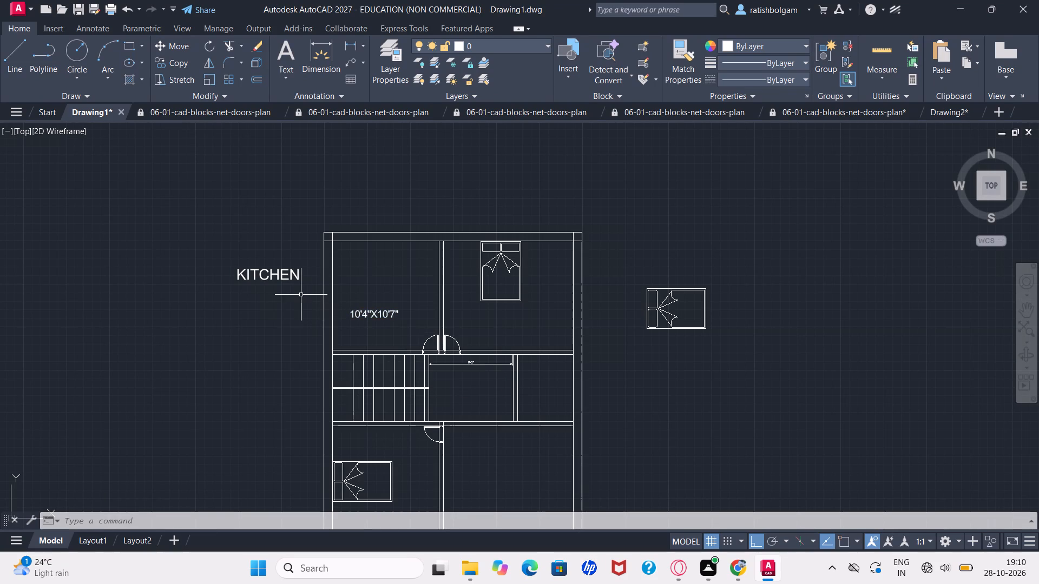
Set the default text size to about 9" by picking two points across the KITCHEN label.
key(t)
key(e)
key(Return)
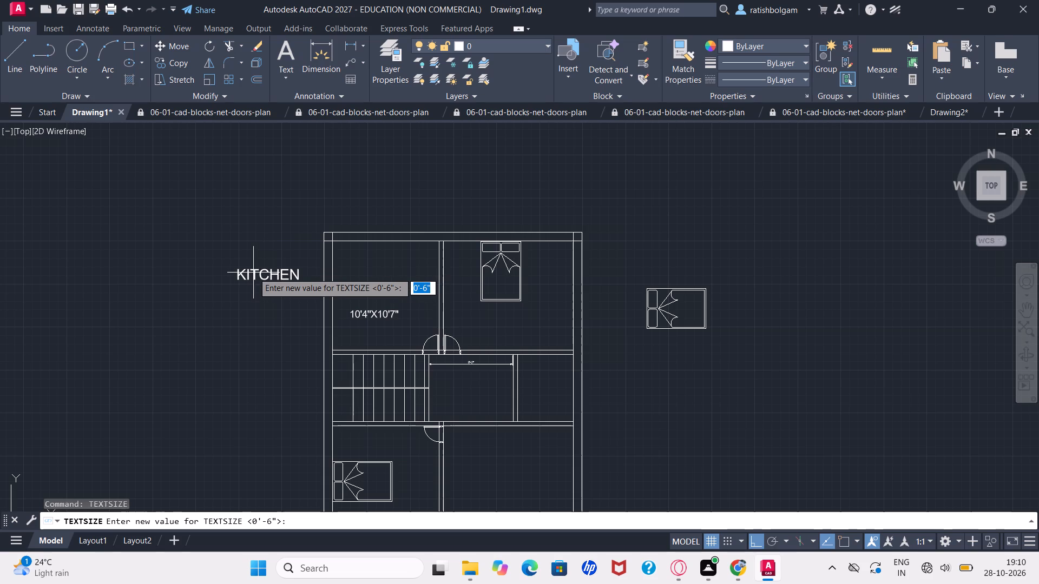
click(253, 273)
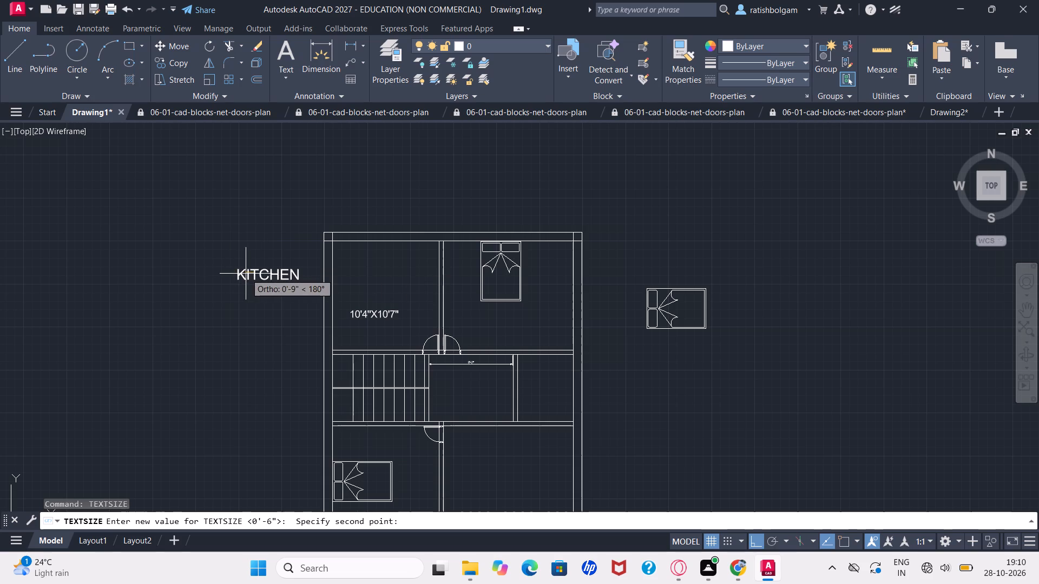
click(246, 274)
Set the text height of the KITCHEN label to 6".
click(246, 274)
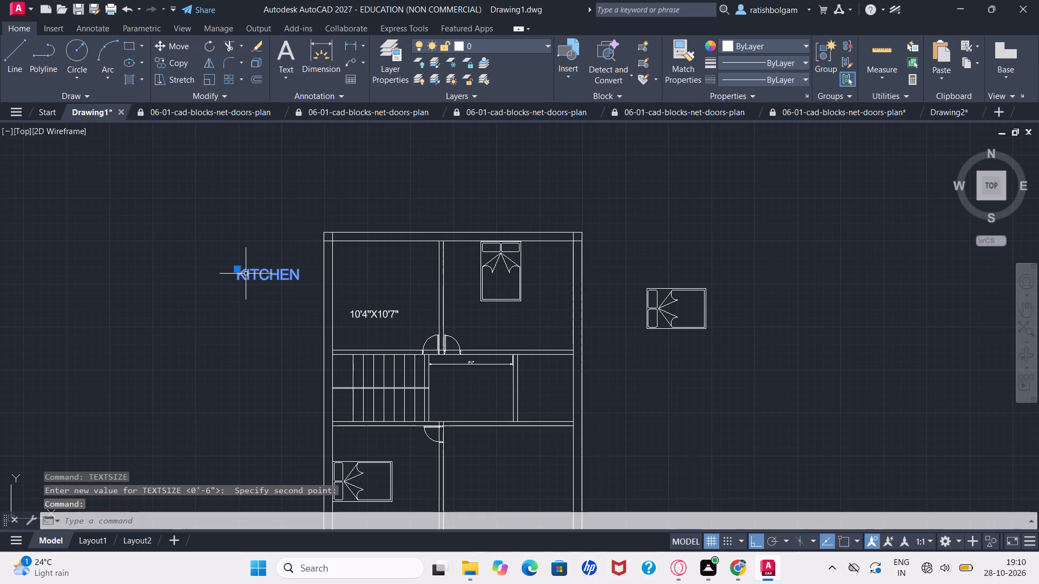
key(ctrl+1)
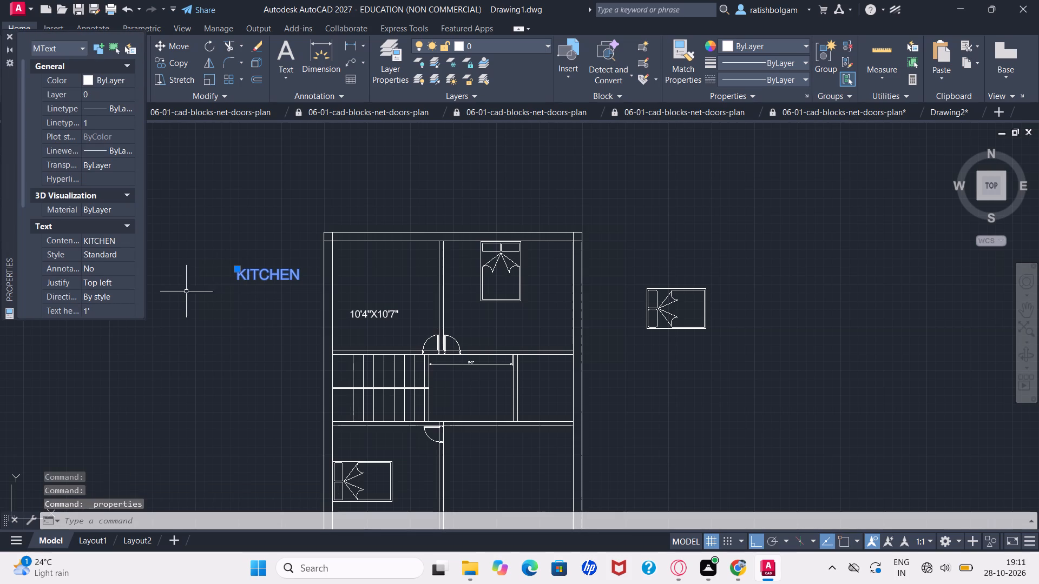
click(89, 309)
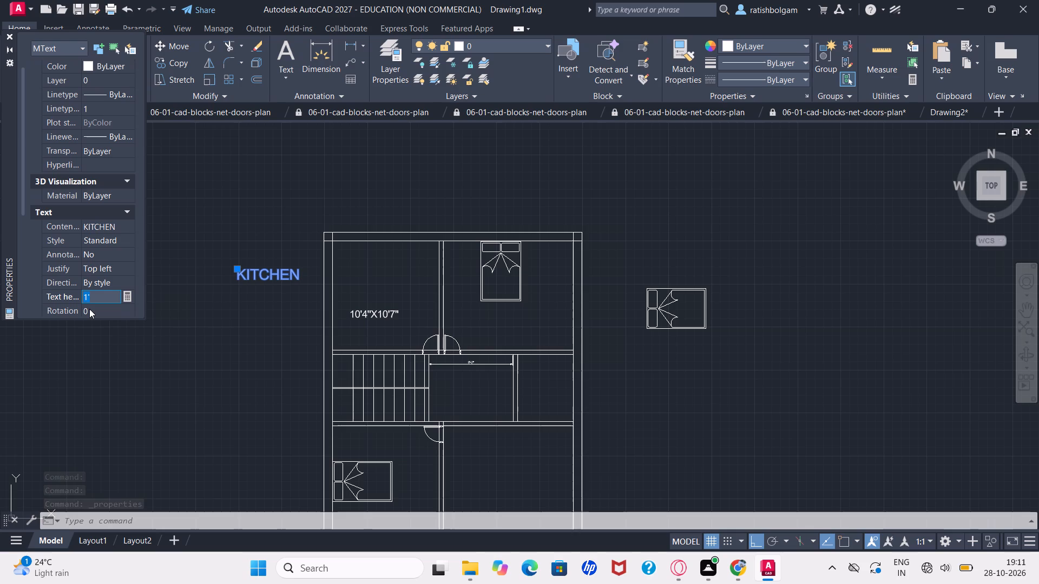
key(6)
key(shift+quotedbl)
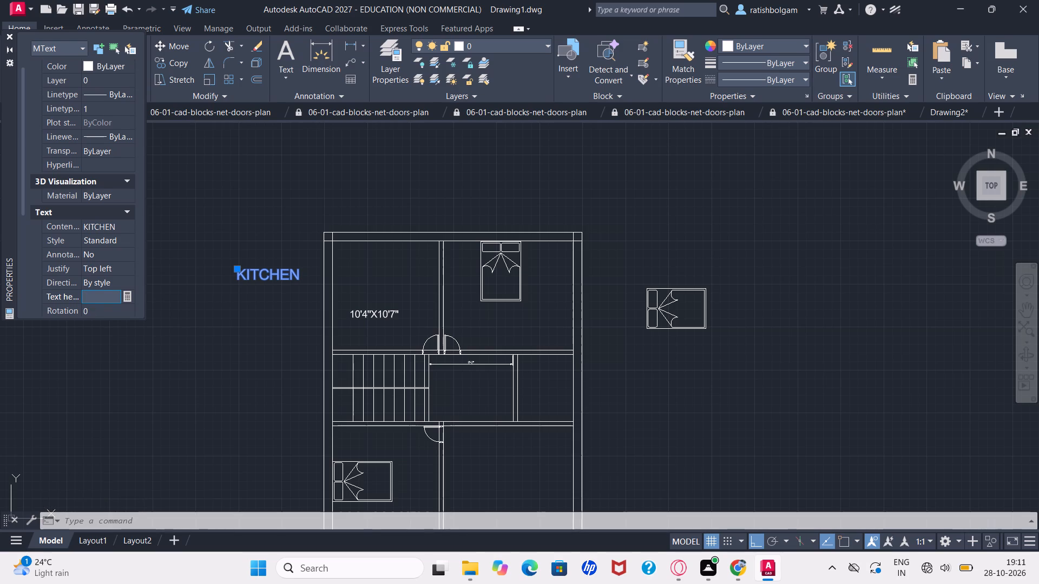
key(Return)
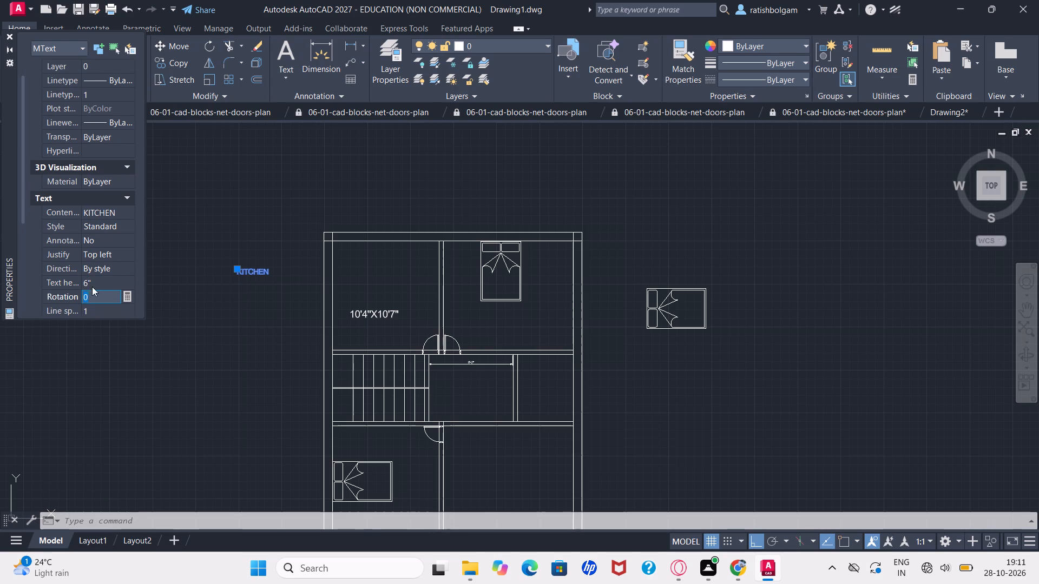
click(174, 253)
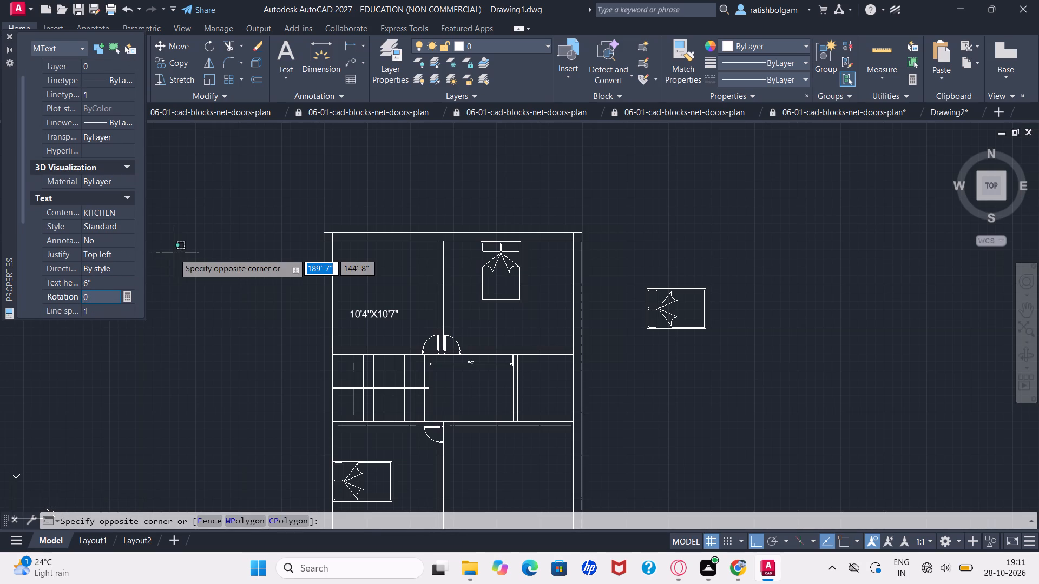
key(Escape)
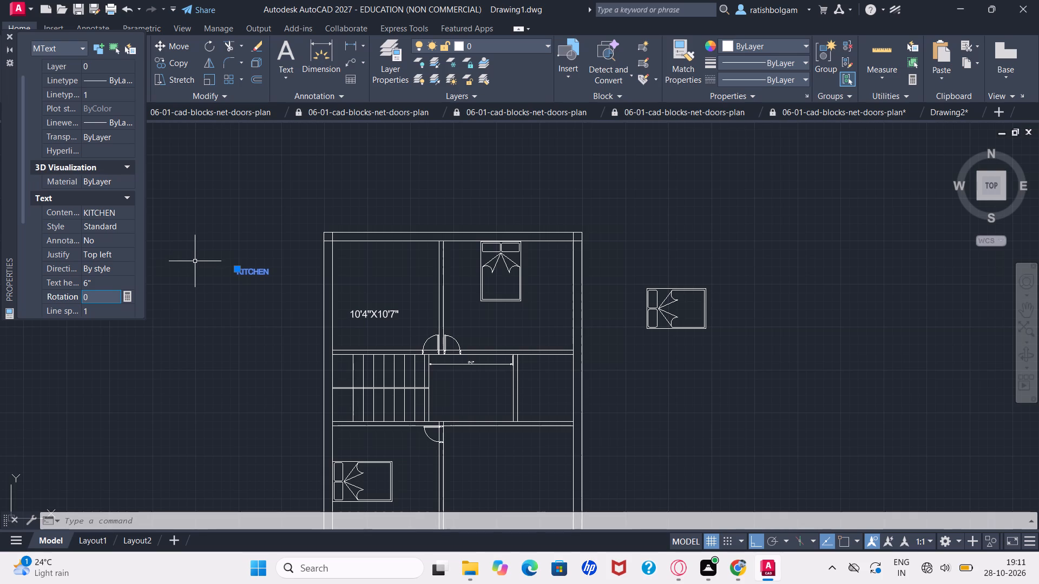
Move the KITCHEN label into the plan's upper-left room, placing it just above the 10'4"X10'7" text.
key(m)
key(Return)
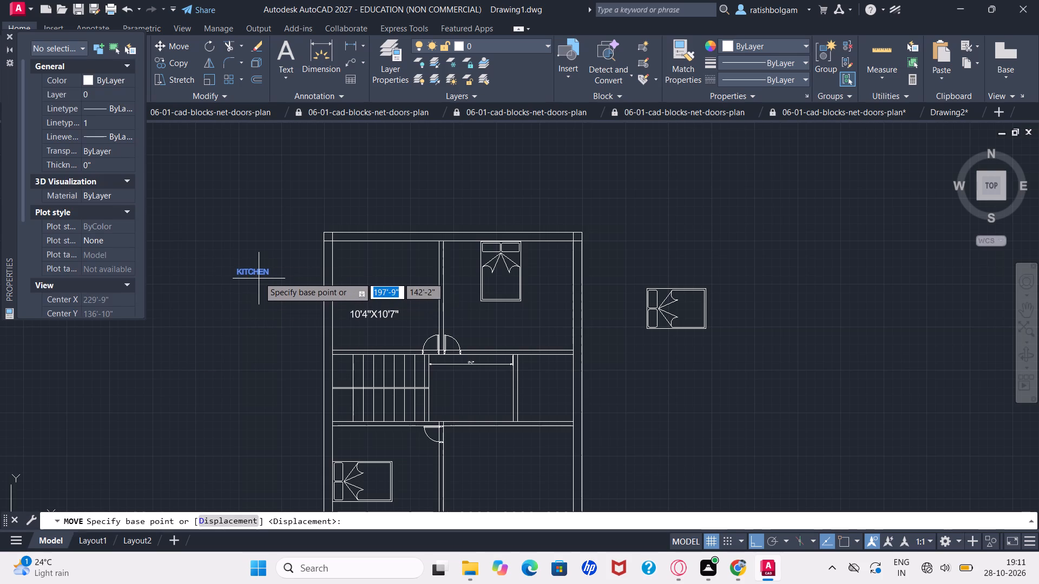
click(259, 275)
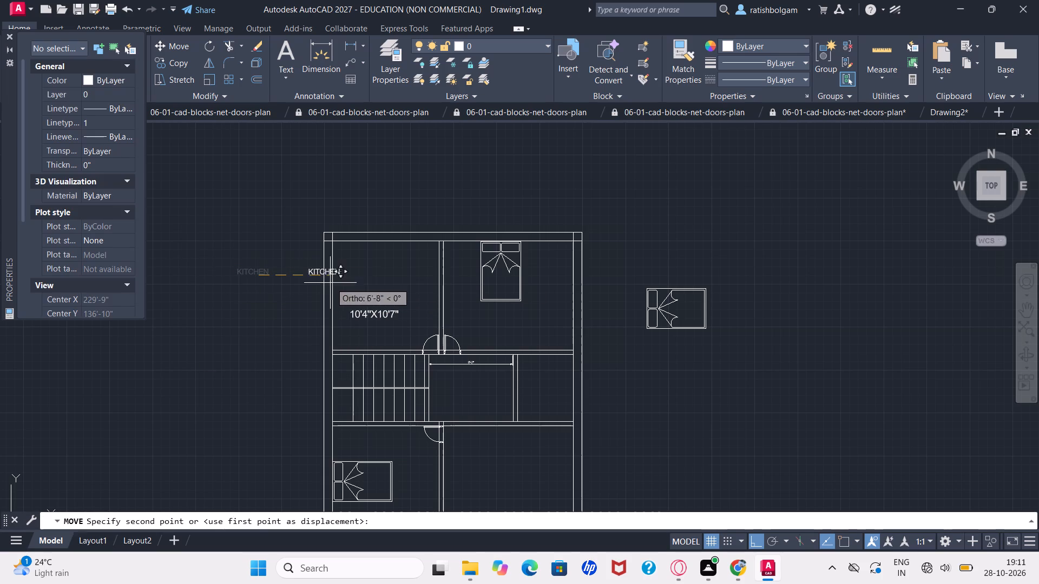
click(376, 300)
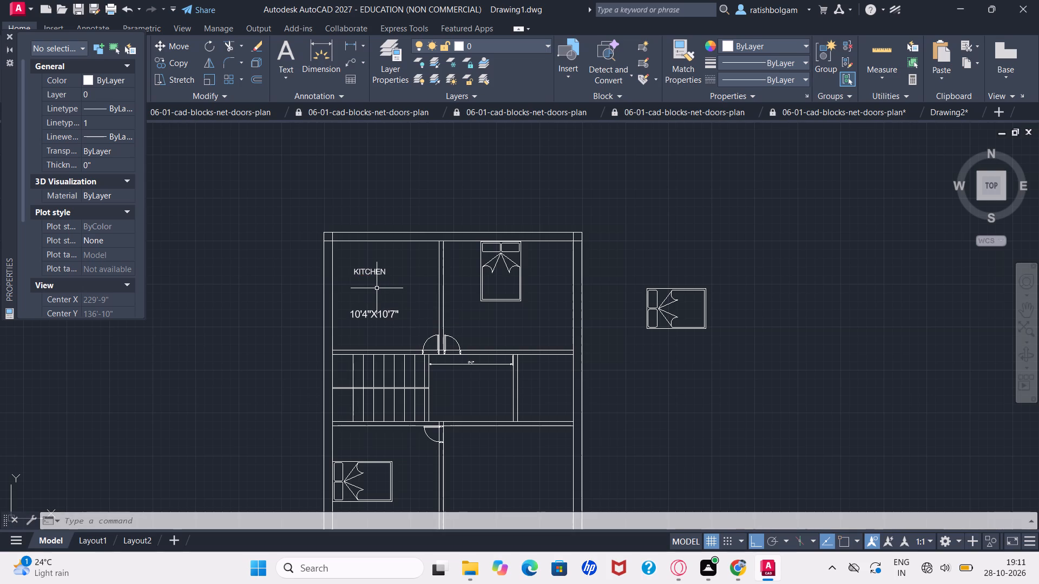
key(m)
key(Return)
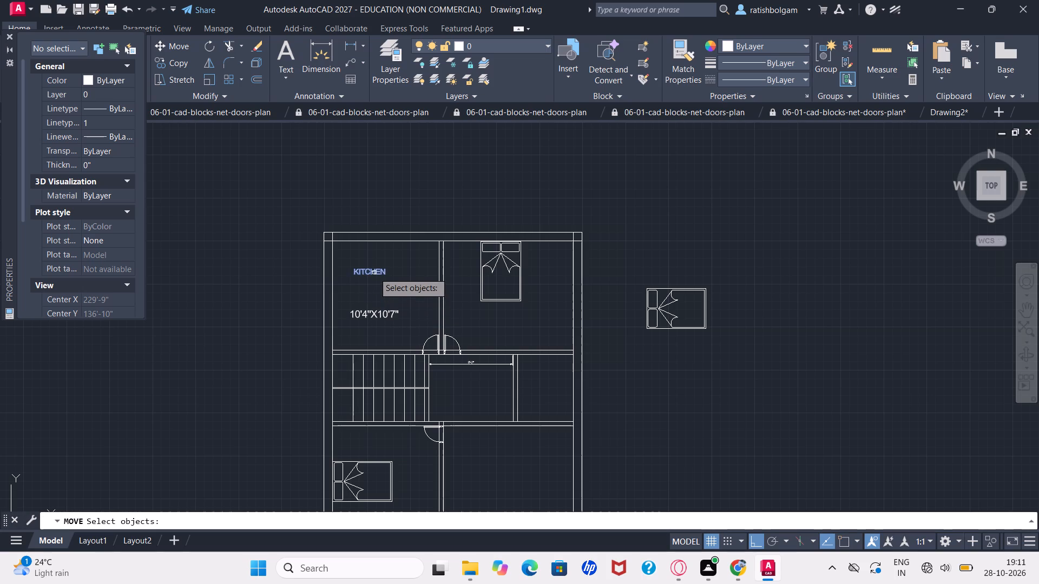
click(374, 273)
key(Return)
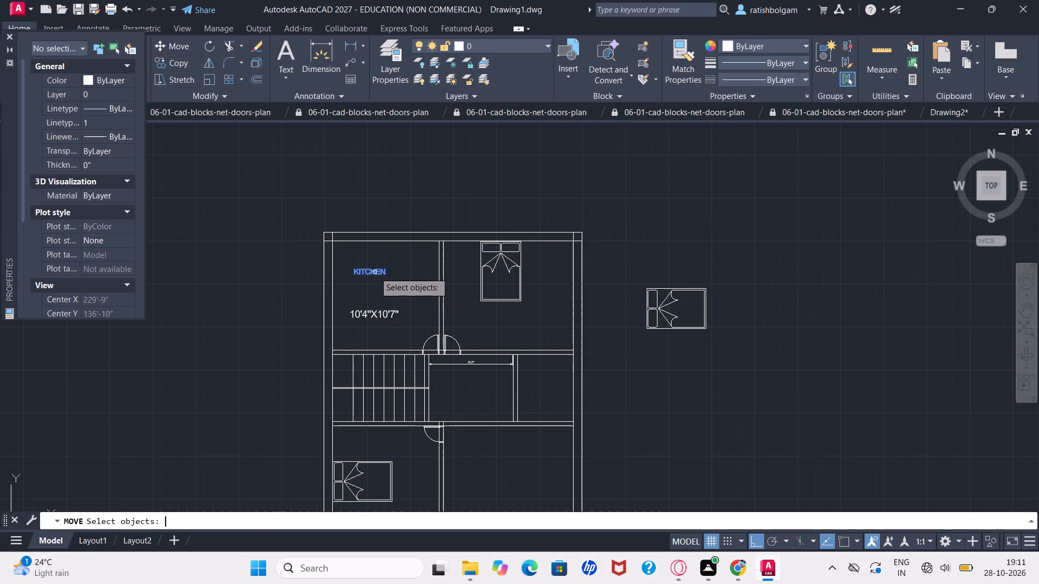
click(374, 272)
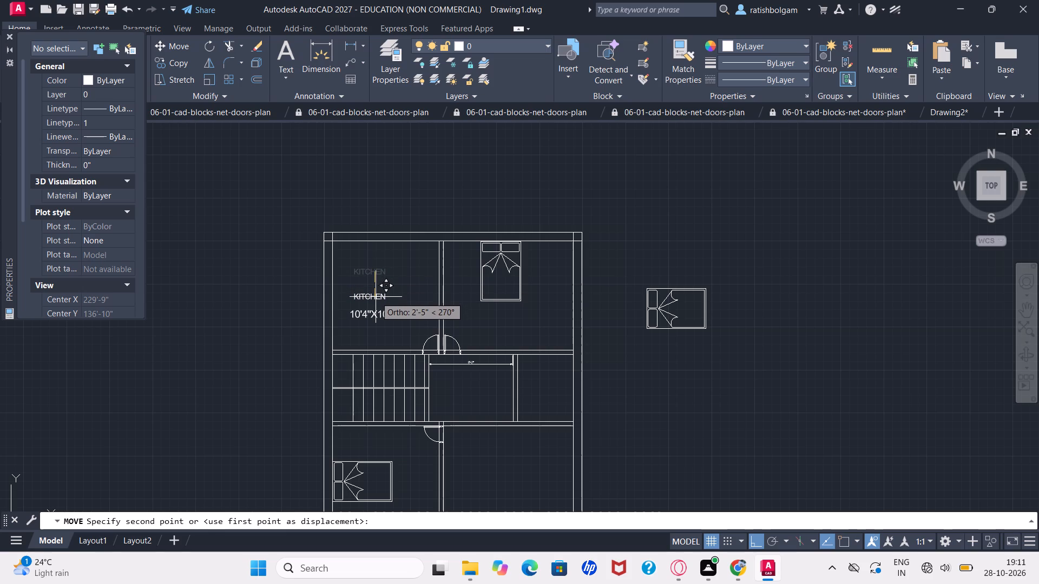
click(377, 302)
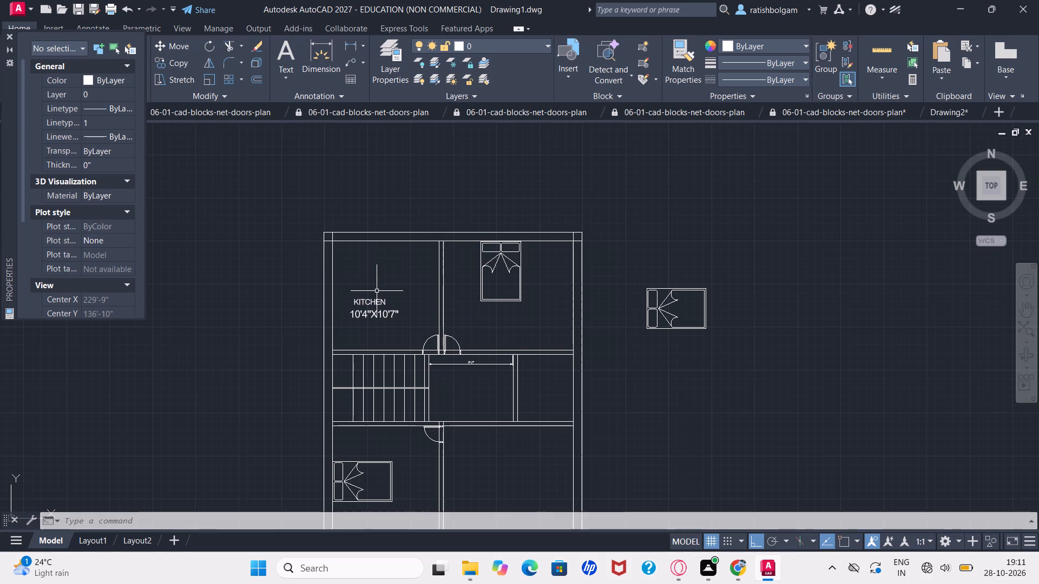
key(Escape)
Create a multiline text label reading BEDROOM-1 in the empty space beside the floor plan, below the spare bed.
scroll(385, 343, down, 1)
scroll(385, 343, up, 1)
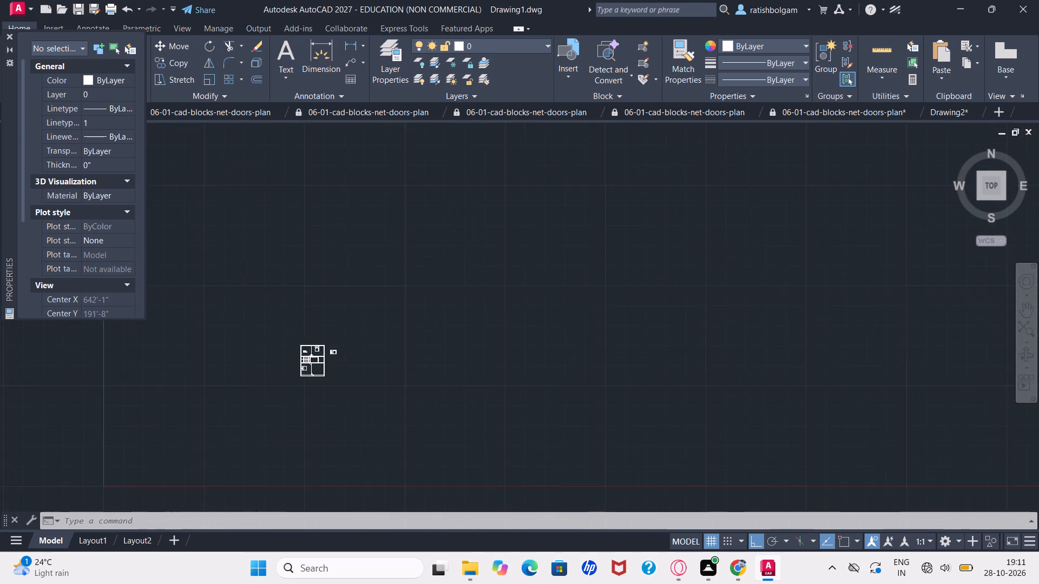
key(p)
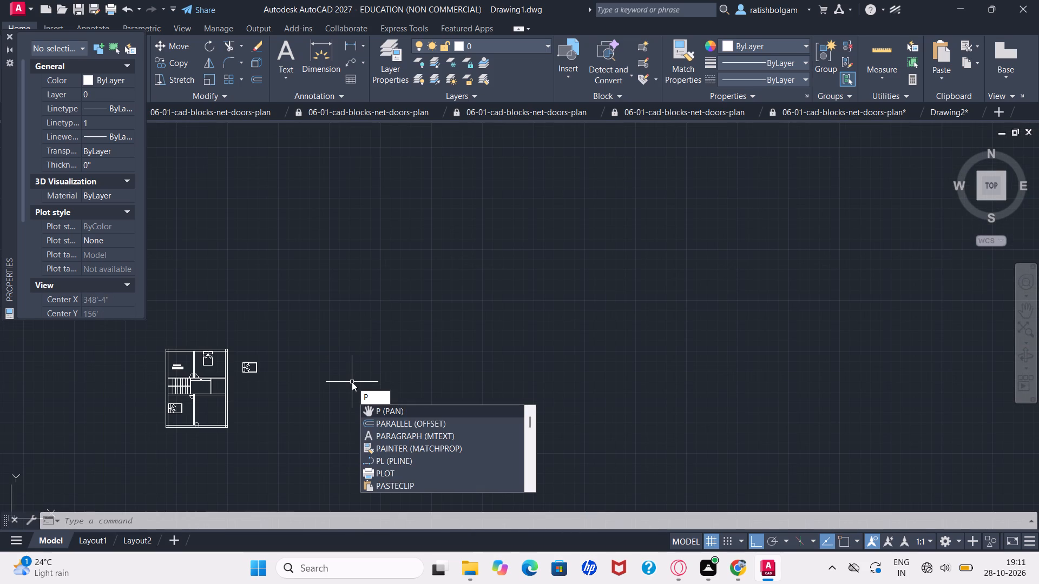
key(Return)
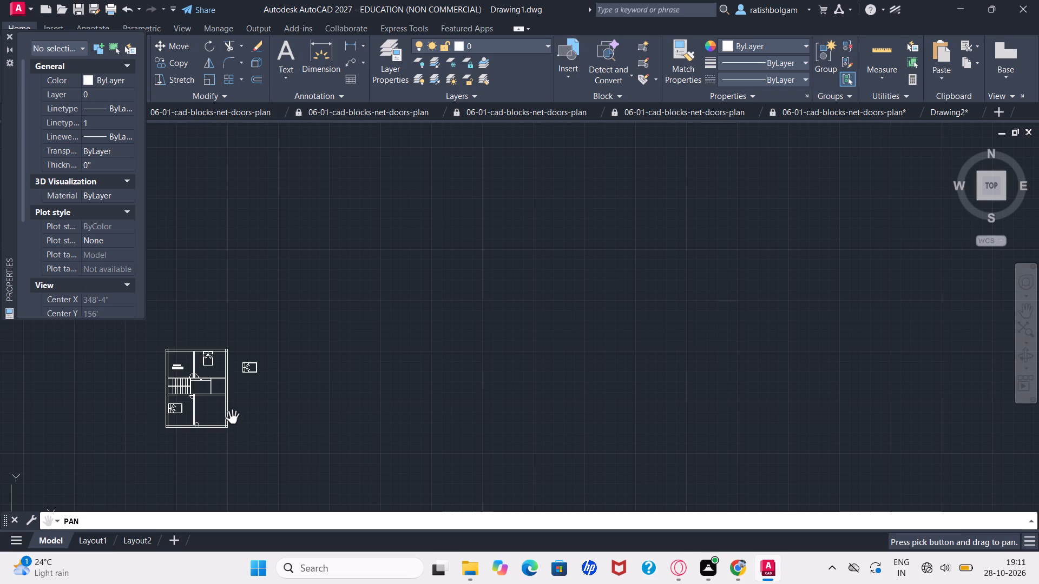
drag(209, 412, 293, 344)
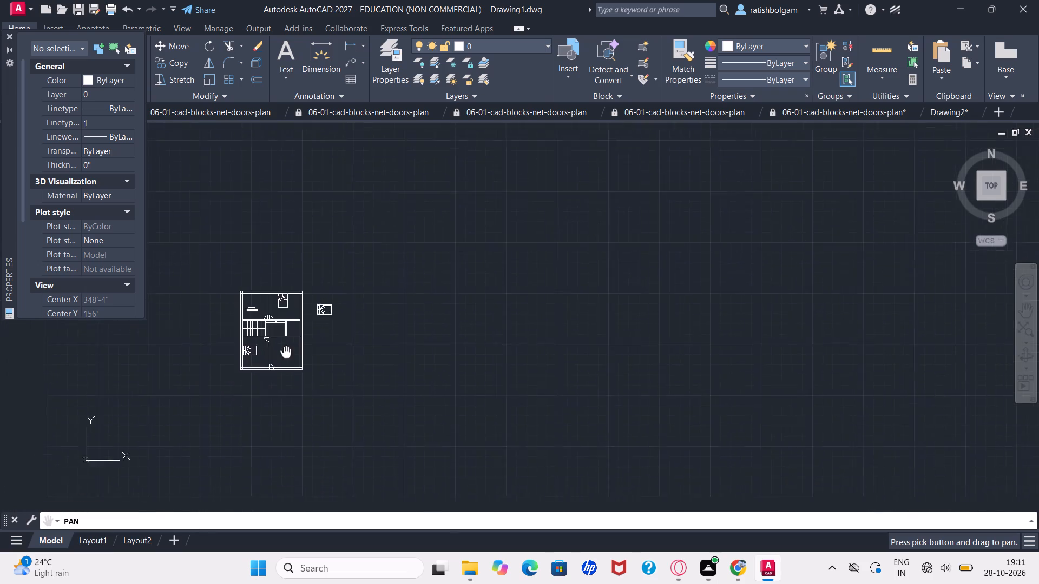
drag(293, 344, 366, 289)
drag(349, 282, 406, 195)
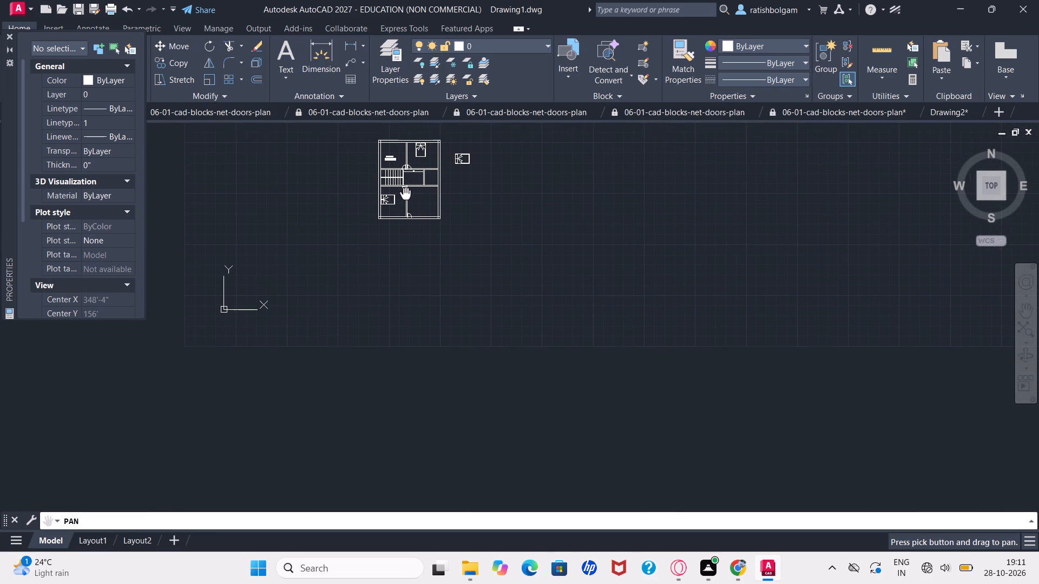
drag(406, 195, 404, 211)
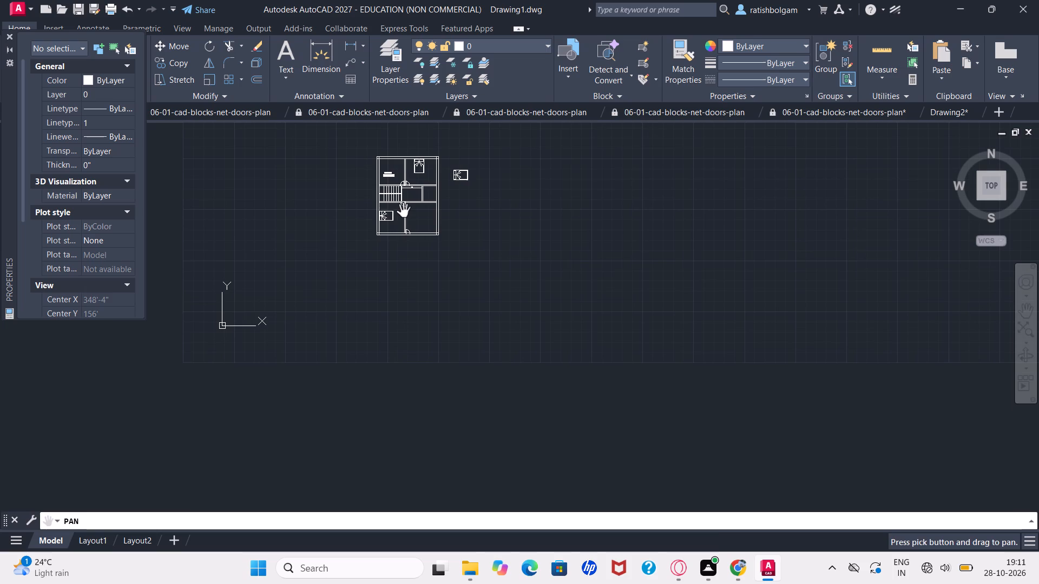
key(Escape)
key(Escape)
key(Escape)
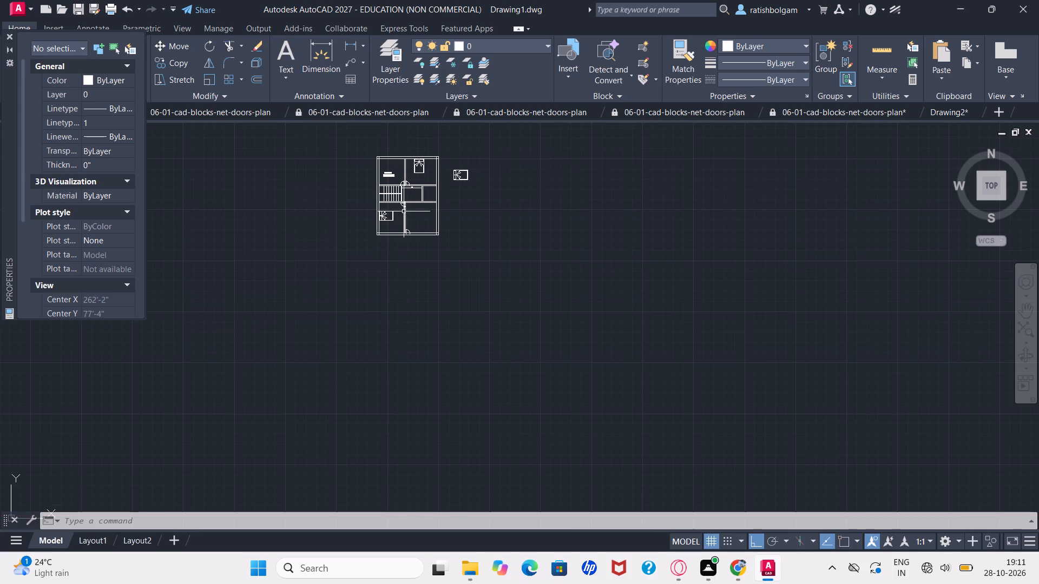
ctrl+scroll(393, 198, up, 2)
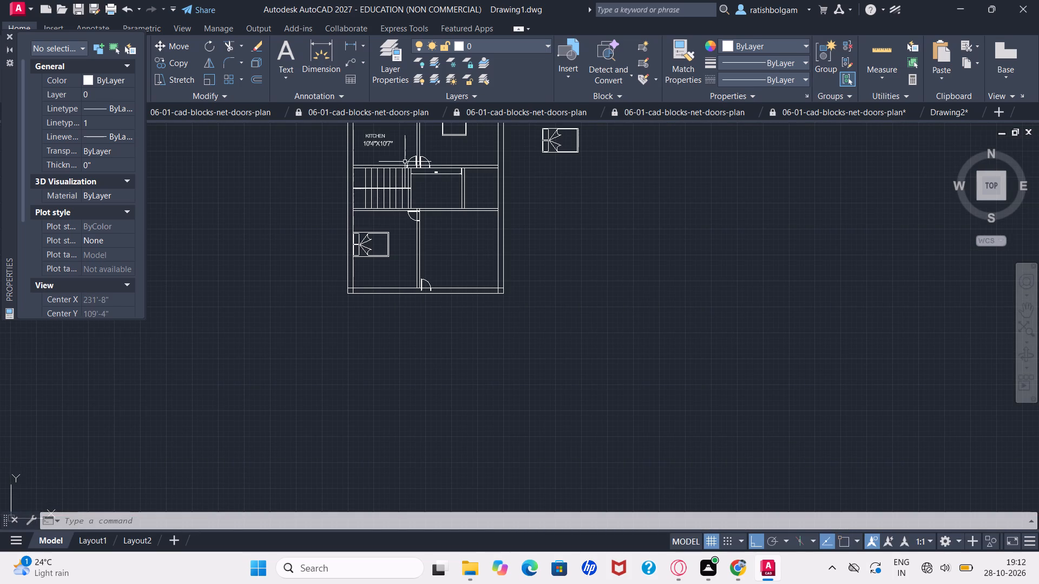
key(p)
key(Return)
drag(425, 146, 425, 250)
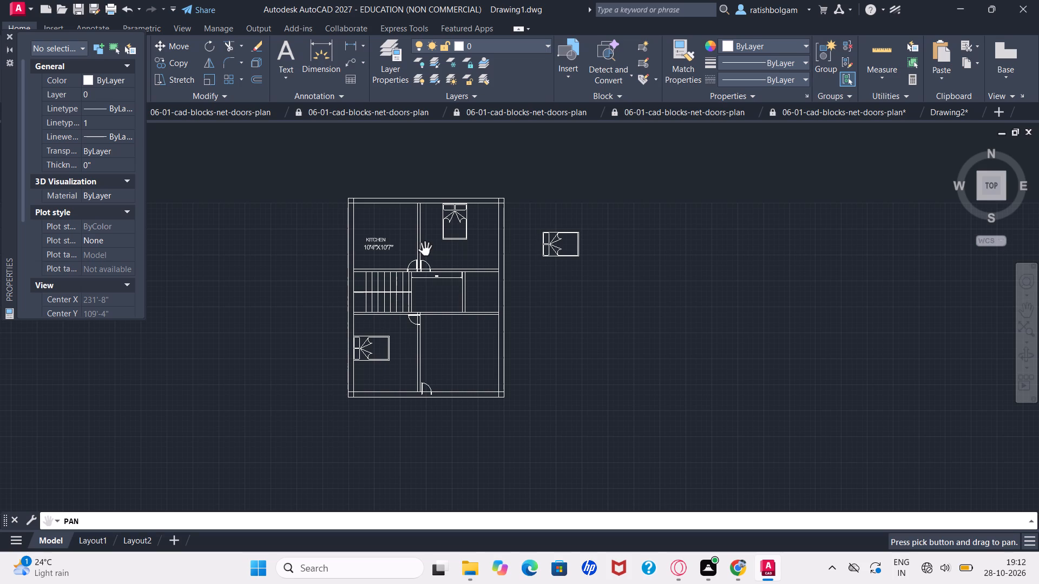
key(Escape)
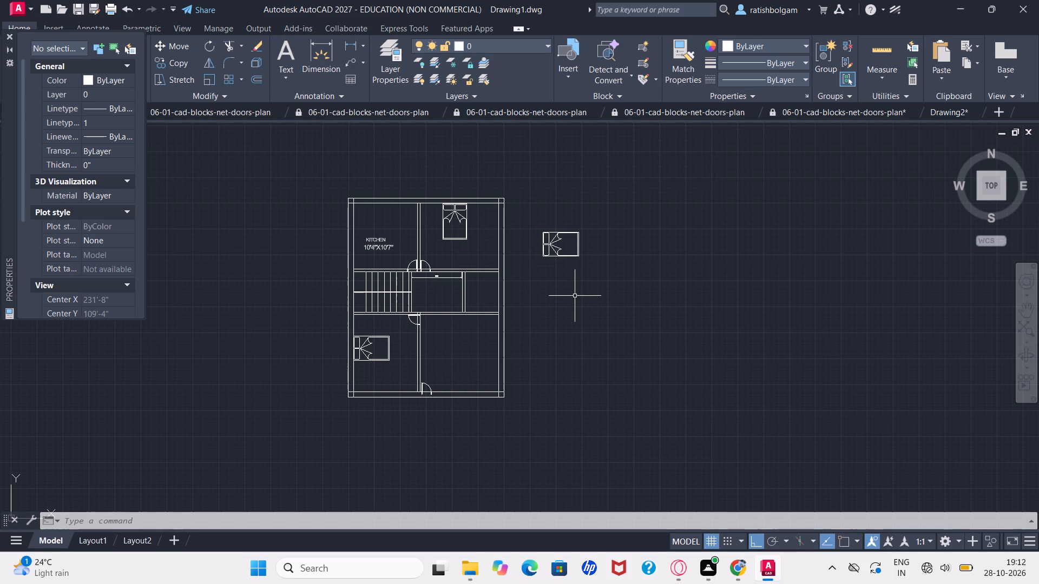
text(mt)
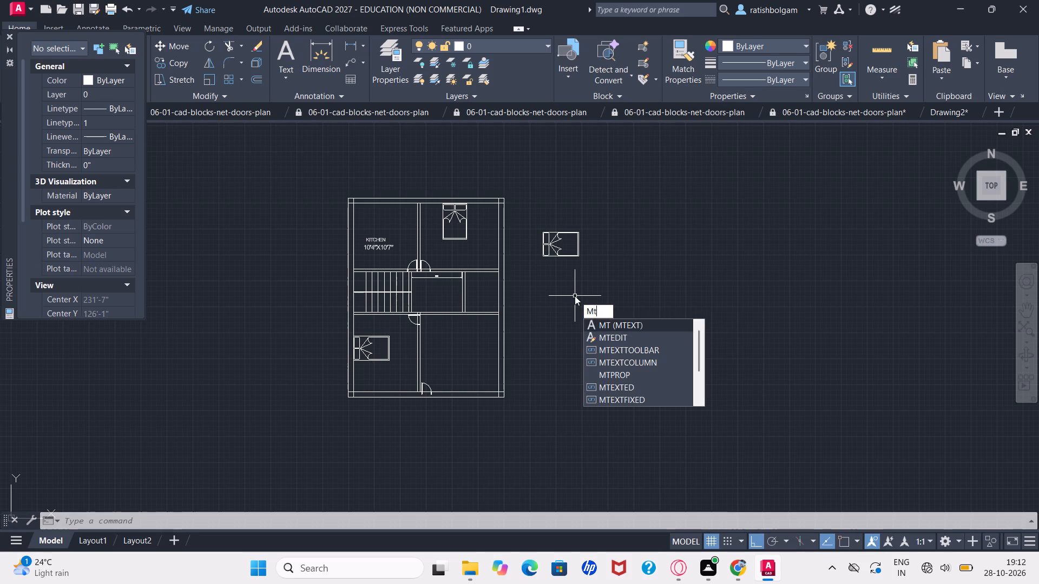
key(Return)
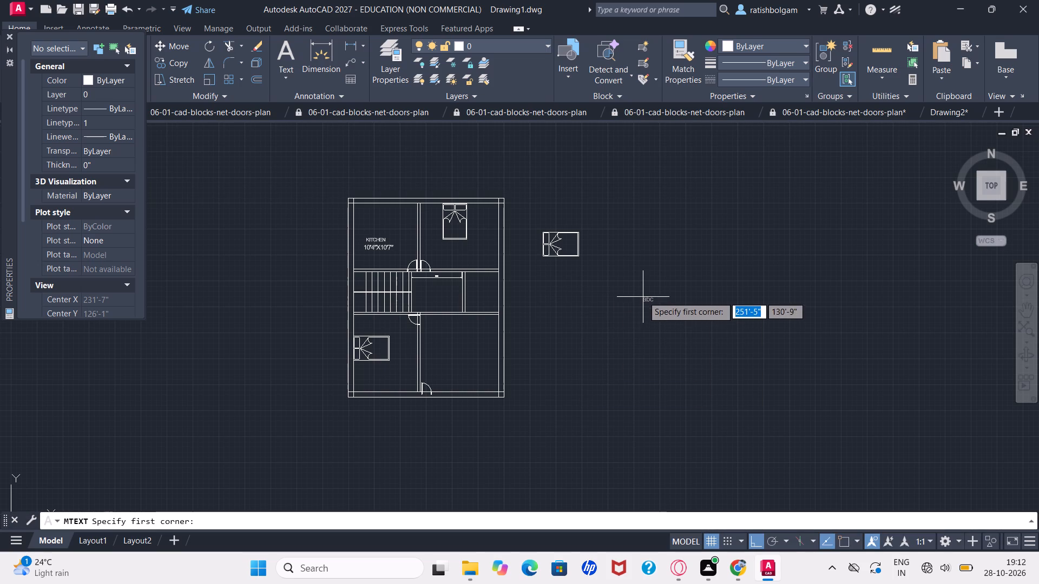
click(643, 291)
click(643, 291)
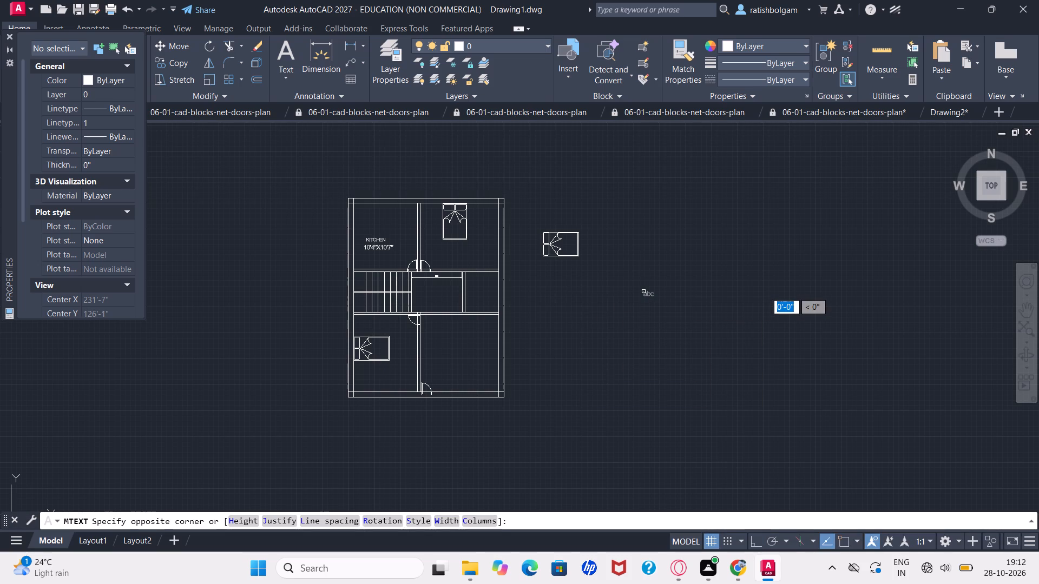
click(643, 291)
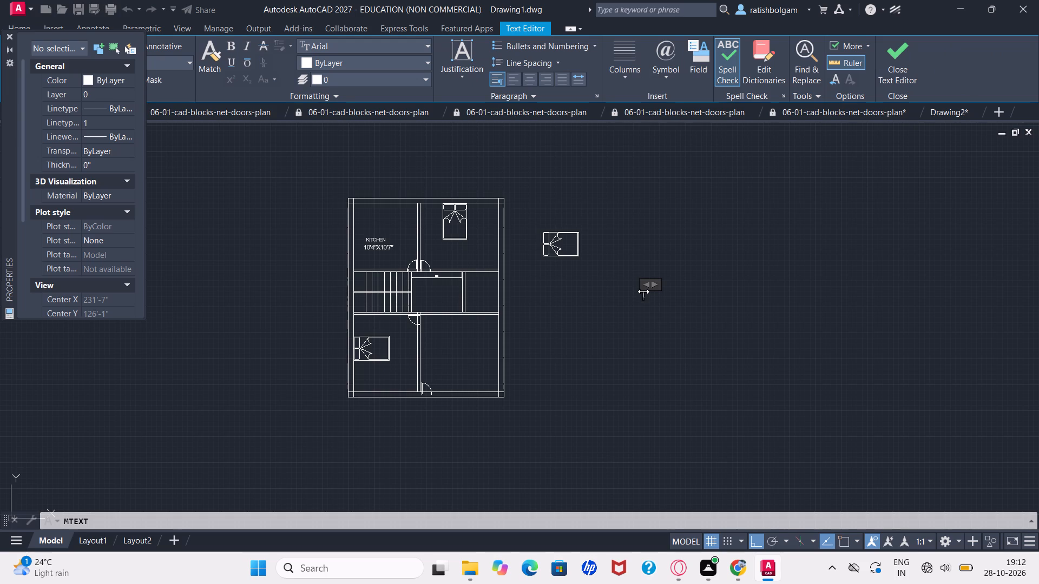
text(BED)
text(ROO)
key(m)
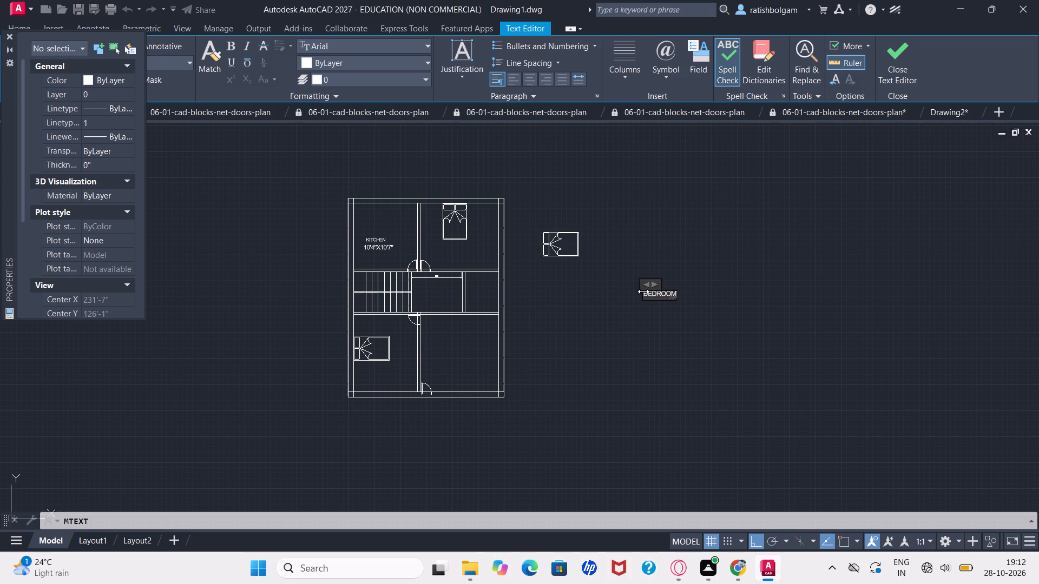
key(minus)
key(1)
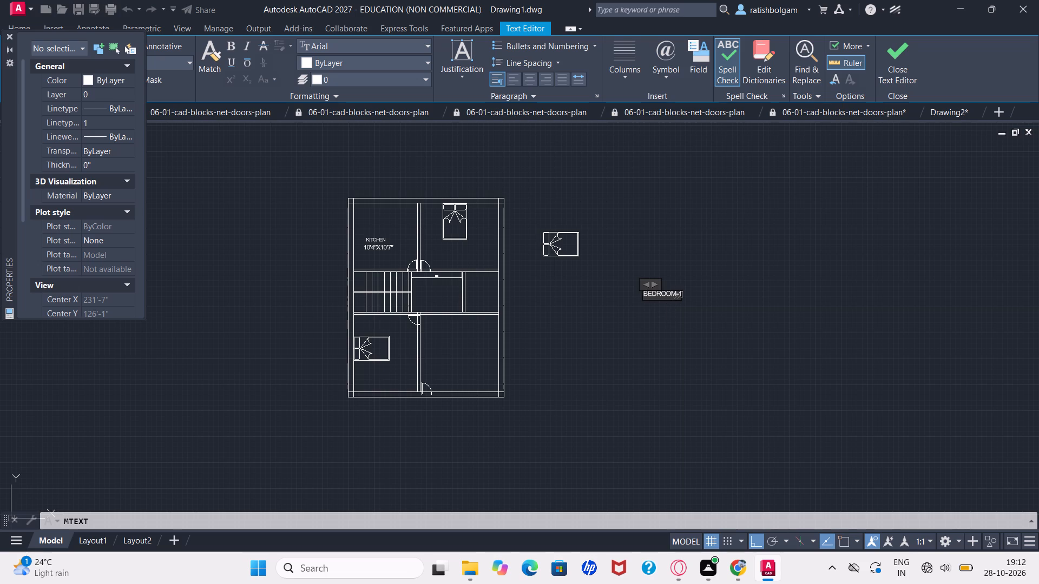
click(649, 294)
click(649, 294)
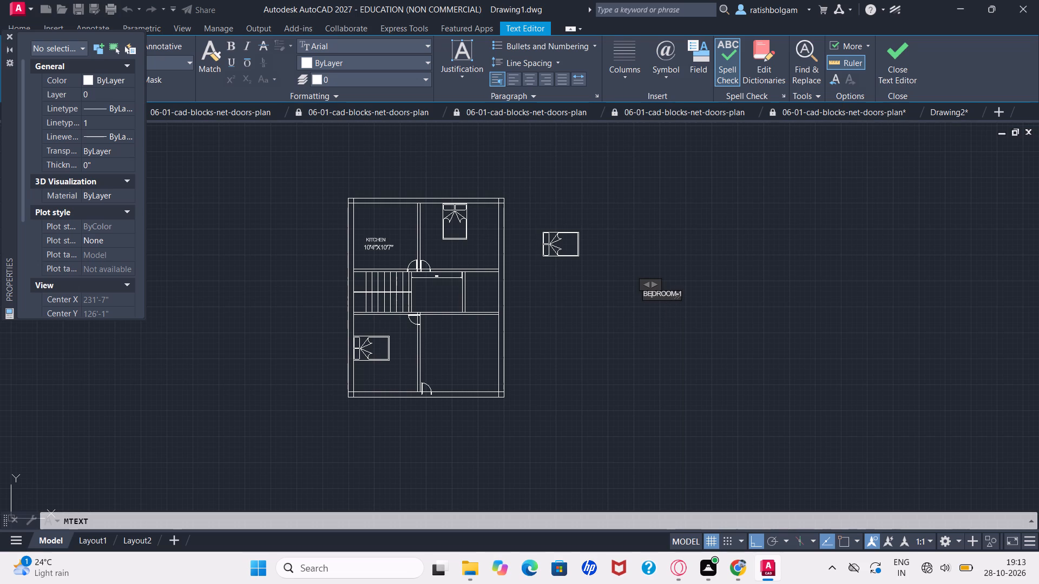
double_click(646, 294)
click(680, 290)
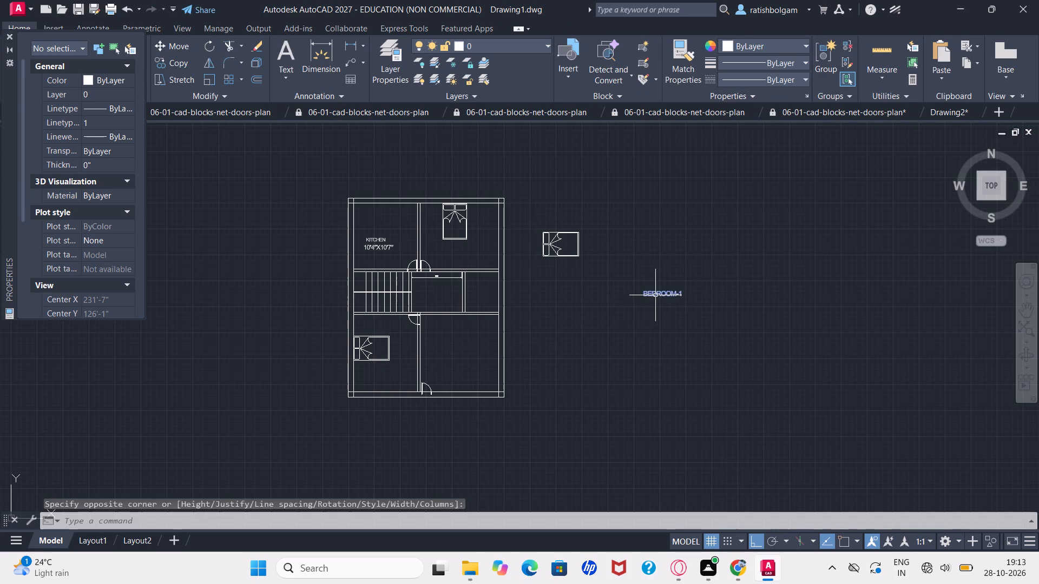
Paste a copy of the BEDROOM-1 label into the plan's upper-right room, just below the bed.
click(655, 294)
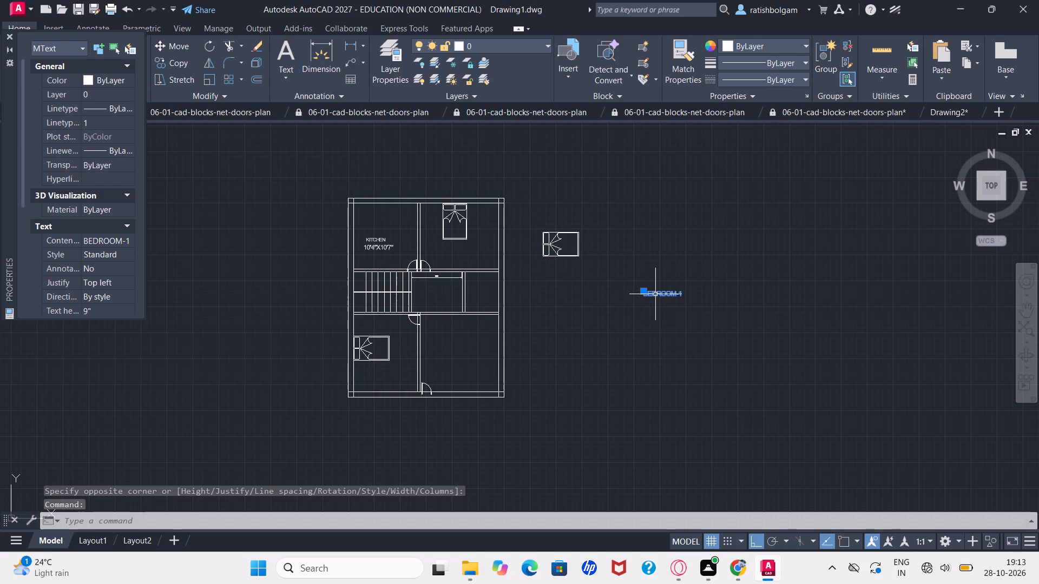
key(ctrl+c)
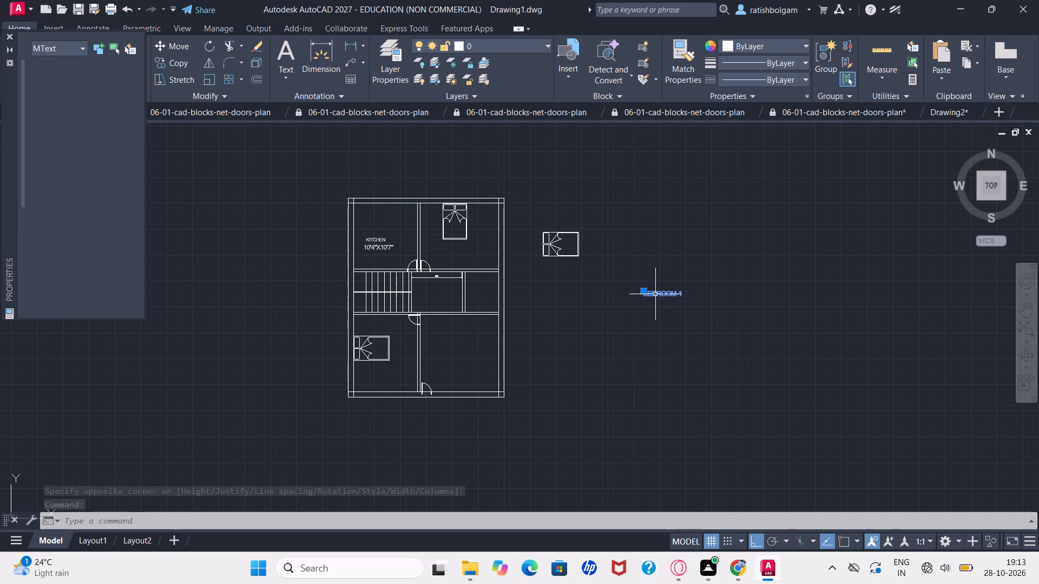
key(ctrl+v)
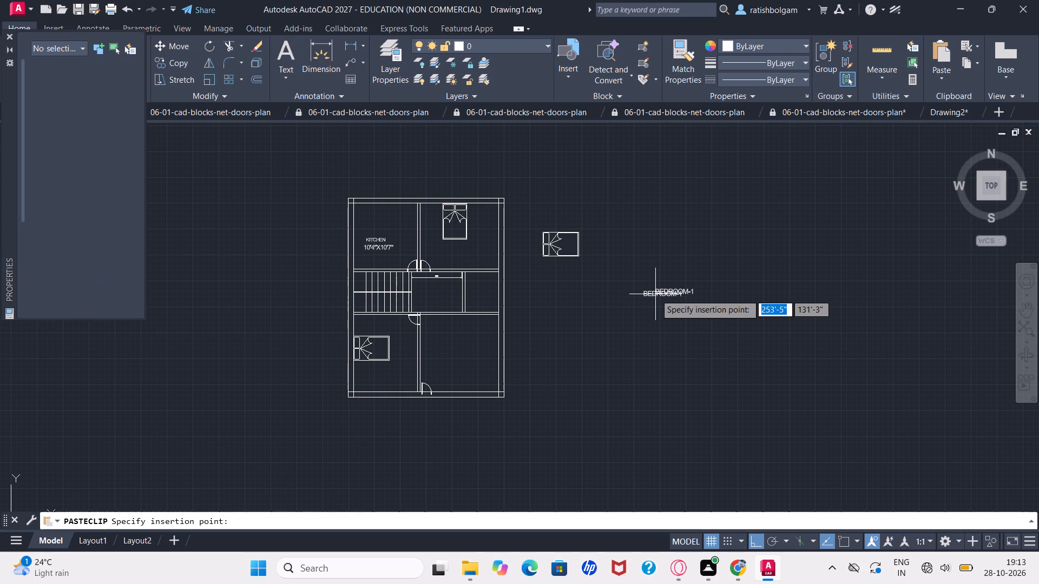
click(442, 249)
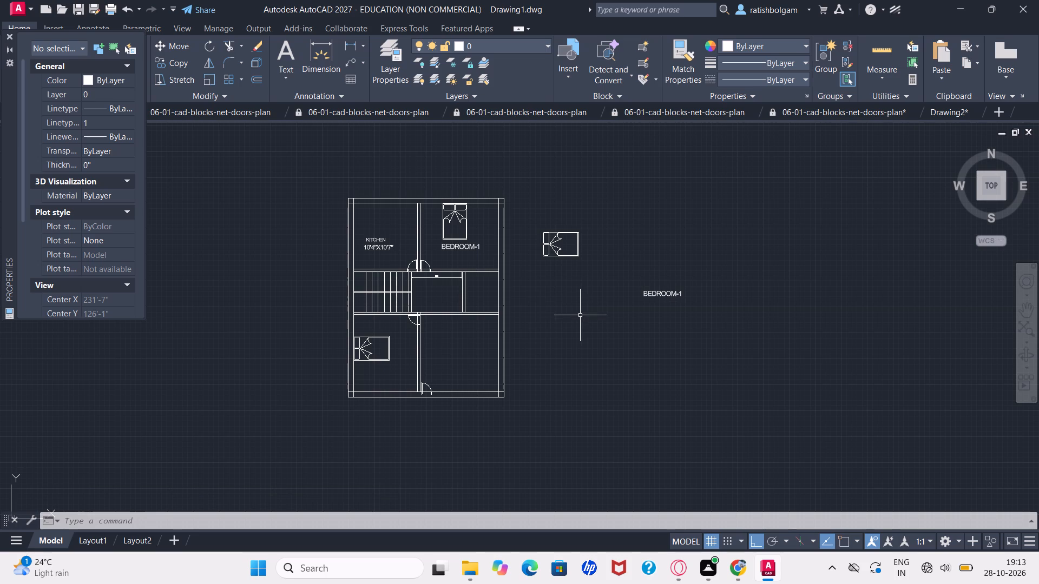
Create a multiline text reading 12'7"X10'7" in the empty space beside the floor plan, below the spare BEDROOM-1 label.
text(mt)
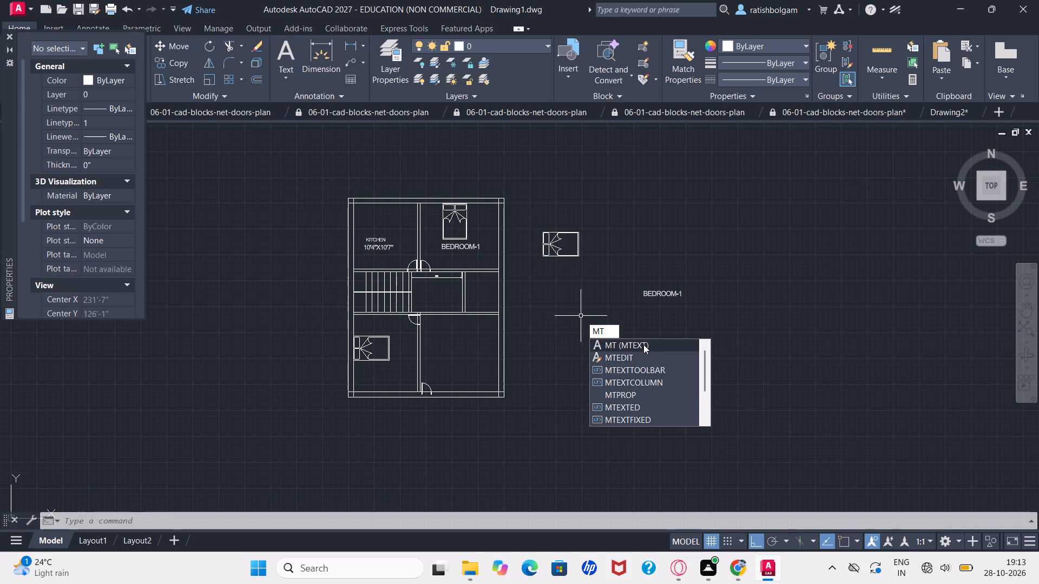
key(Return)
double_click(643, 344)
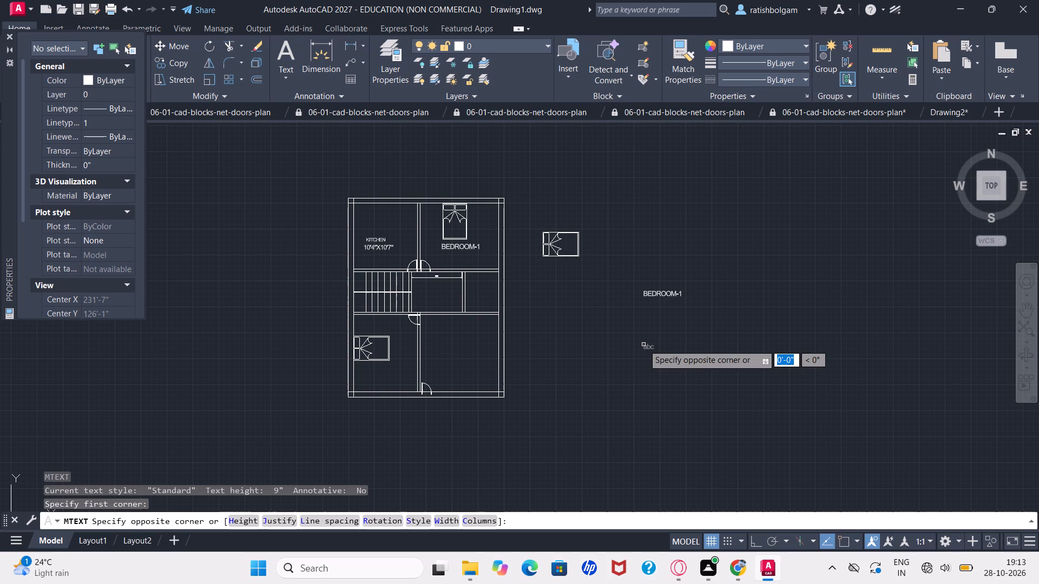
click(643, 344)
click(643, 344)
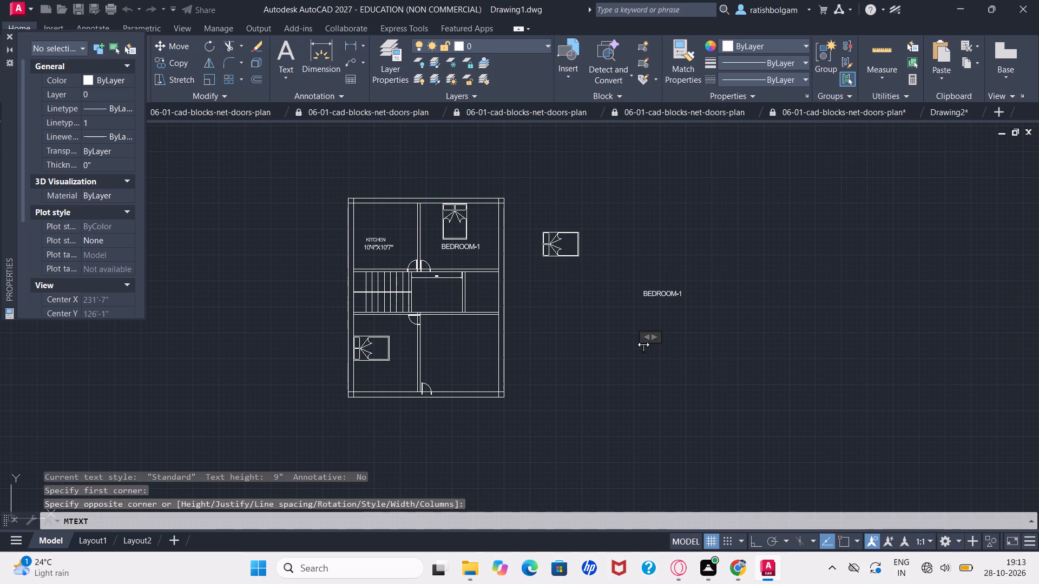
text(12)
key(apostrophe)
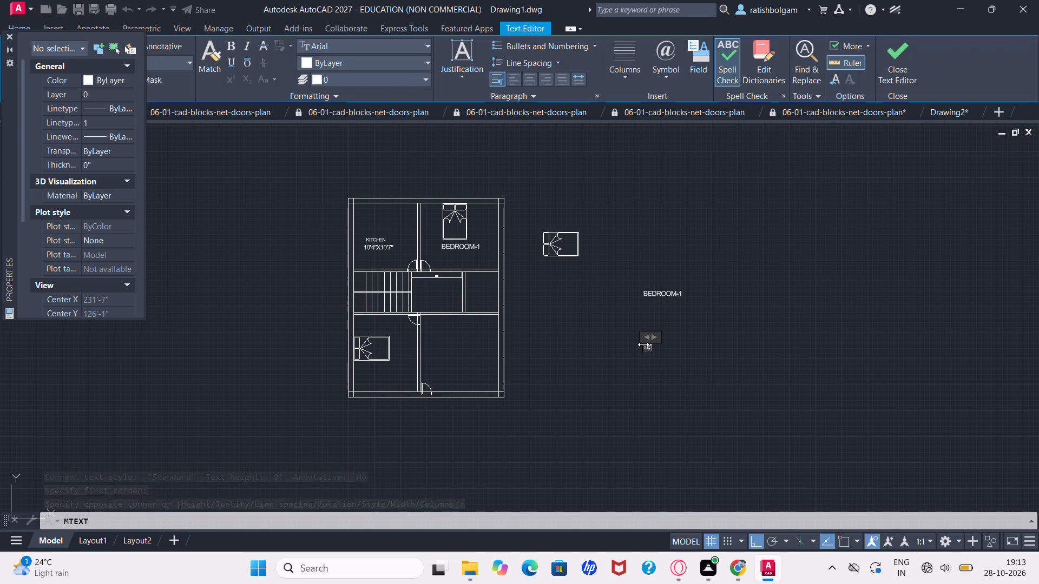
key(7)
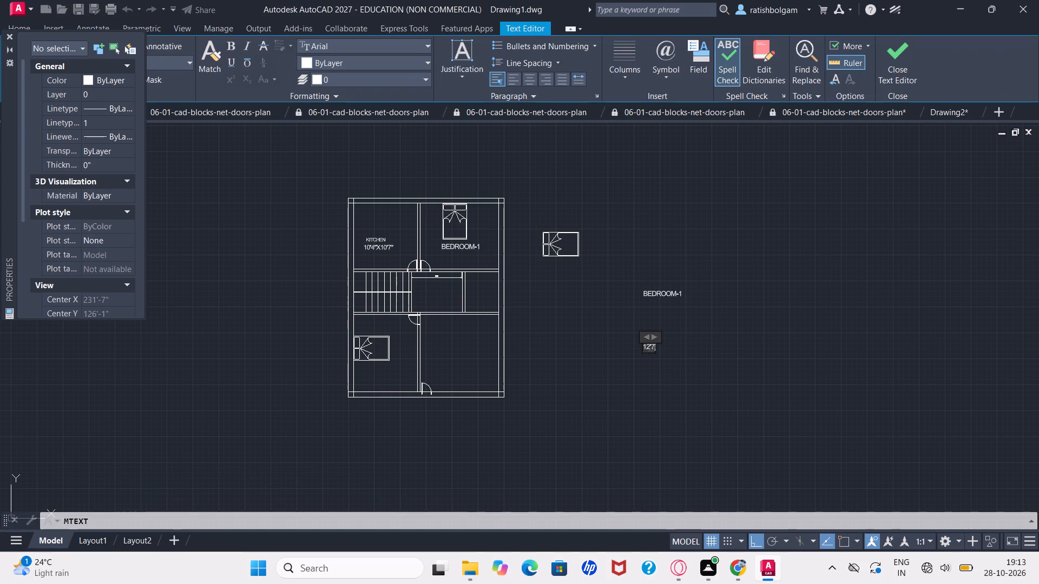
key(shift+quotedbl)
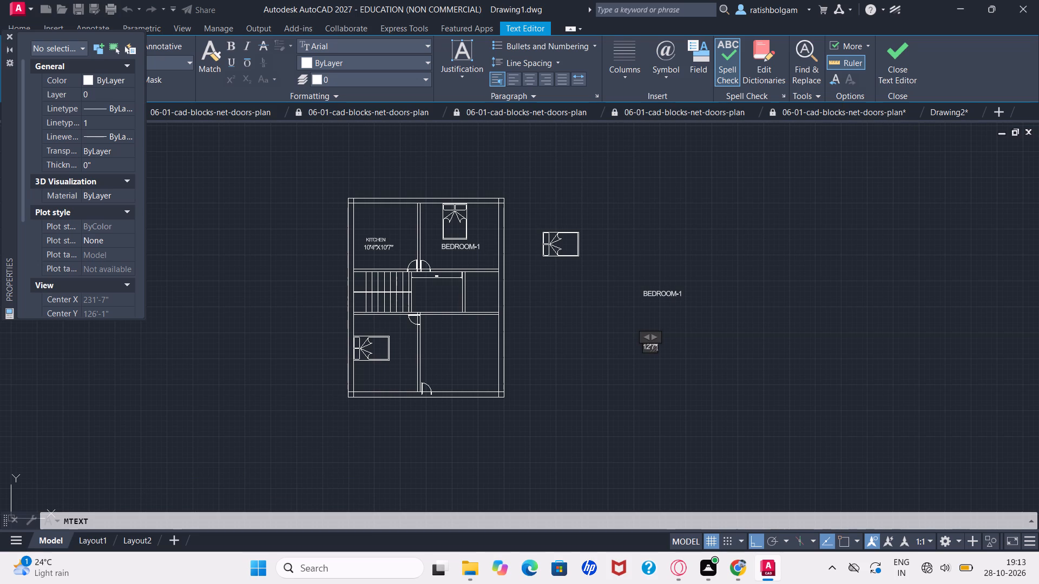
key(x)
text(10)
key(apostrophe)
key(7)
key(shift+quotedbl)
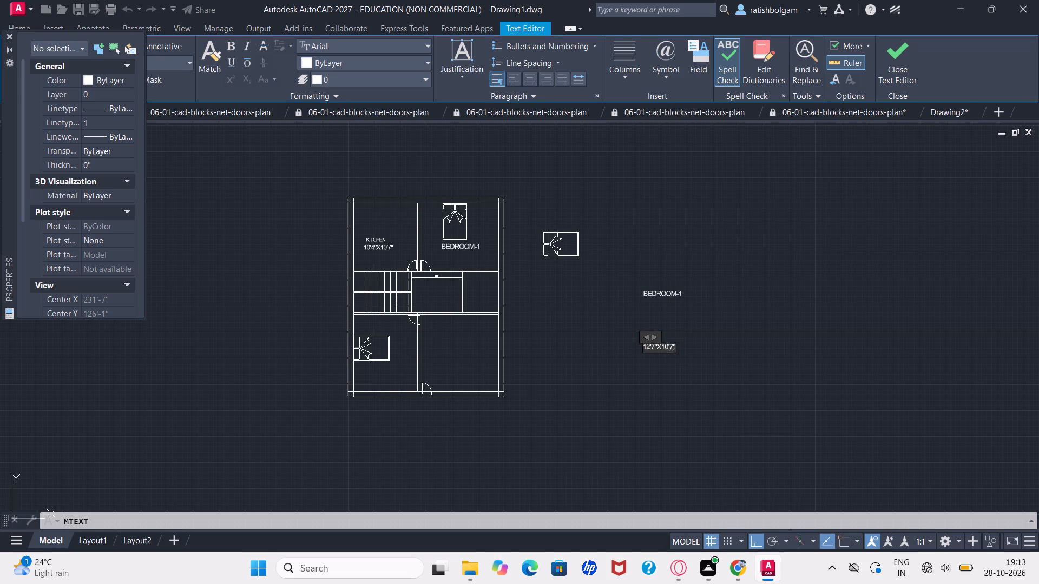
key(Return)
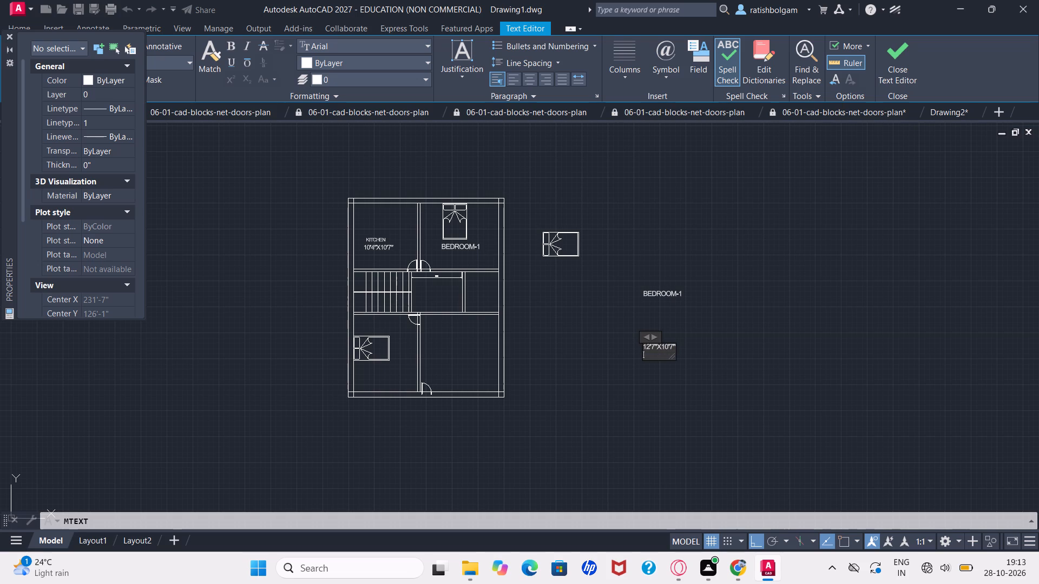
key(BackSpace)
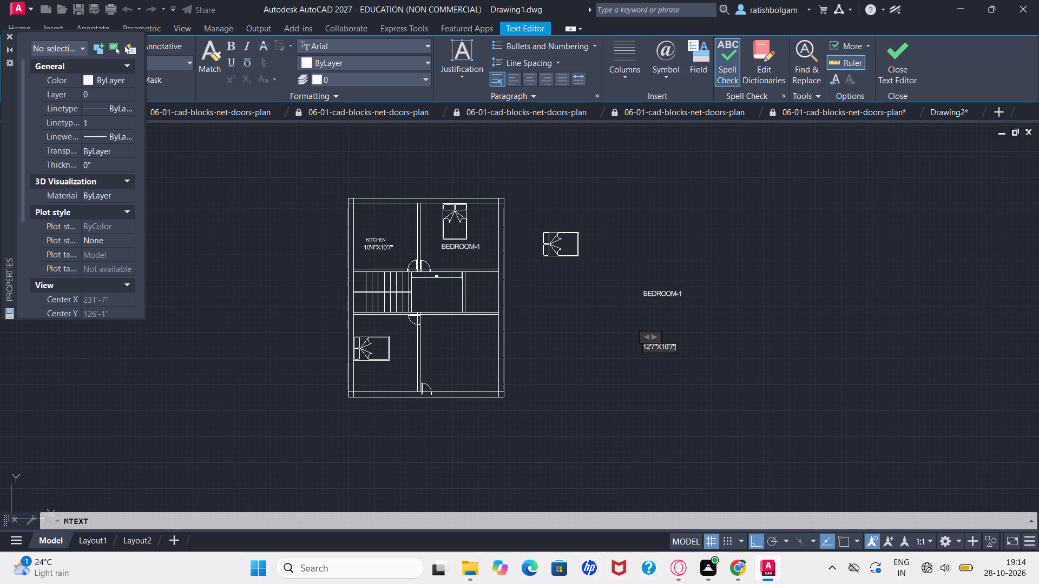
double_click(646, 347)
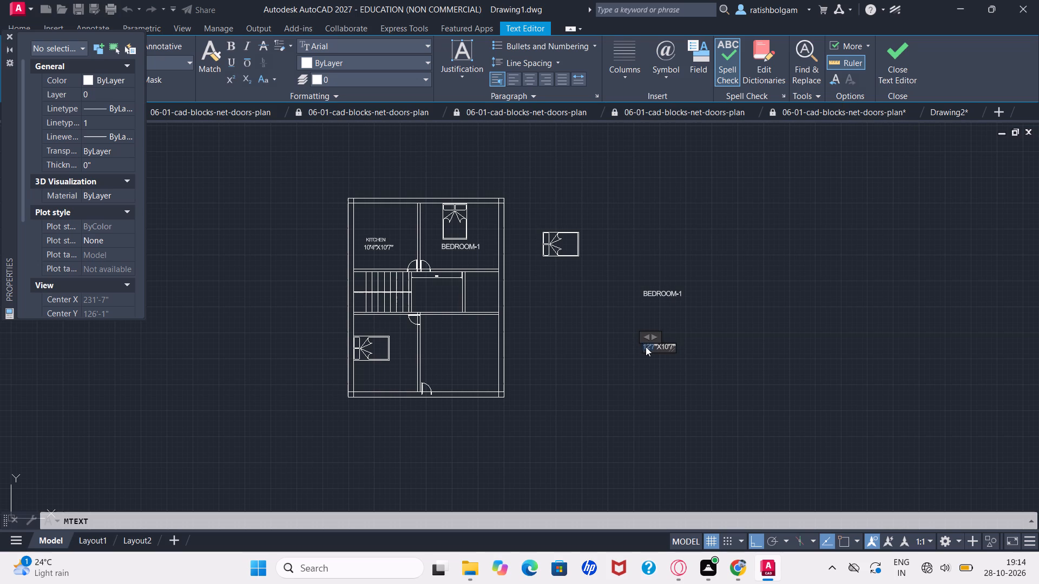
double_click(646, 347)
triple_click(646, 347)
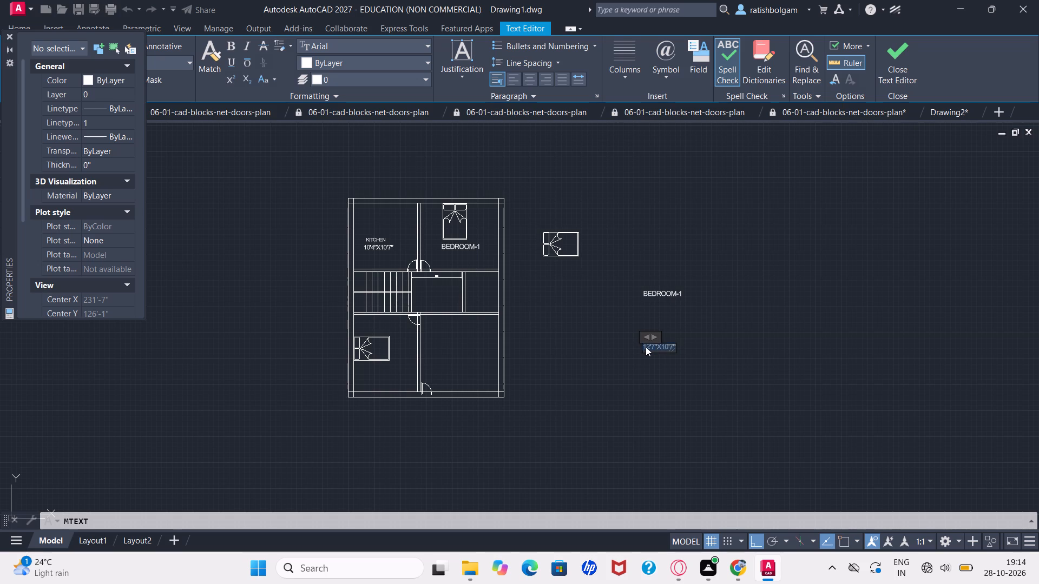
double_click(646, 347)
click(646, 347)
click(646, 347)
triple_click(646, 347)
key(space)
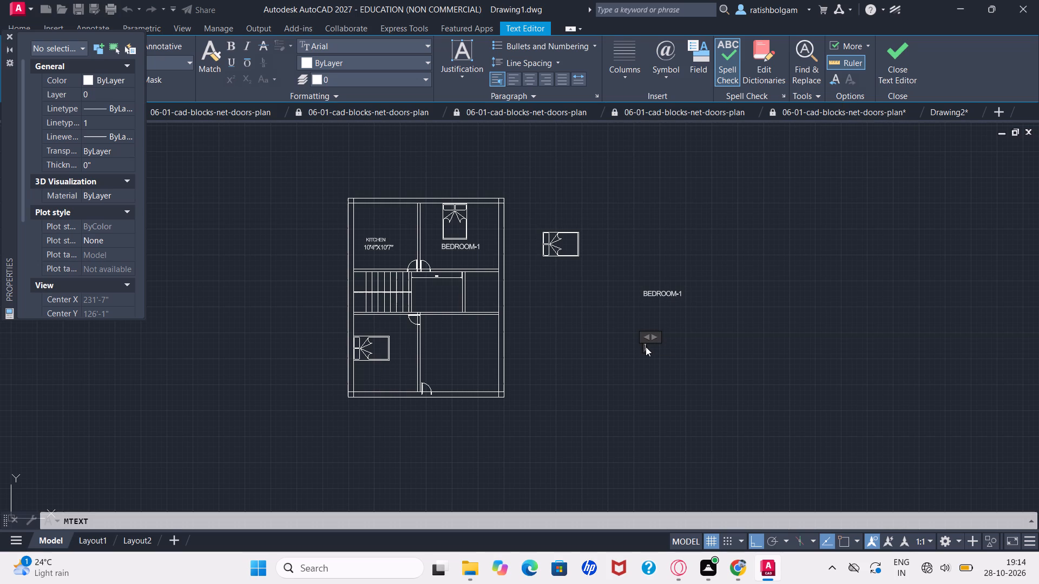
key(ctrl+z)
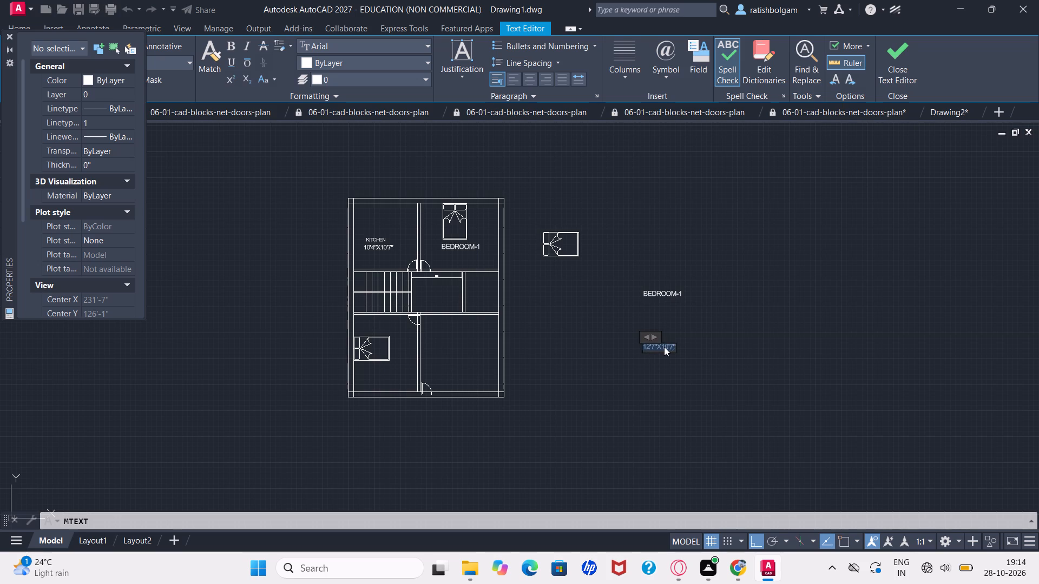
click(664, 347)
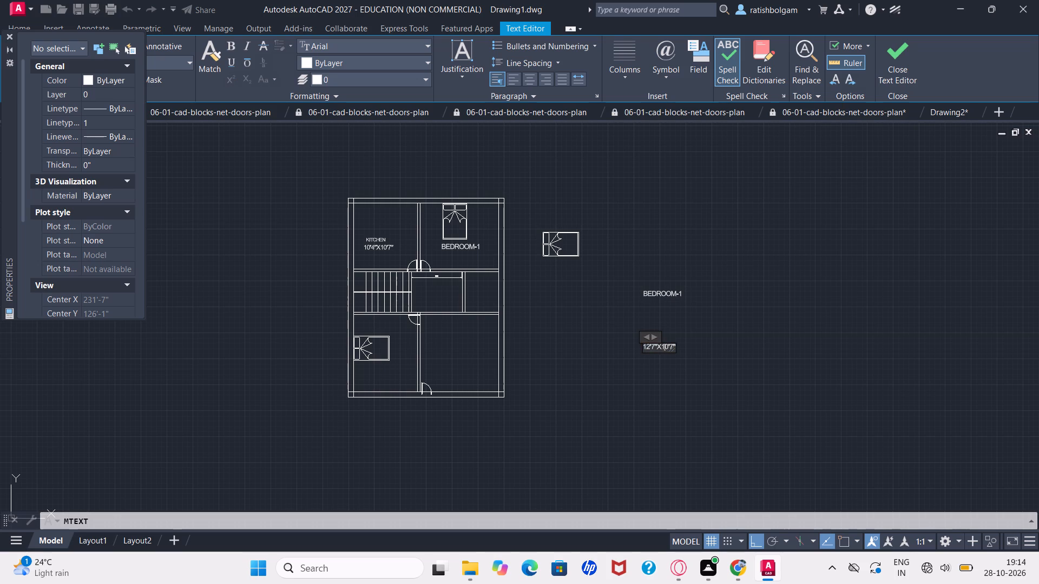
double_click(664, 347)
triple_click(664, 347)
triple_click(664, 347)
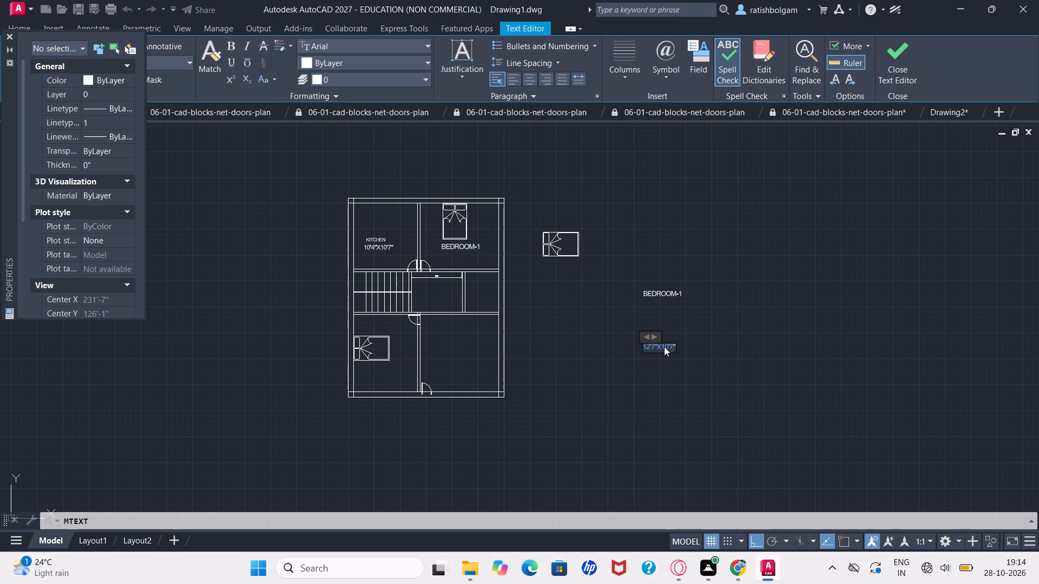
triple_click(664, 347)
Finish the 12'7"X10'7" text and leave text editing.
ctrl+scroll(660, 344, up, 2)
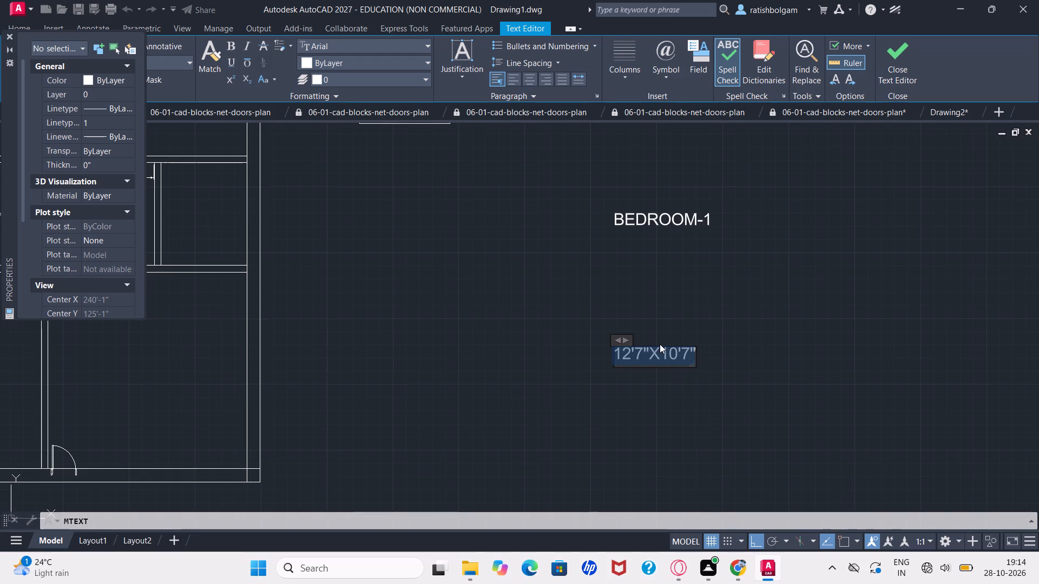
click(660, 344)
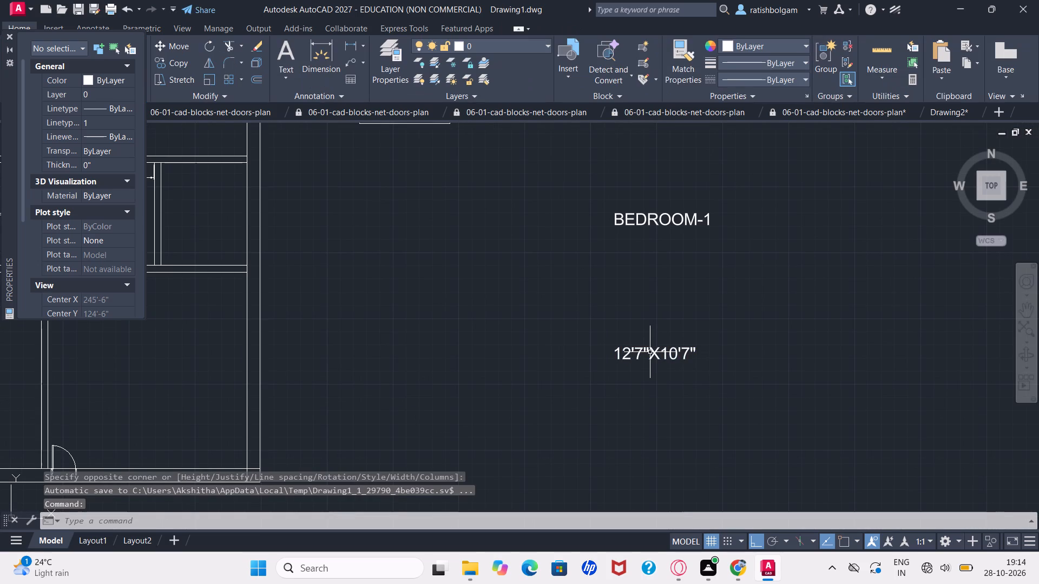
Move the 12'7"X10'7" text horizontally about 30'-10" into the plan's lower-right room.
ctrl+scroll(650, 352, down, 3)
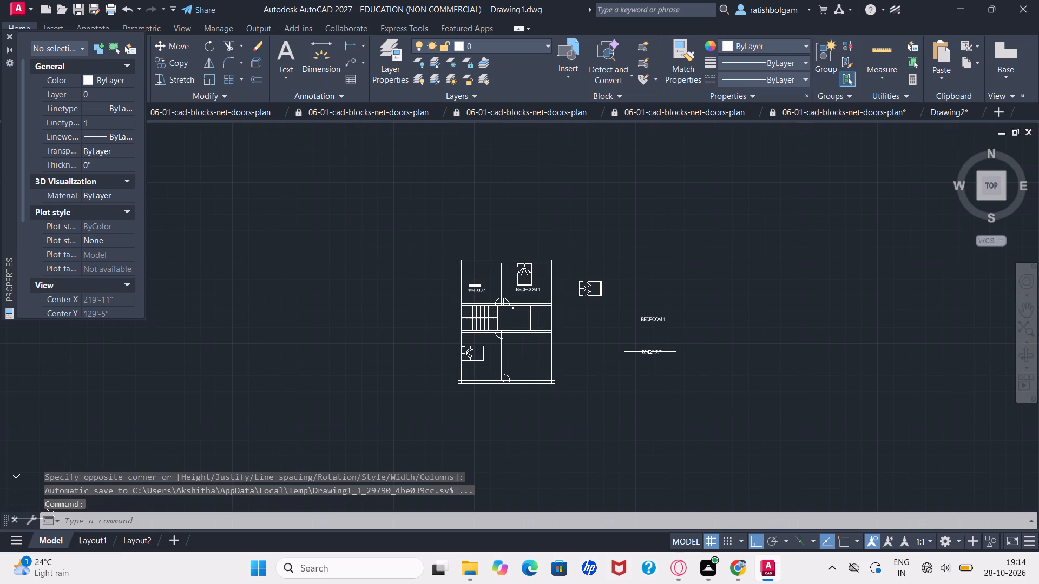
ctrl+scroll(650, 352, up, 2)
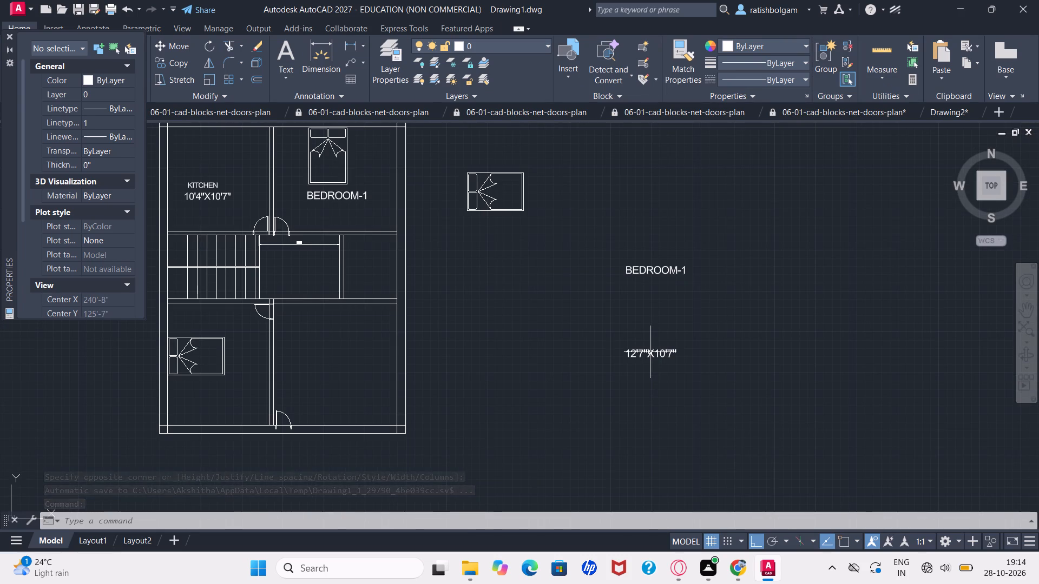
key(m)
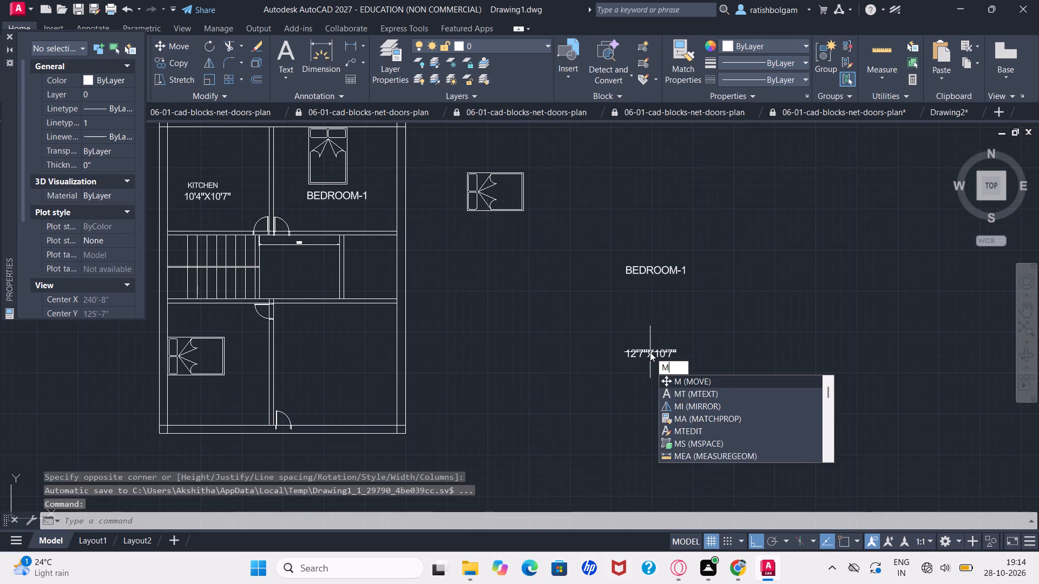
key(Return)
click(637, 350)
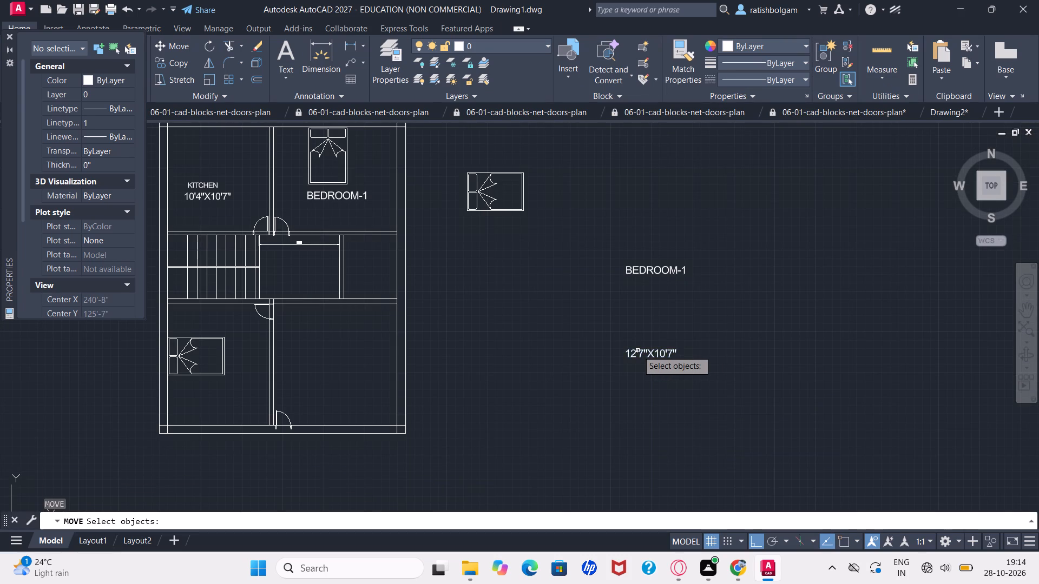
key(Return)
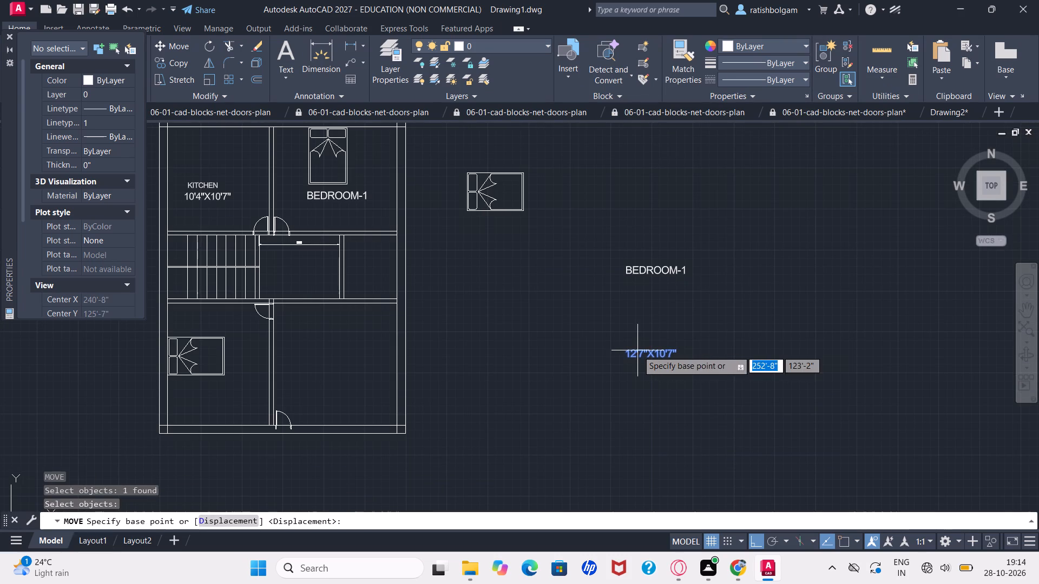
click(637, 350)
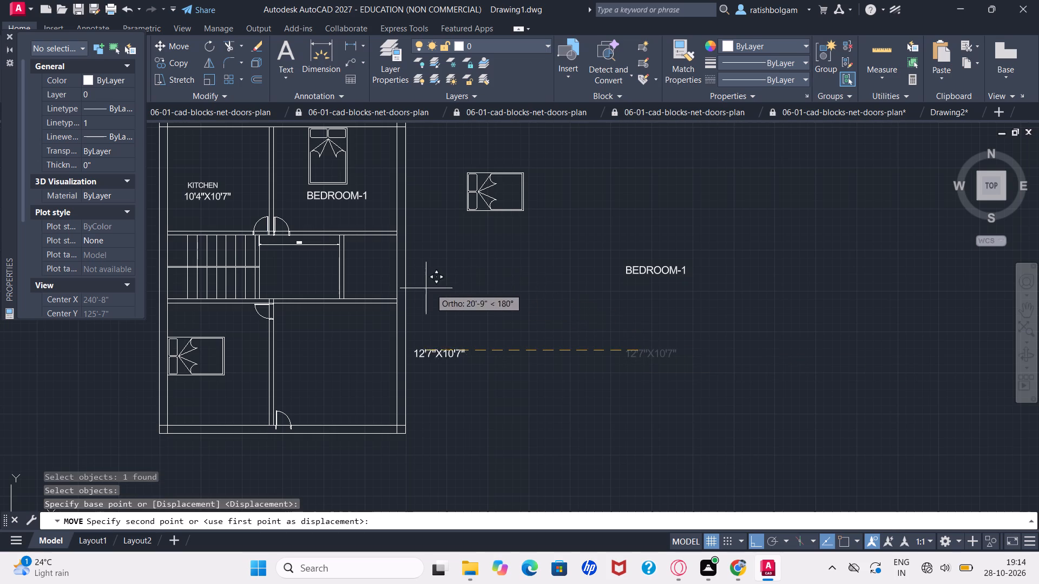
click(333, 289)
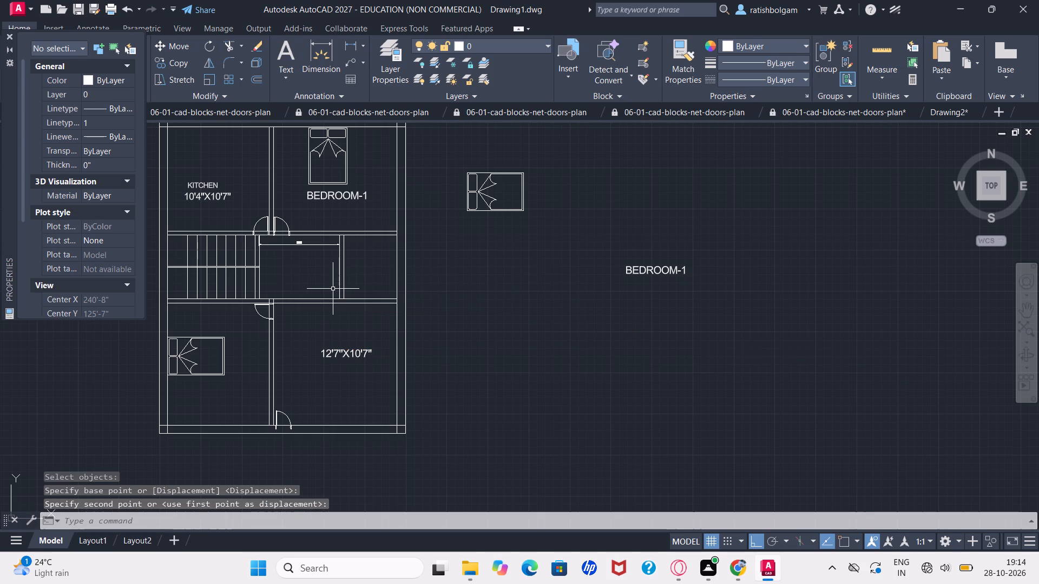
Move the 12'7"X10'7" text straight up about 14'-9" into the upper-right room, just below its BEDROOM-1 label.
key(m)
key(Return)
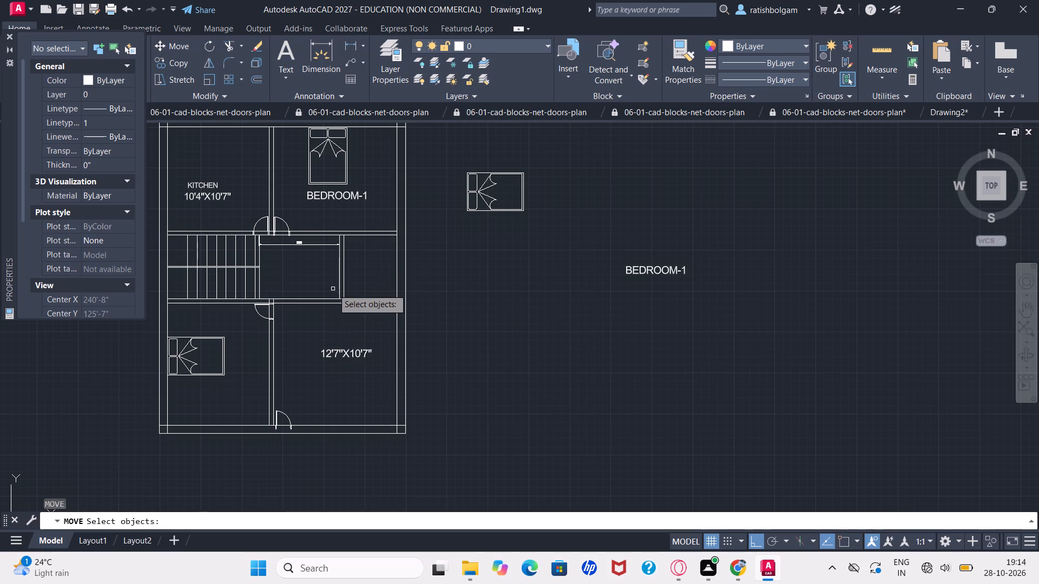
click(327, 353)
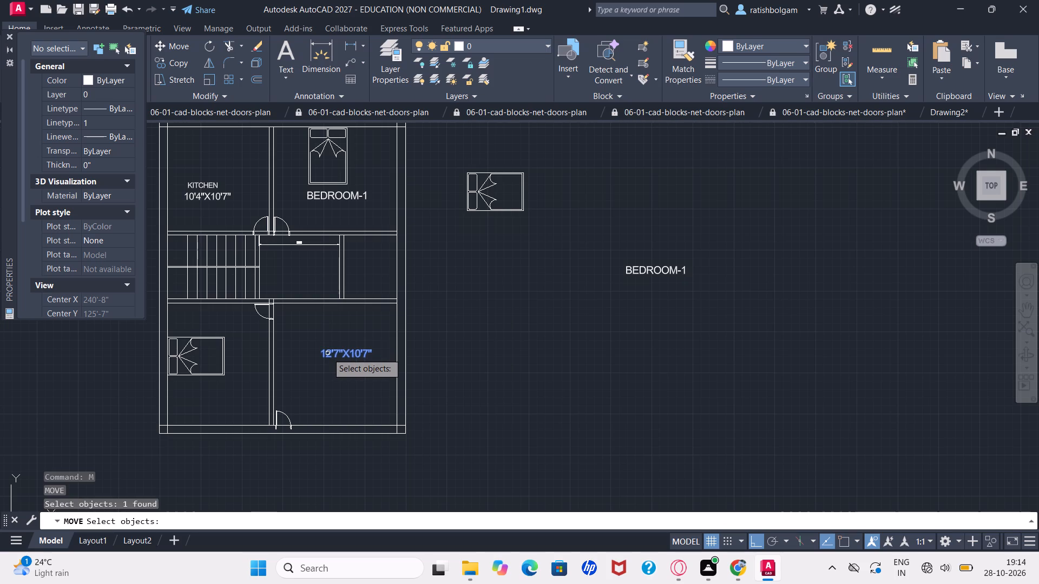
key(Return)
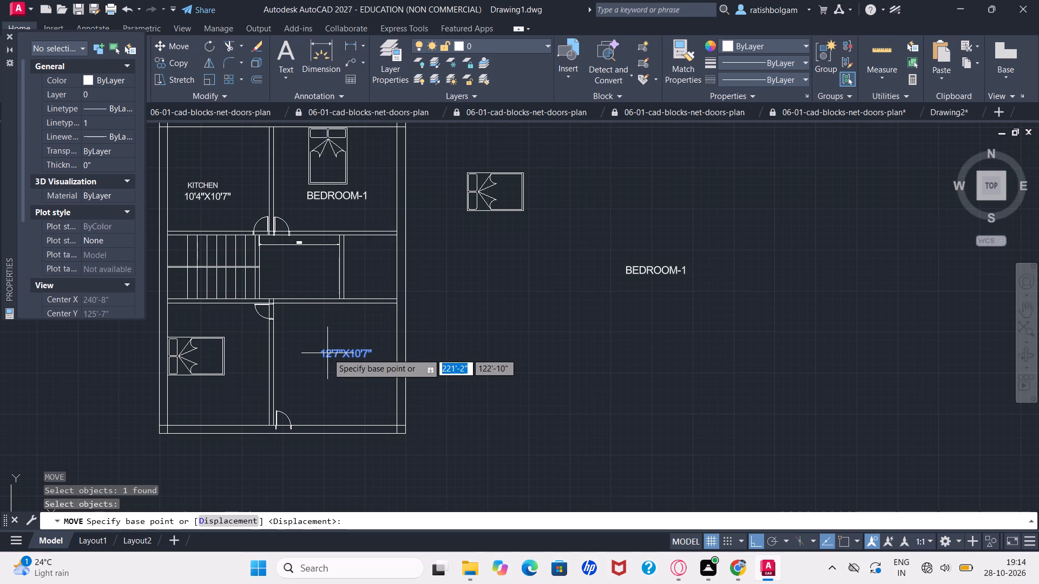
click(327, 353)
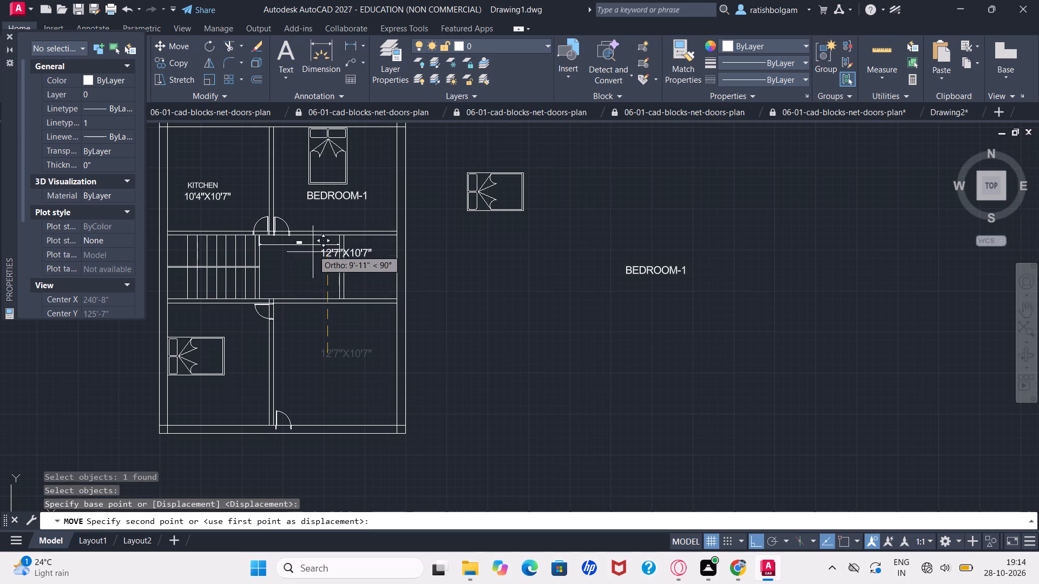
click(286, 208)
Move the 12'7"X10'7" text slightly left so it sits centred beneath the BEDROOM-1 label in the upper-right room.
key(m)
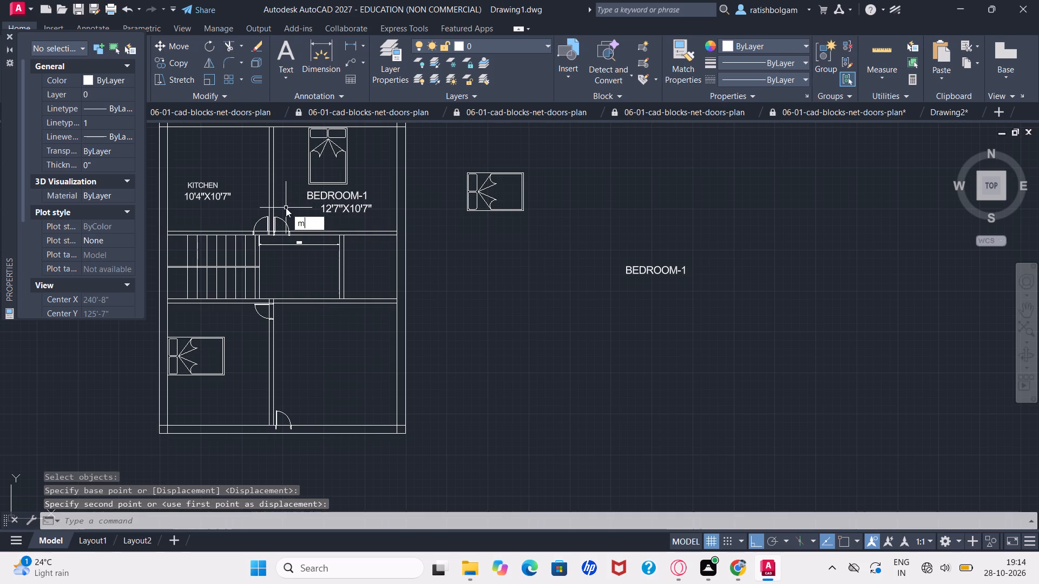
key(Return)
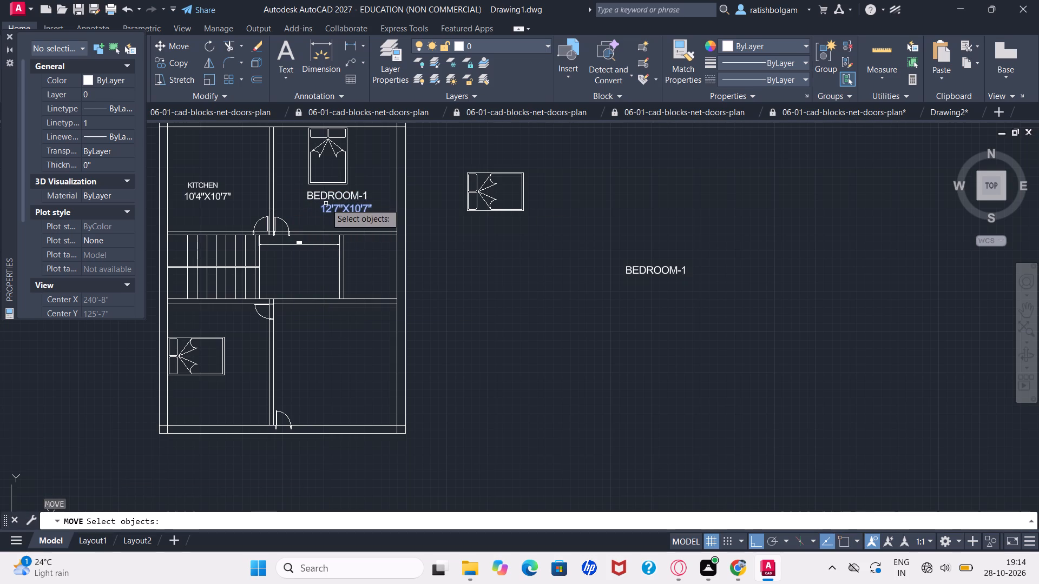
click(326, 204)
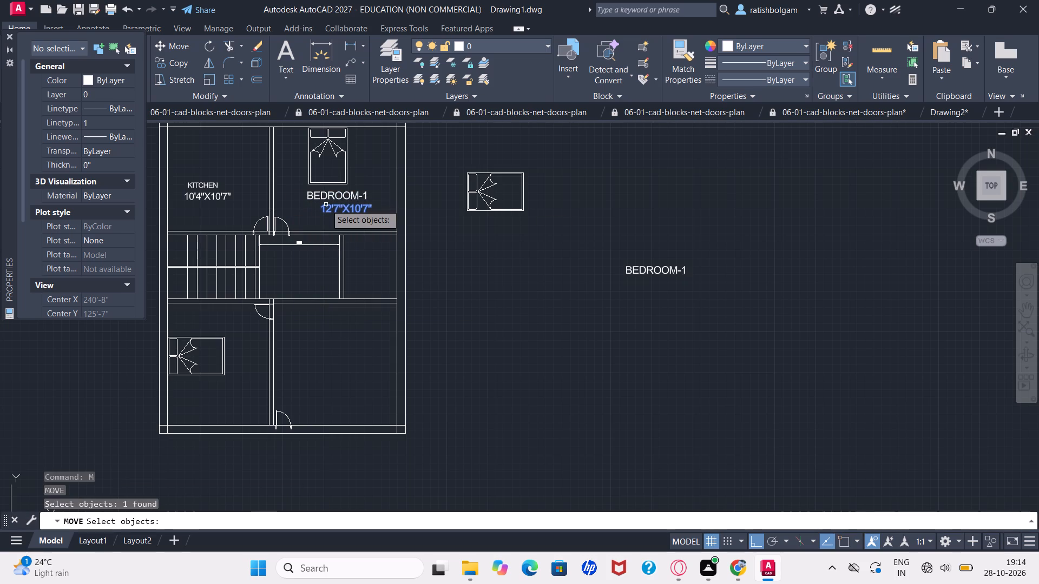
key(Return)
click(326, 204)
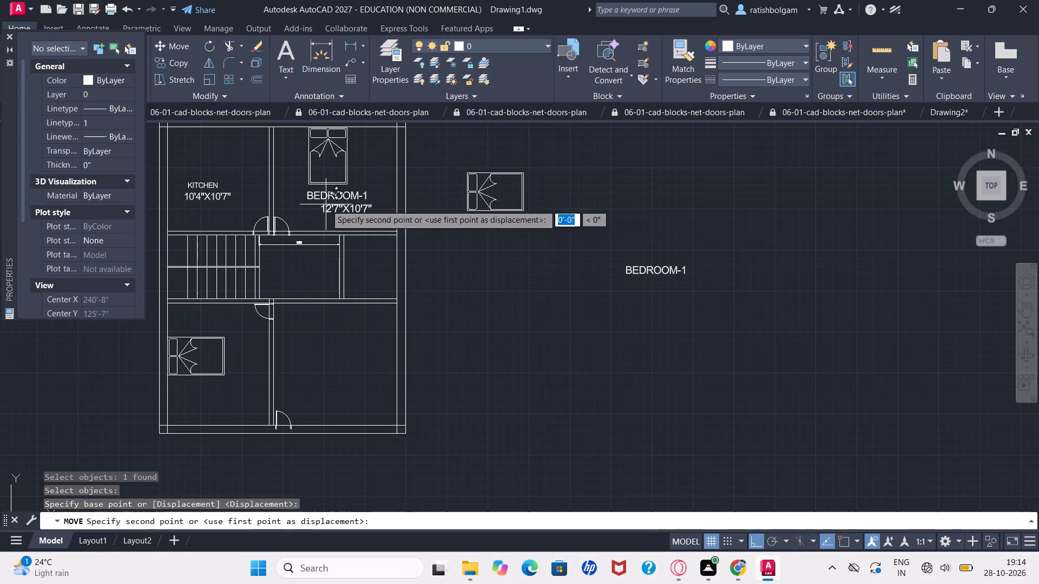
click(317, 204)
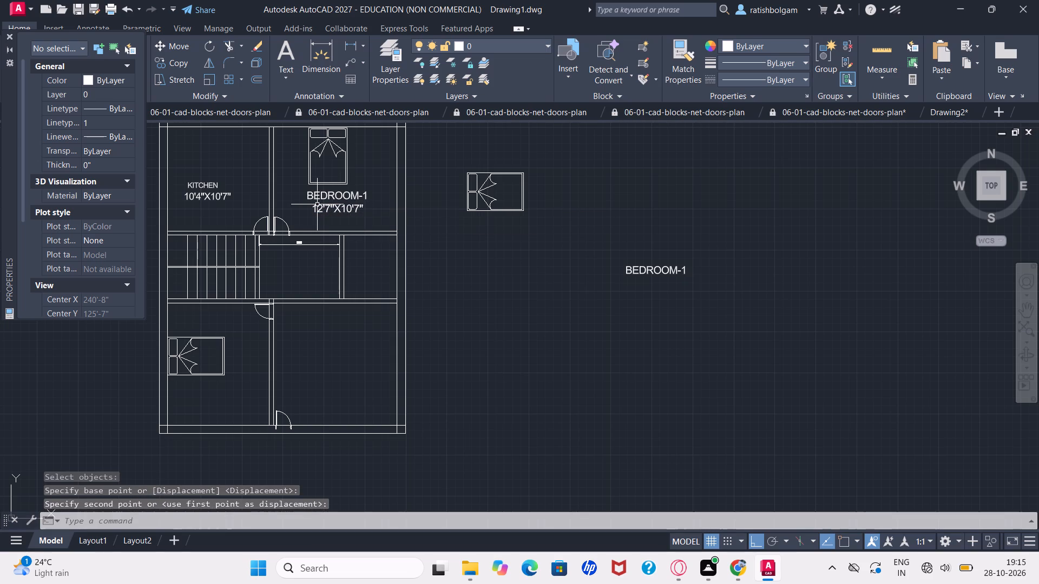
key(Escape)
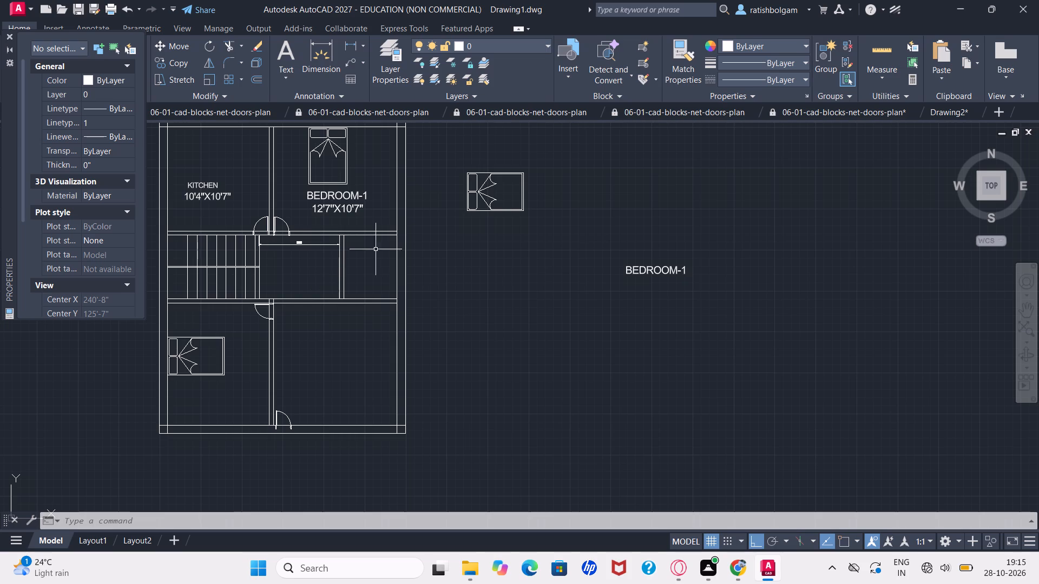
Check the floor plan's dimensions with the quick Measure tool.
click(880, 53)
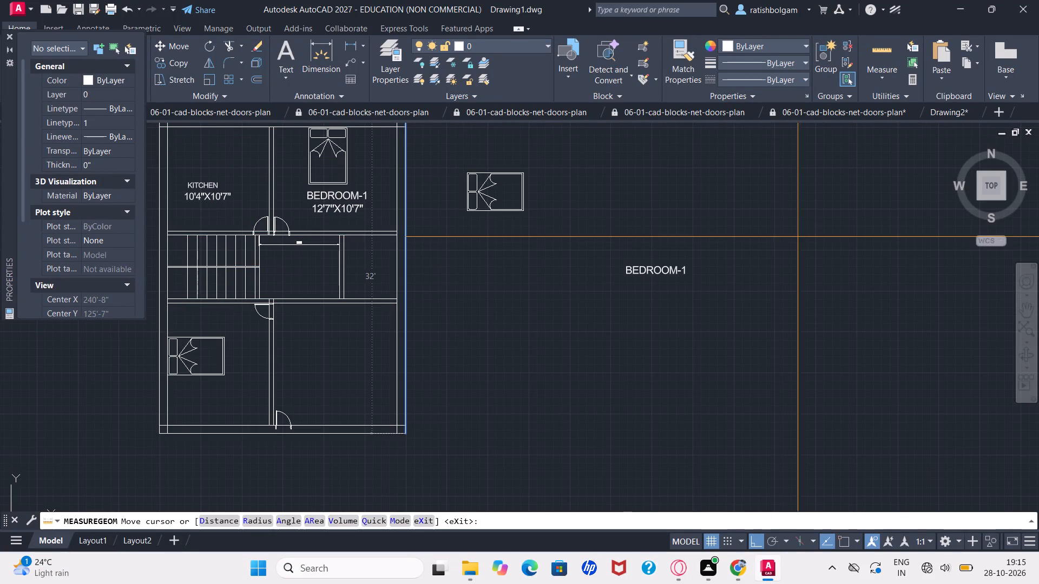
key(Escape)
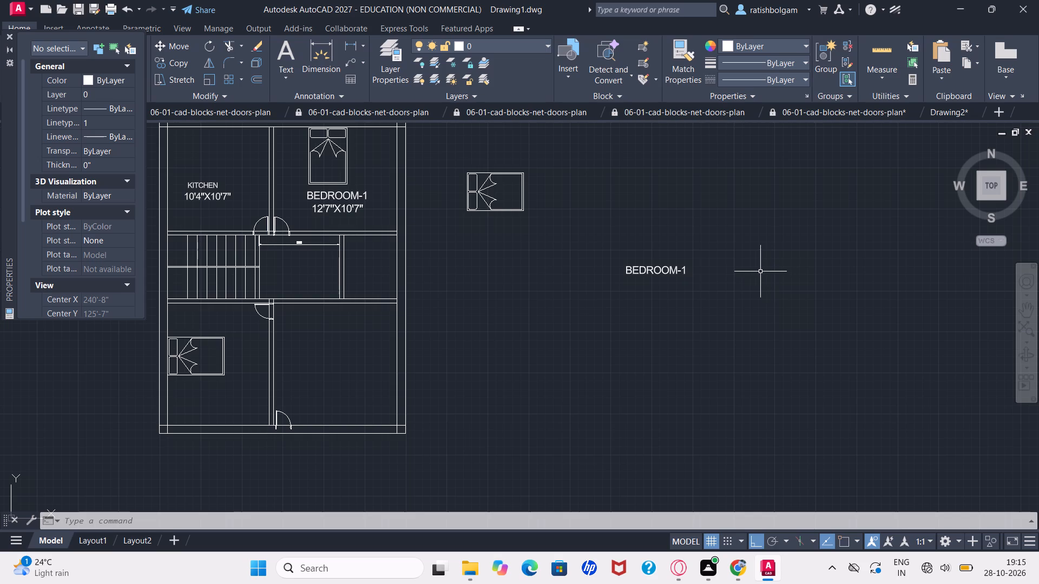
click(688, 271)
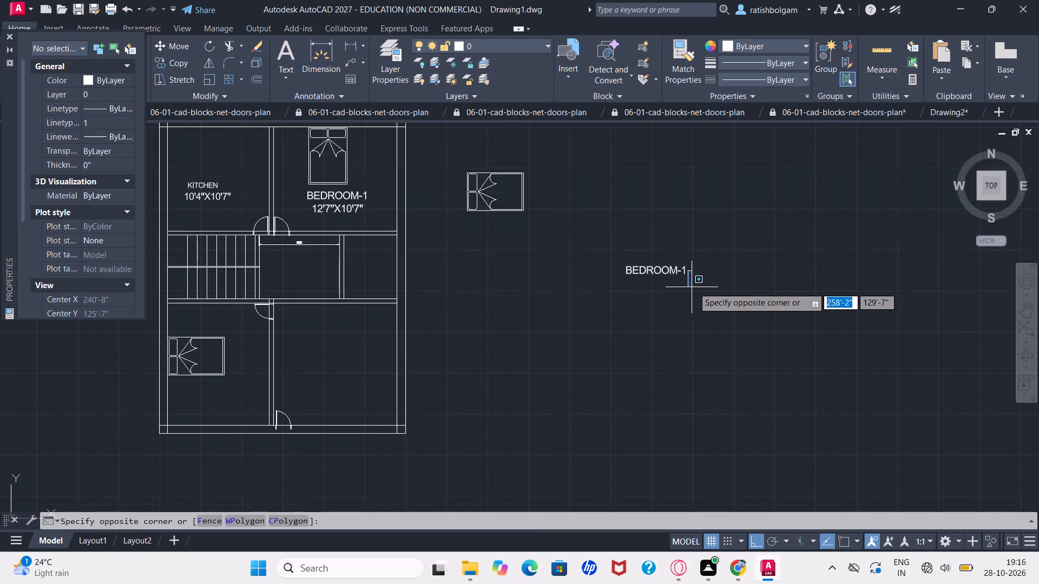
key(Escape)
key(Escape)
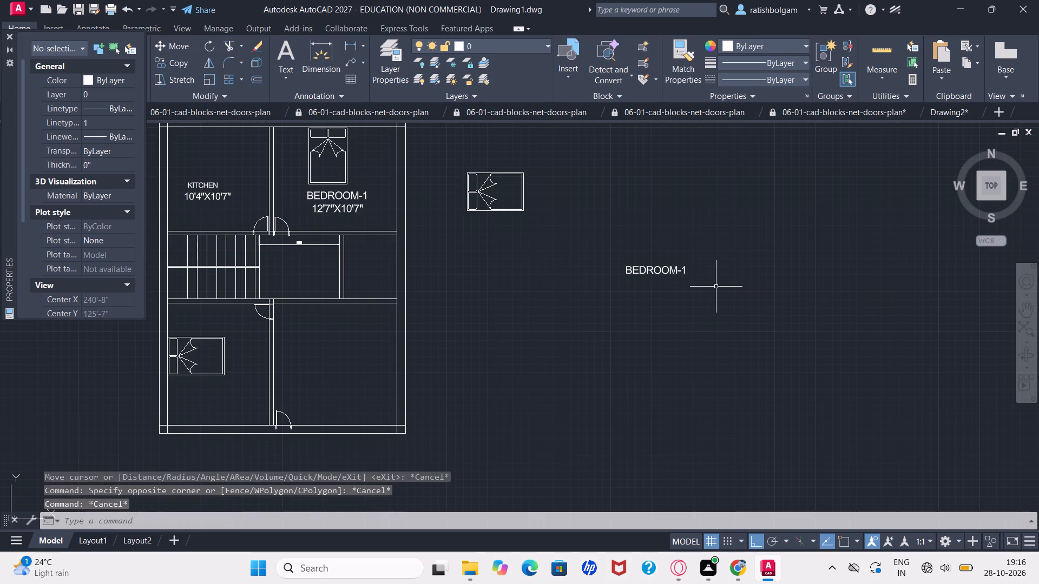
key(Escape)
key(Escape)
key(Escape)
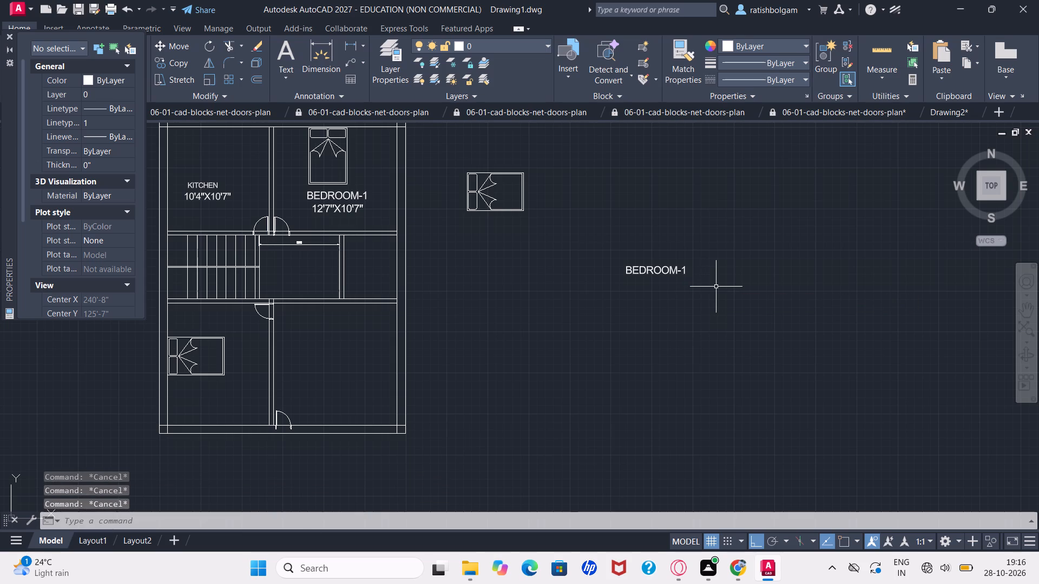
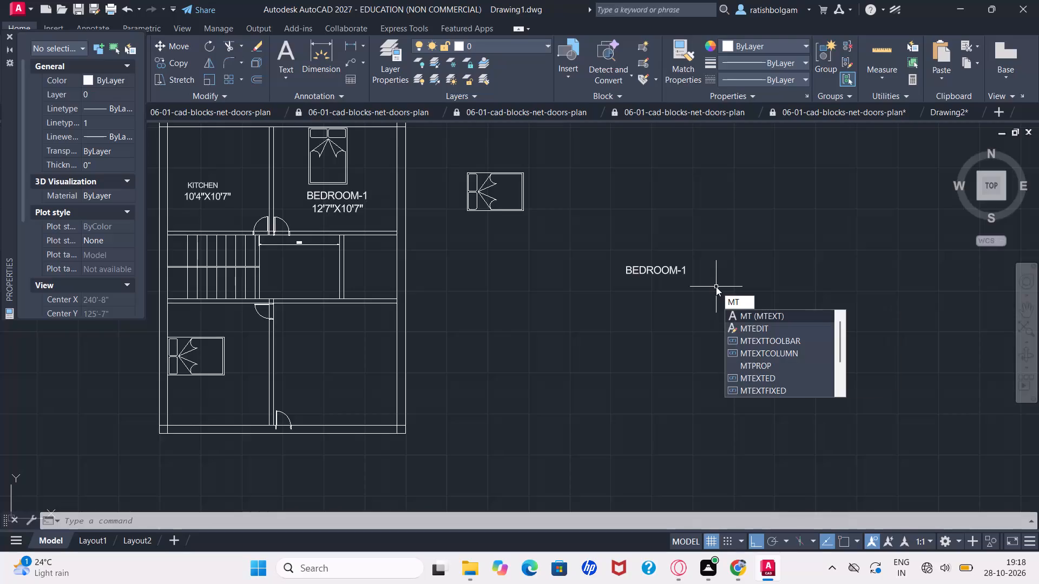
Start a new multiline text in the empty area outside the plan, near the spare BEDROOM-1 label.
key(Return)
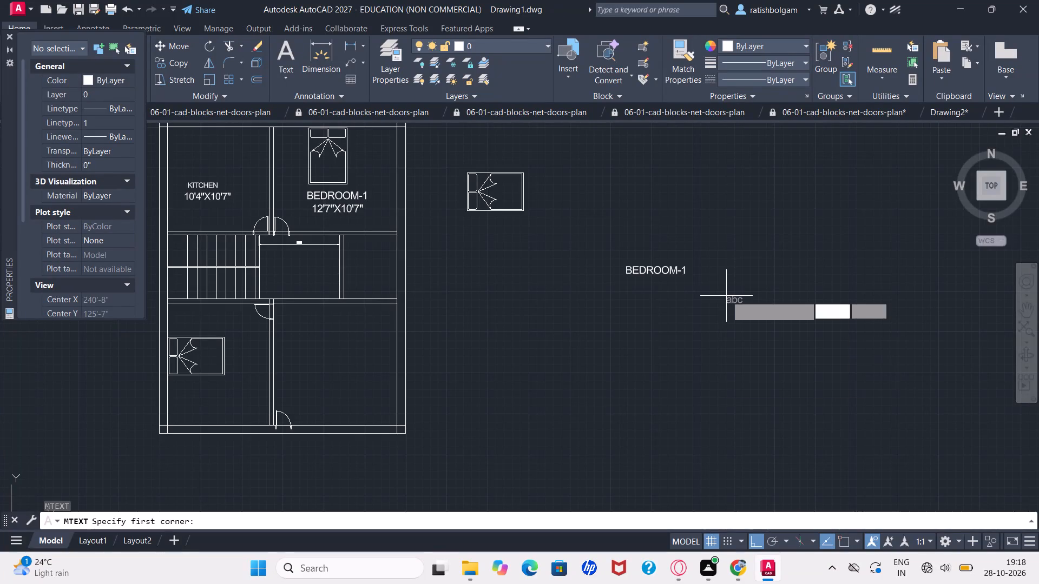
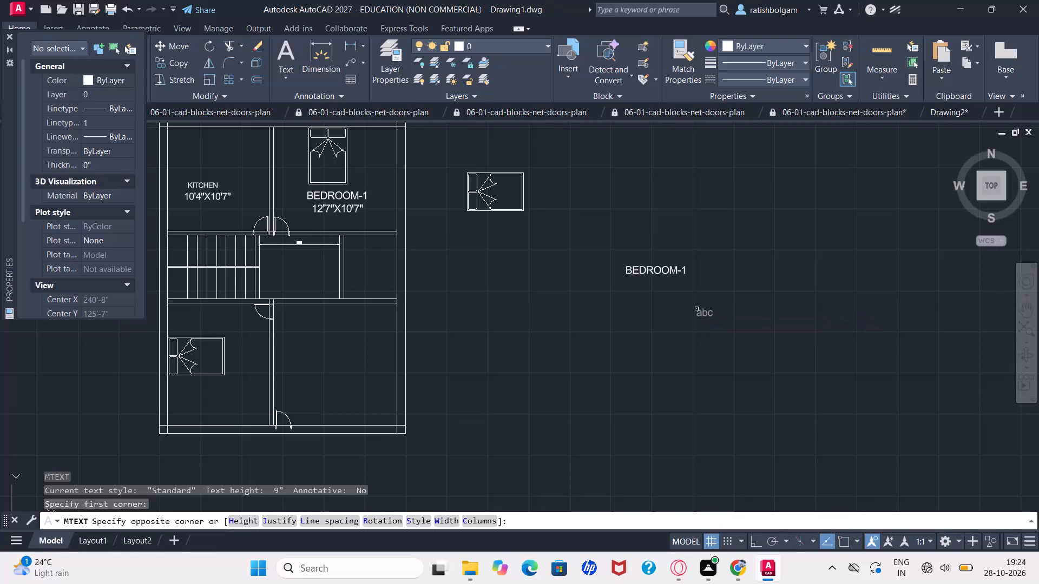
Enter the room dimension text 10'4'X12 in the multiline text box below the spare BEDROOM-1 label outside the plan.
click(696, 309)
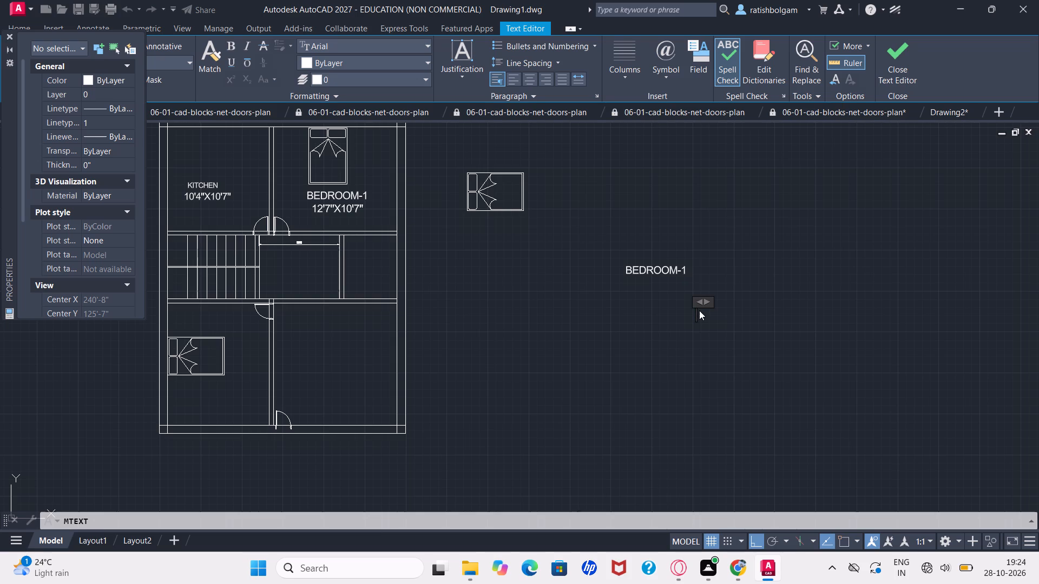
key(1)
key(0)
key(apostrophe)
key(4)
key(apostrophe)
key(x)
text(12)
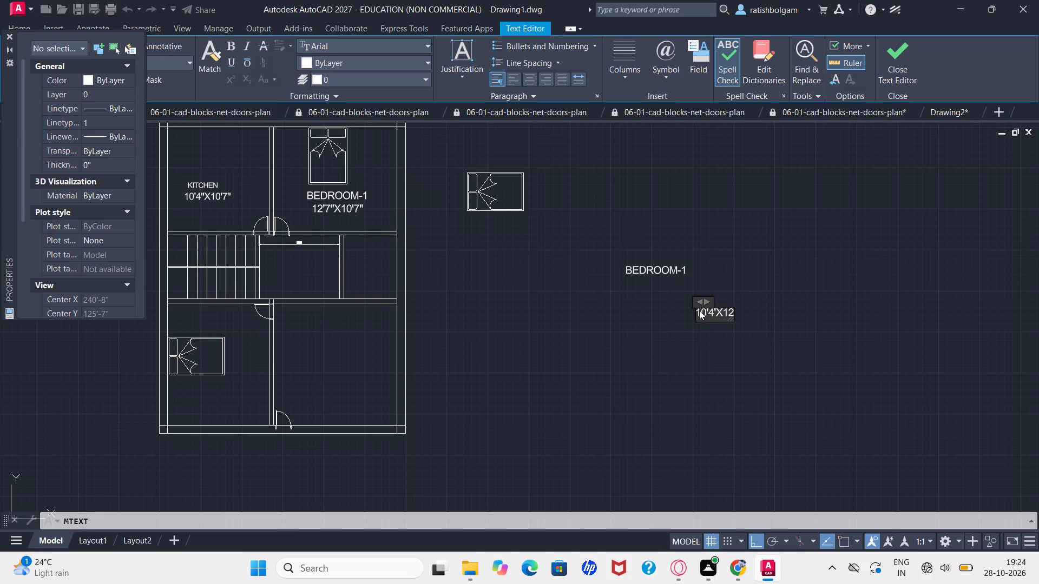
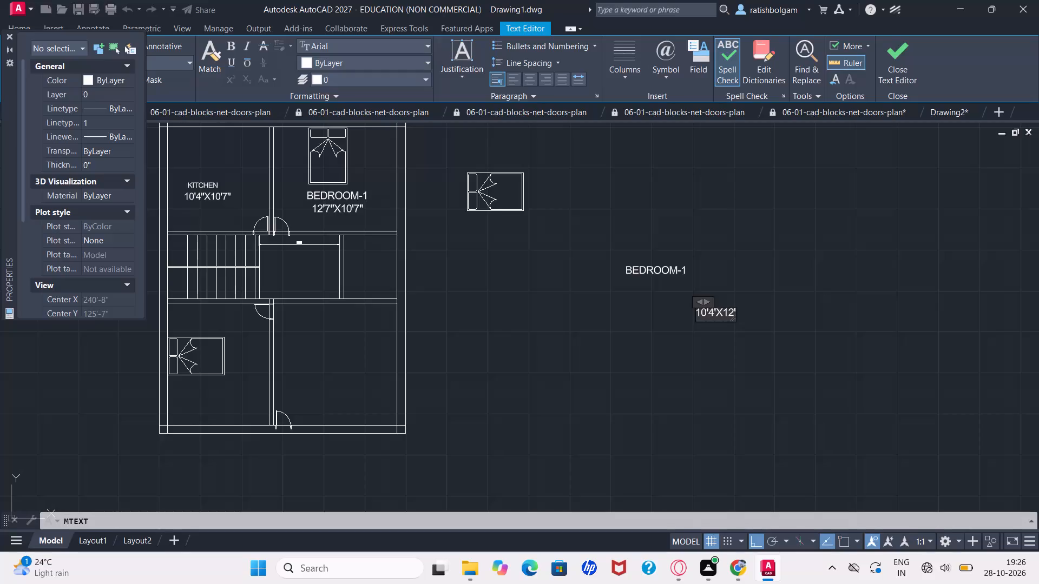
Complete the room dimension text as 10'4'X12'5" on a single line in the open text box.
key(5)
key(shift+quotedbl)
key(Return)
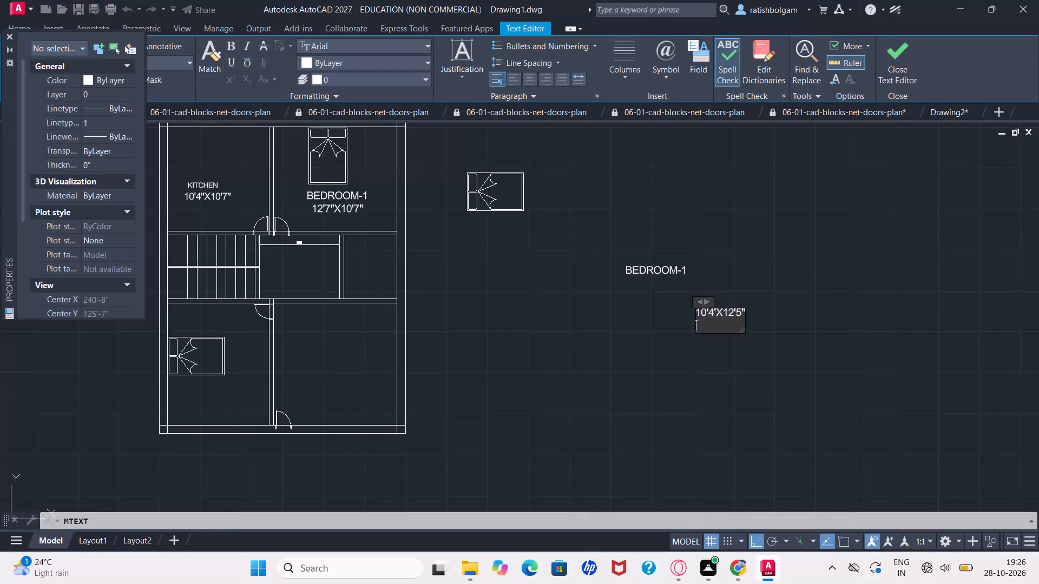
key(BackSpace)
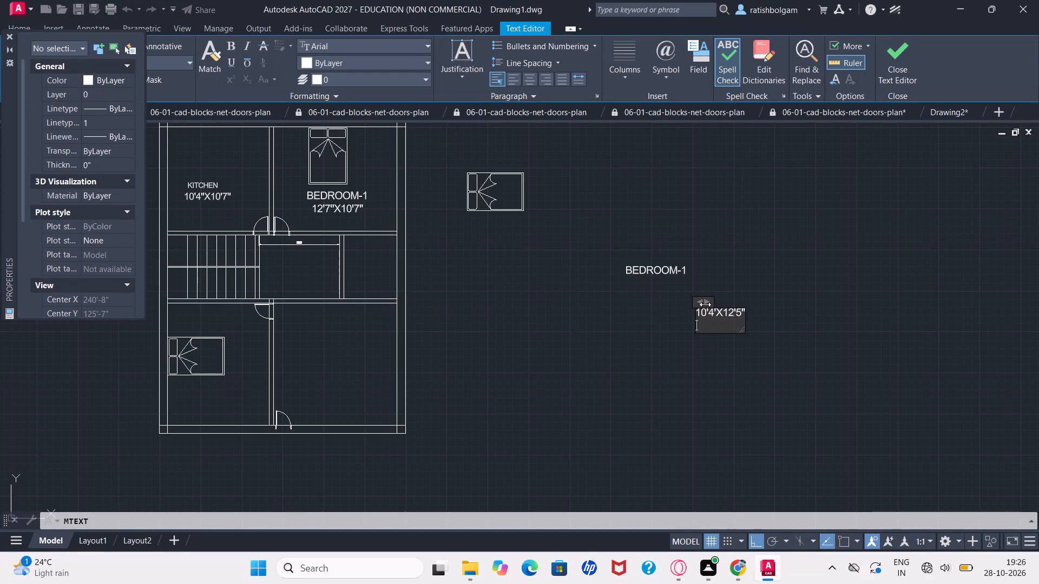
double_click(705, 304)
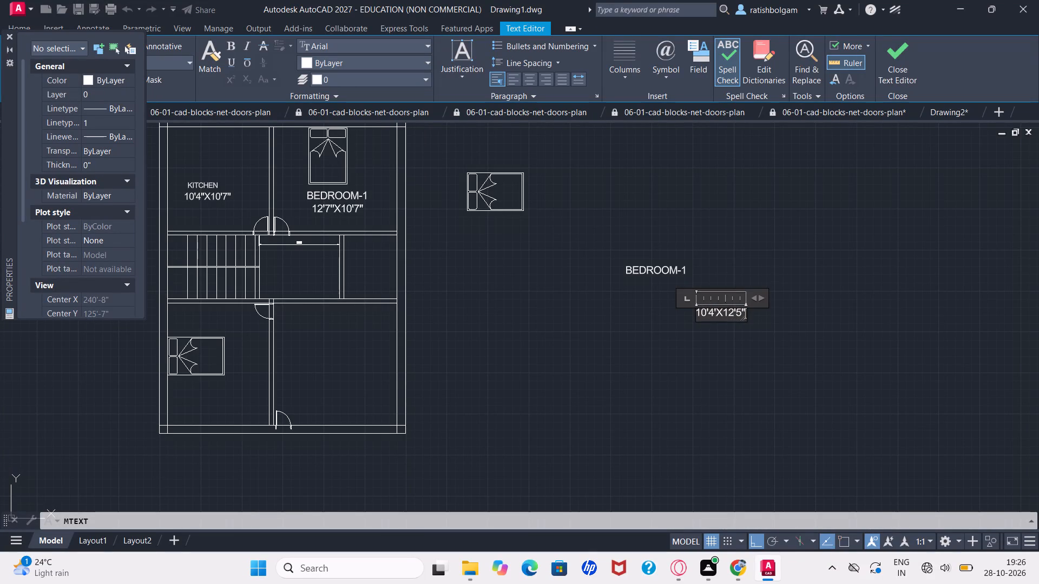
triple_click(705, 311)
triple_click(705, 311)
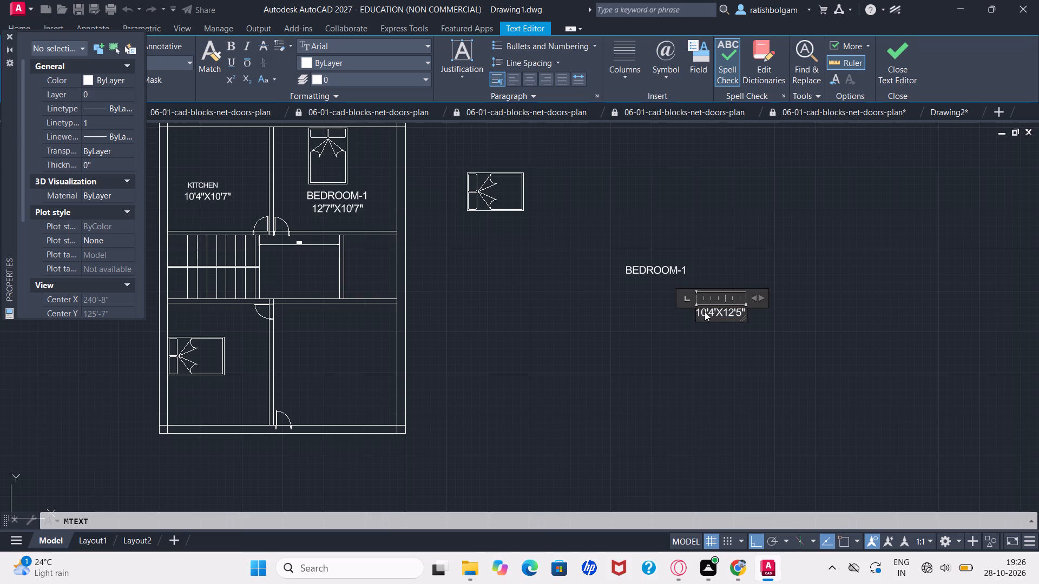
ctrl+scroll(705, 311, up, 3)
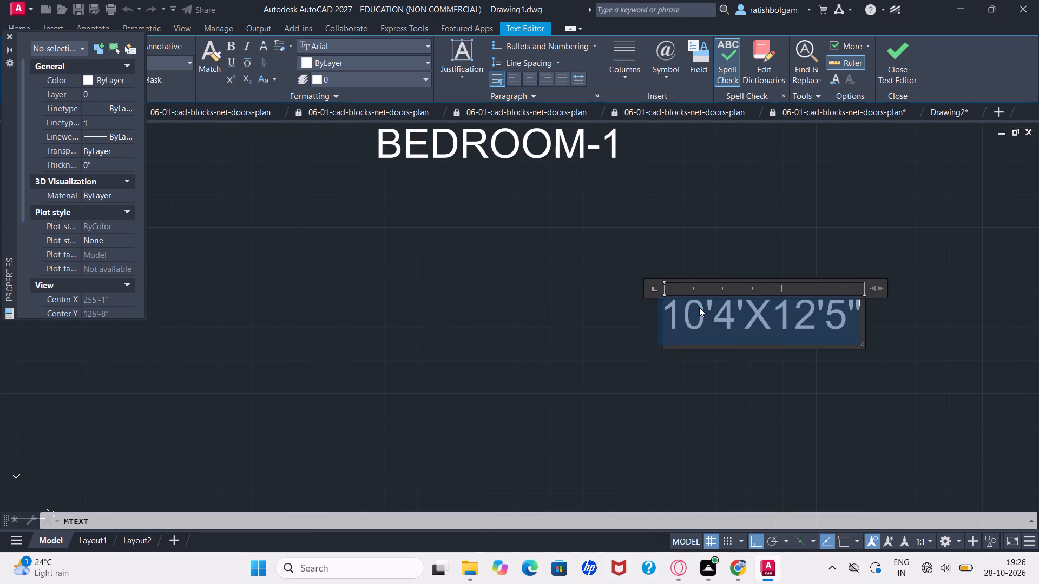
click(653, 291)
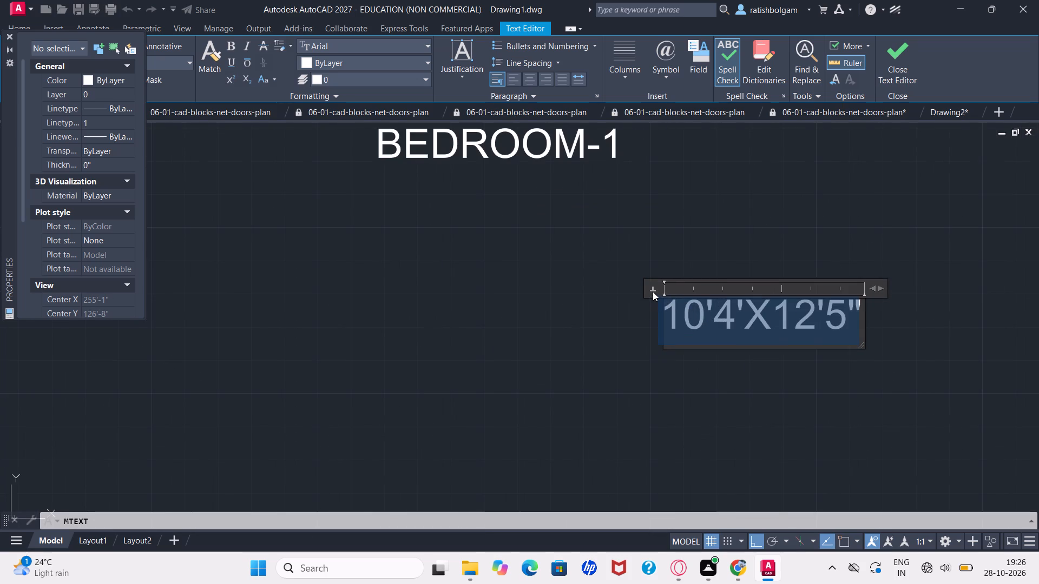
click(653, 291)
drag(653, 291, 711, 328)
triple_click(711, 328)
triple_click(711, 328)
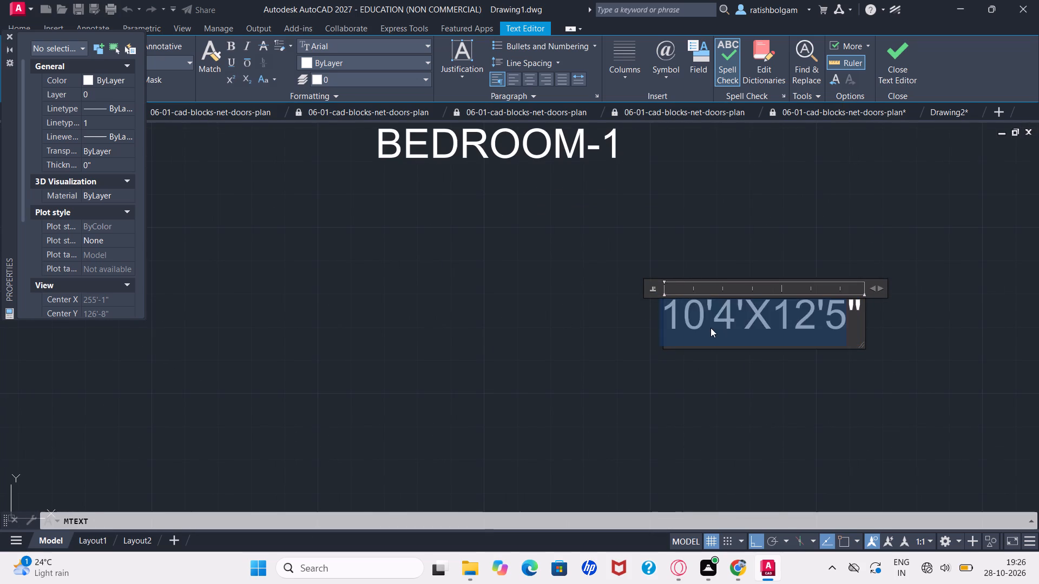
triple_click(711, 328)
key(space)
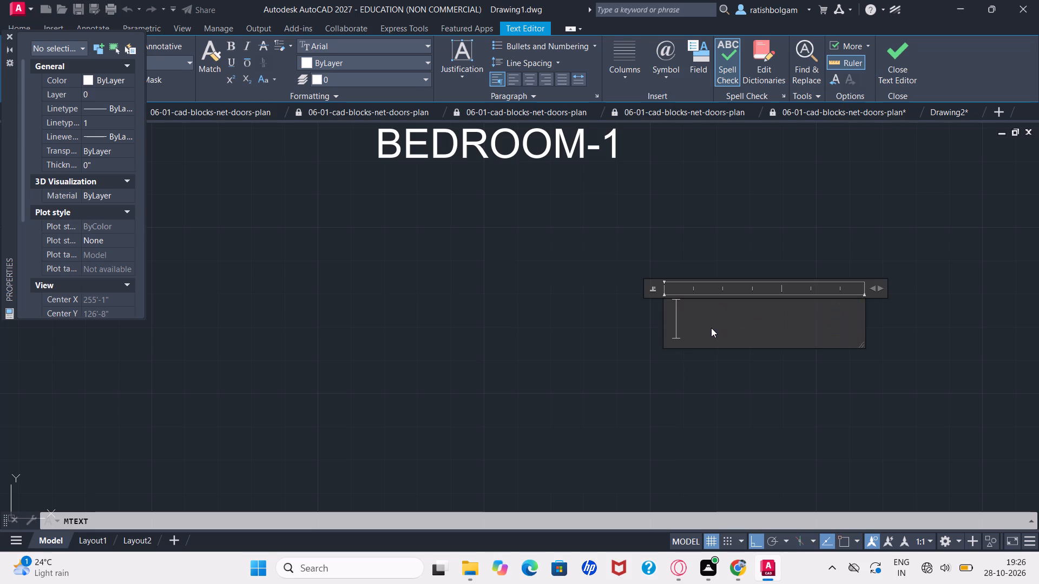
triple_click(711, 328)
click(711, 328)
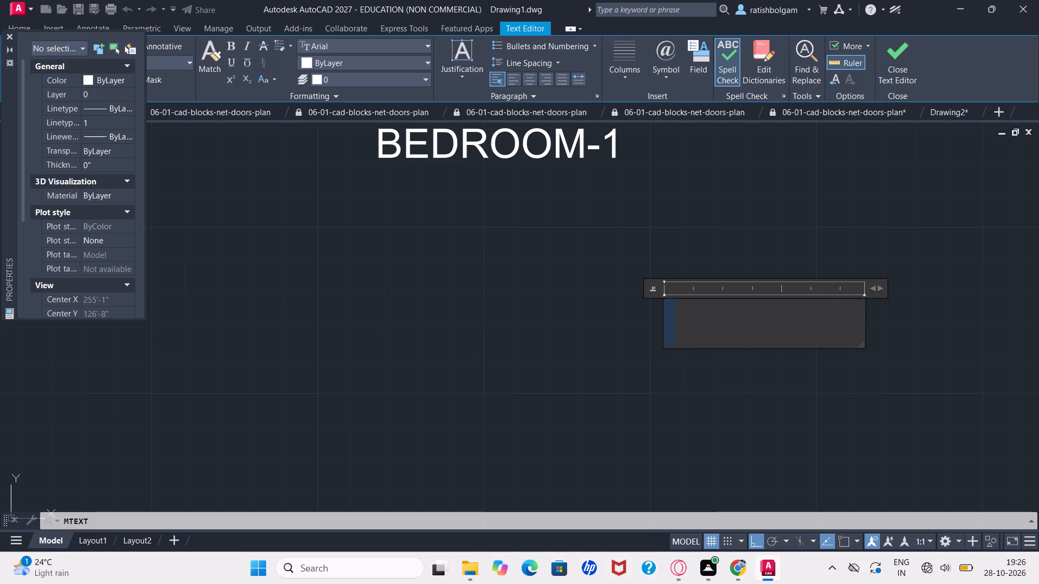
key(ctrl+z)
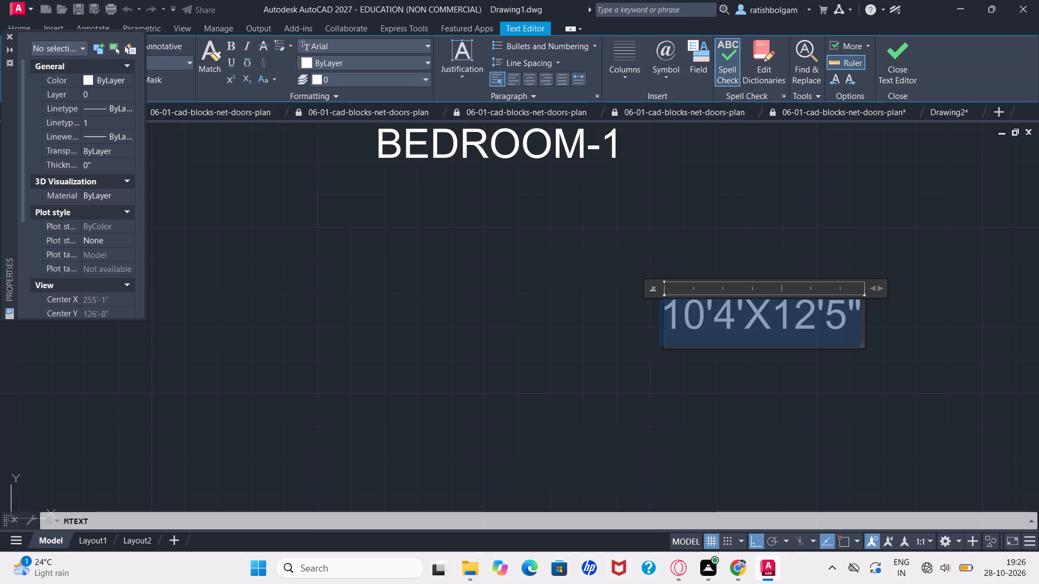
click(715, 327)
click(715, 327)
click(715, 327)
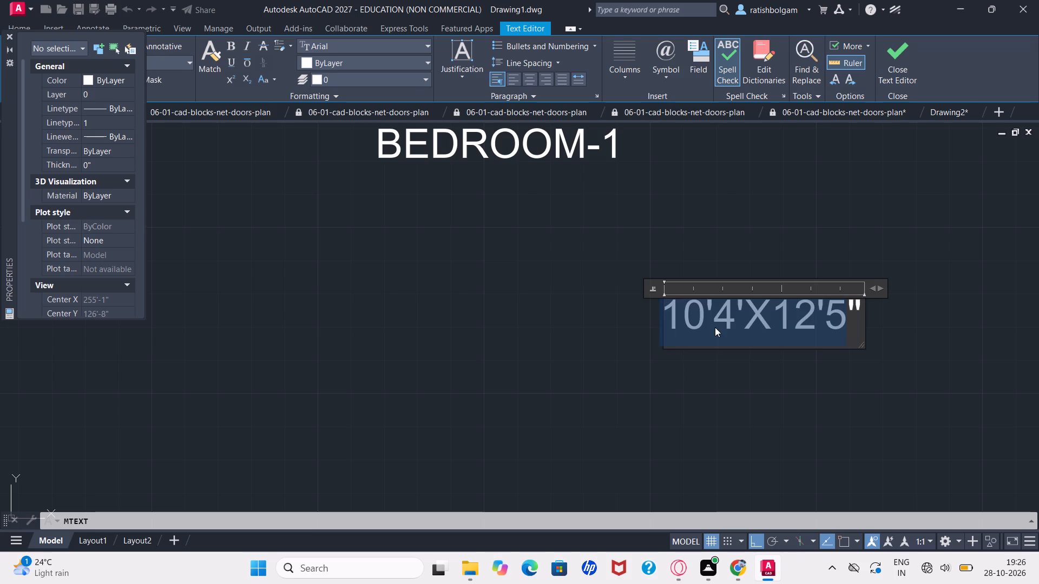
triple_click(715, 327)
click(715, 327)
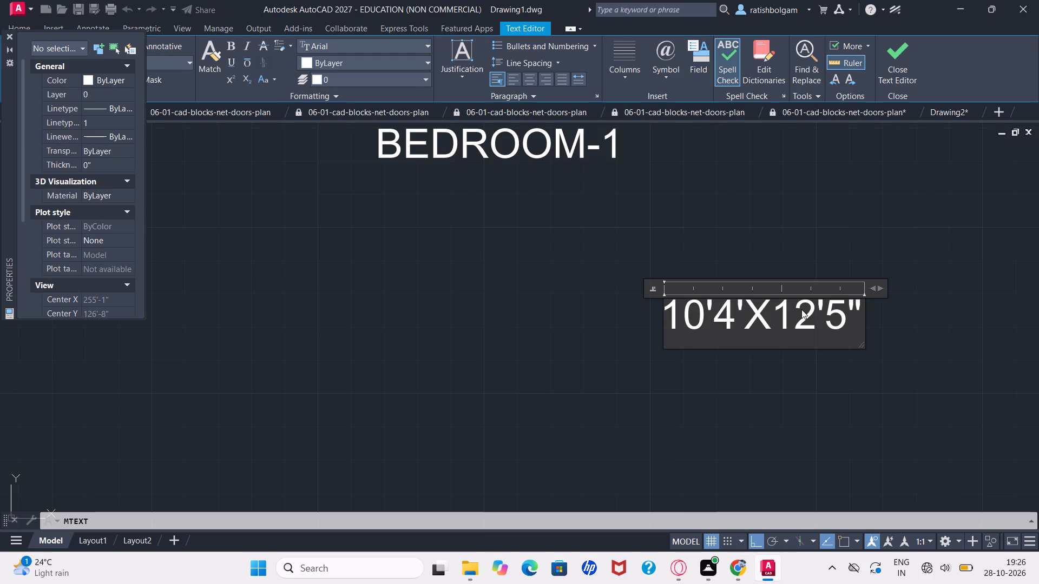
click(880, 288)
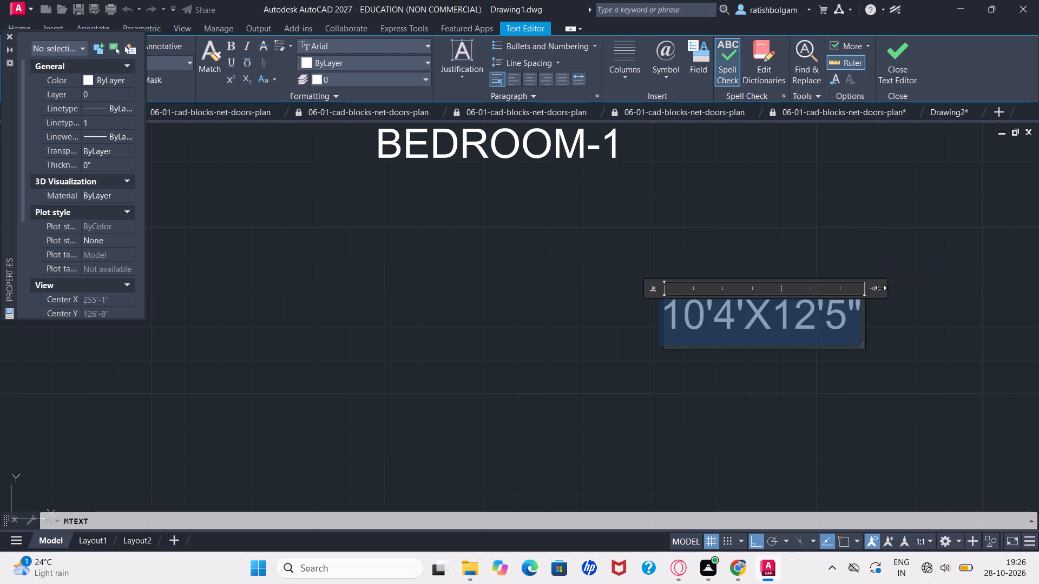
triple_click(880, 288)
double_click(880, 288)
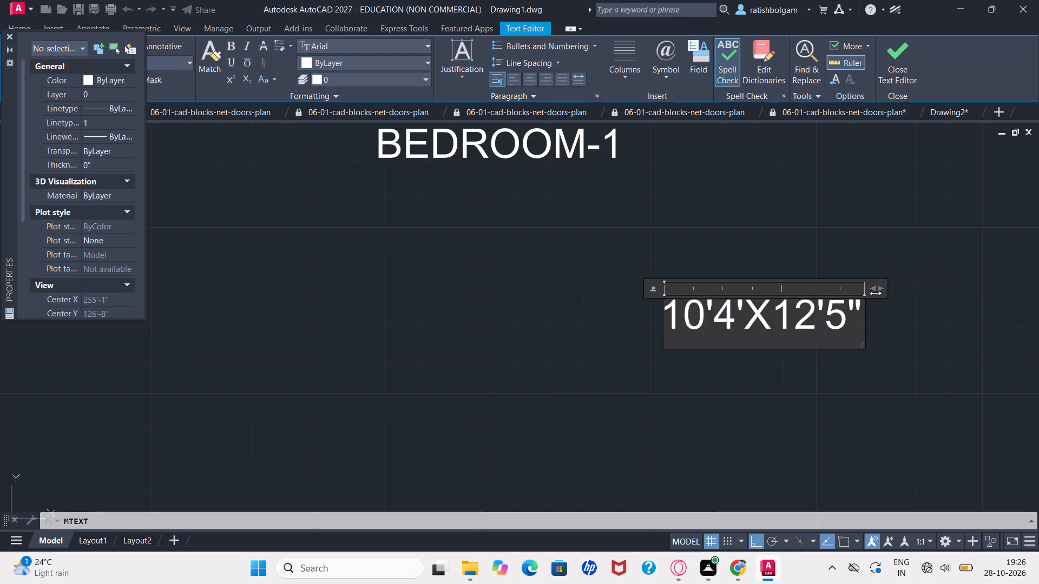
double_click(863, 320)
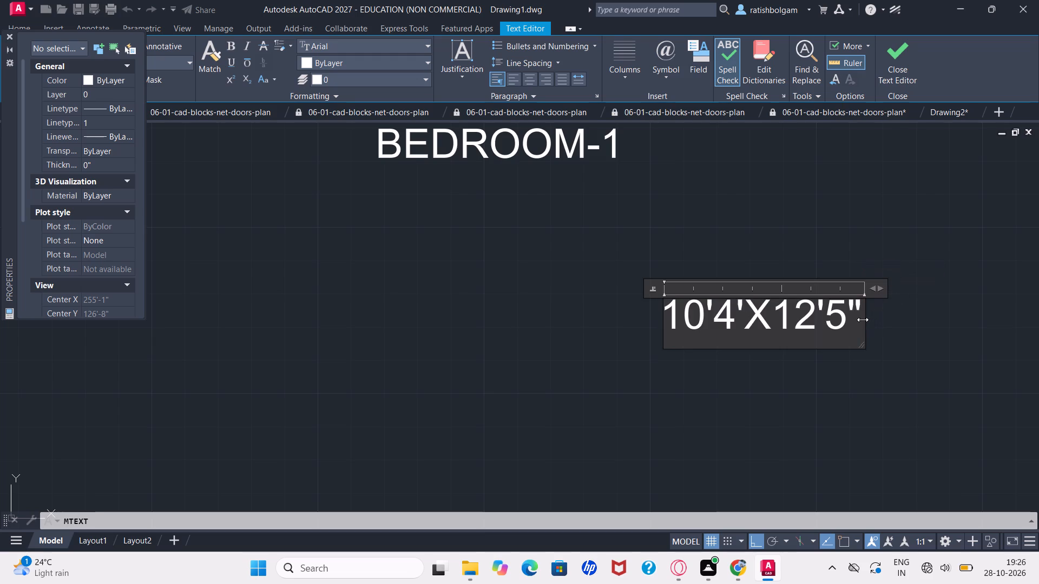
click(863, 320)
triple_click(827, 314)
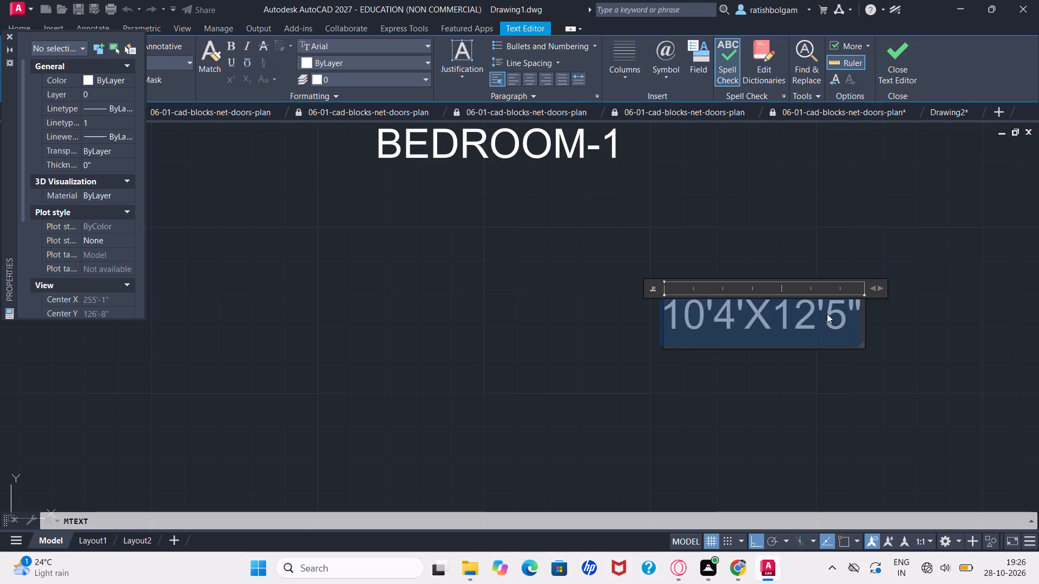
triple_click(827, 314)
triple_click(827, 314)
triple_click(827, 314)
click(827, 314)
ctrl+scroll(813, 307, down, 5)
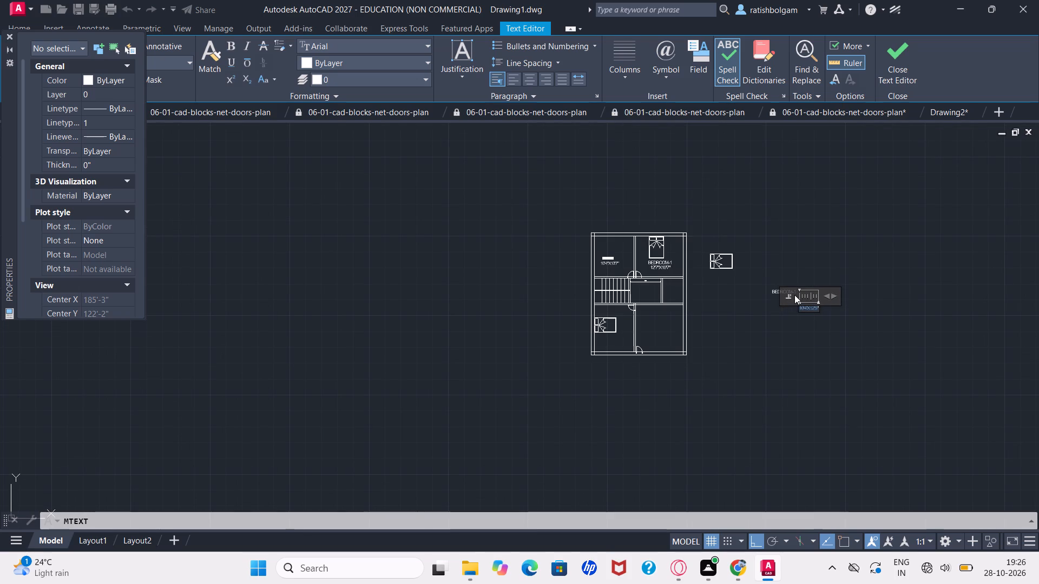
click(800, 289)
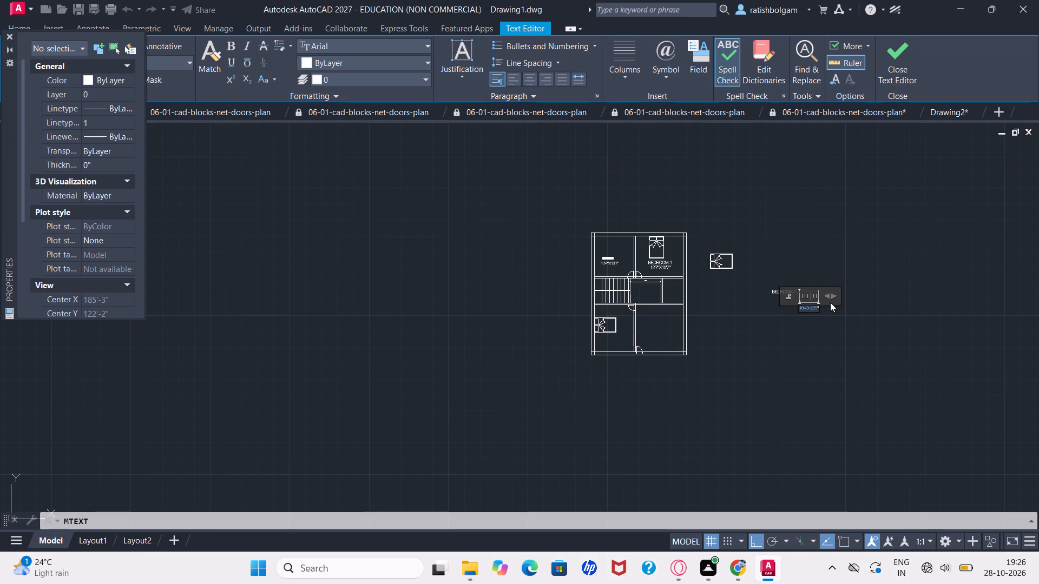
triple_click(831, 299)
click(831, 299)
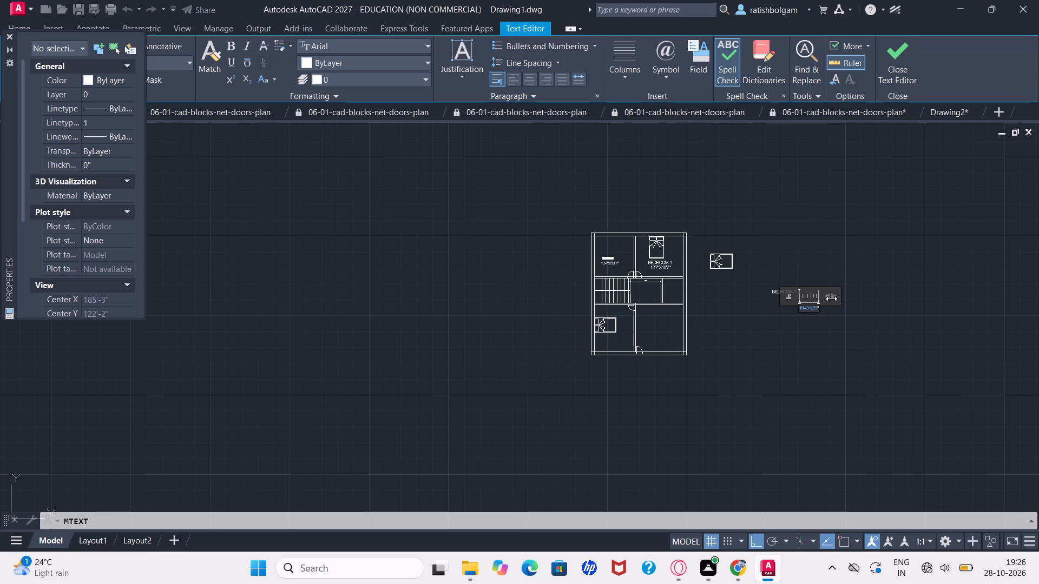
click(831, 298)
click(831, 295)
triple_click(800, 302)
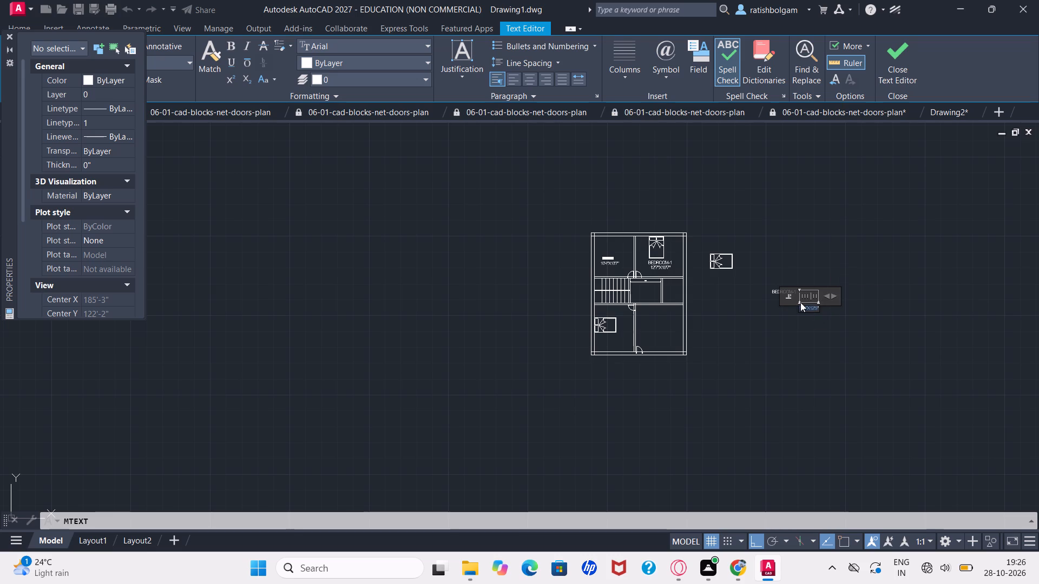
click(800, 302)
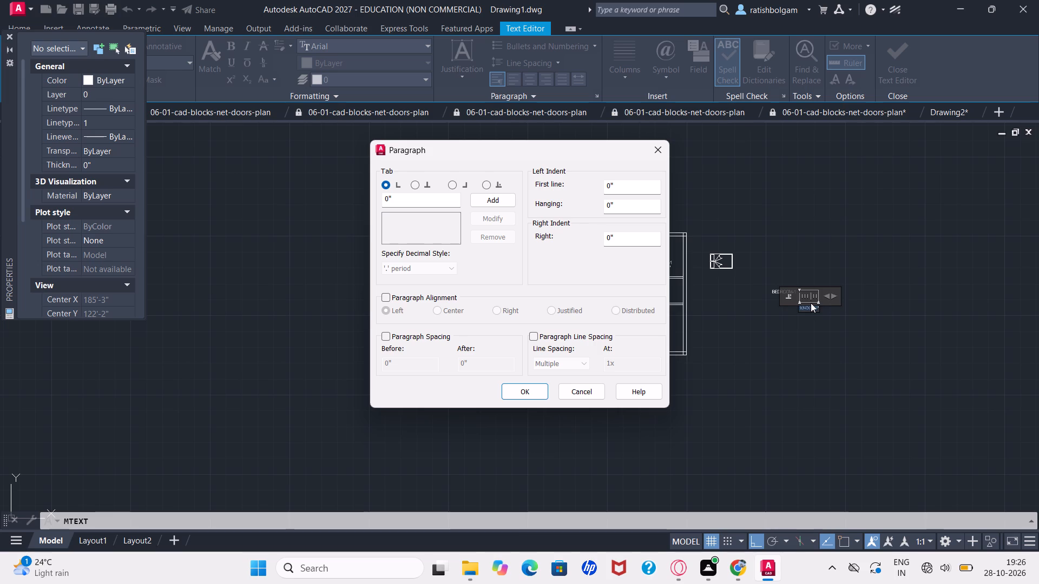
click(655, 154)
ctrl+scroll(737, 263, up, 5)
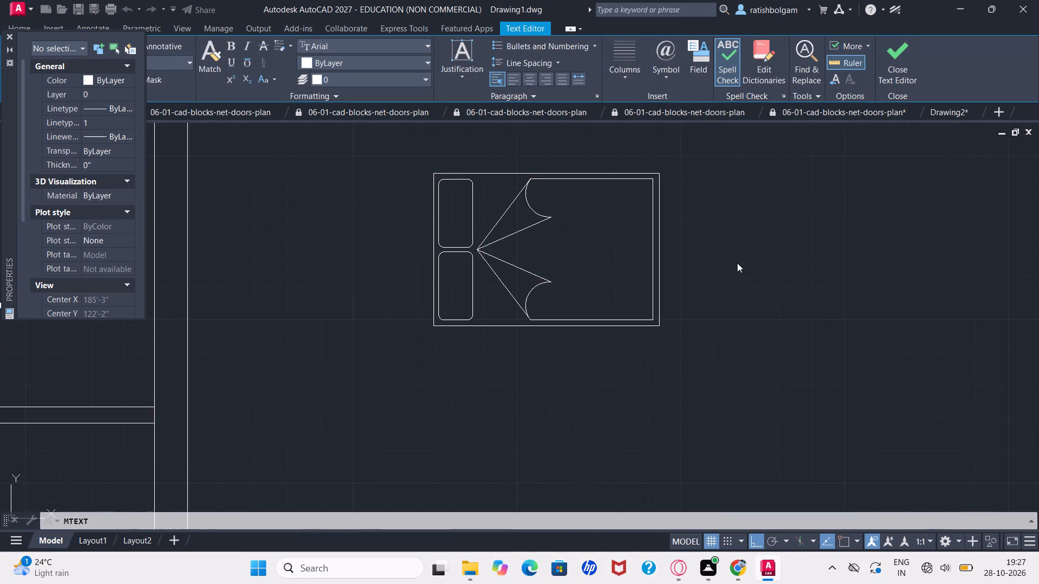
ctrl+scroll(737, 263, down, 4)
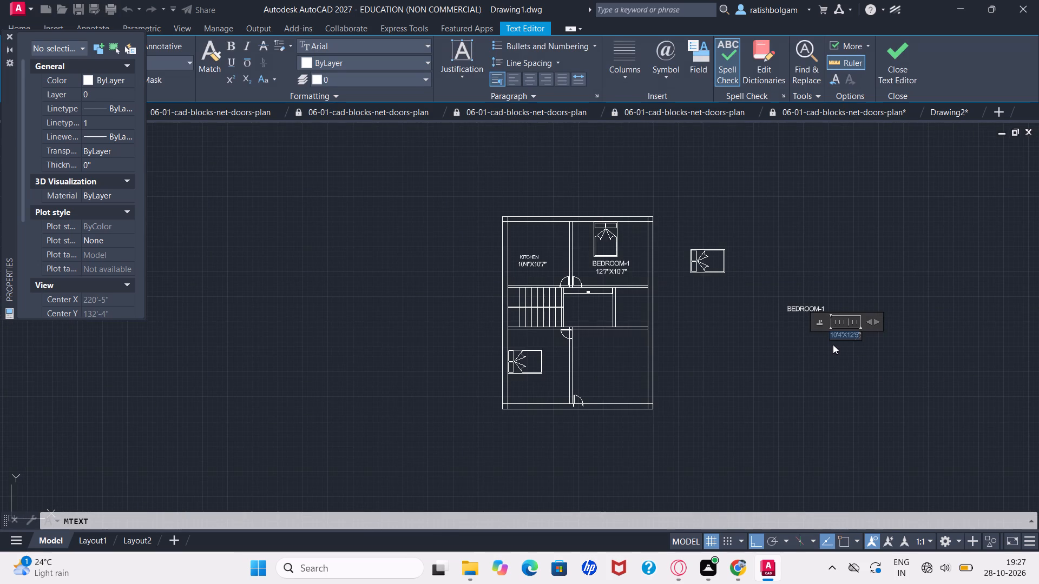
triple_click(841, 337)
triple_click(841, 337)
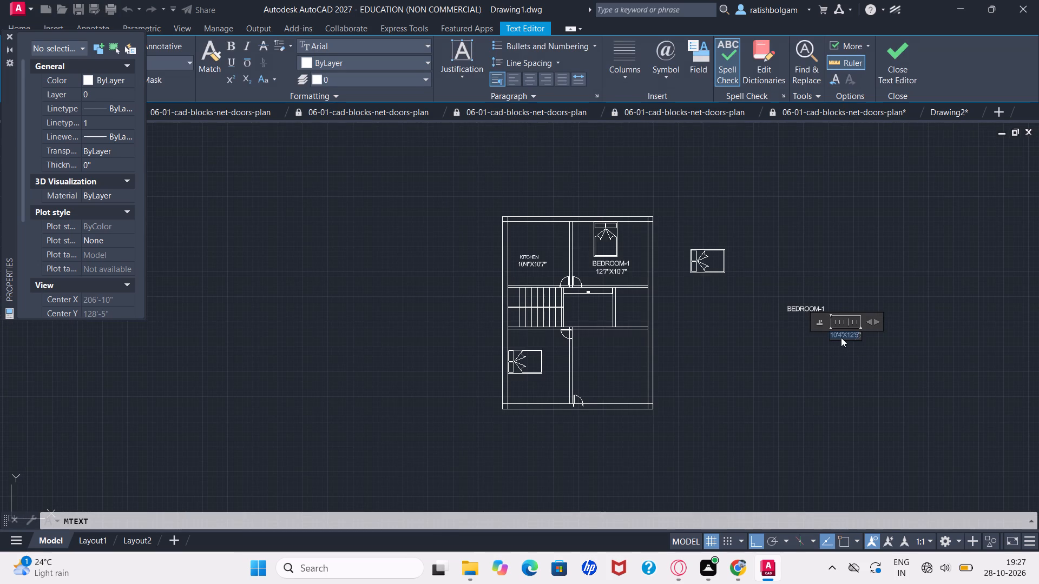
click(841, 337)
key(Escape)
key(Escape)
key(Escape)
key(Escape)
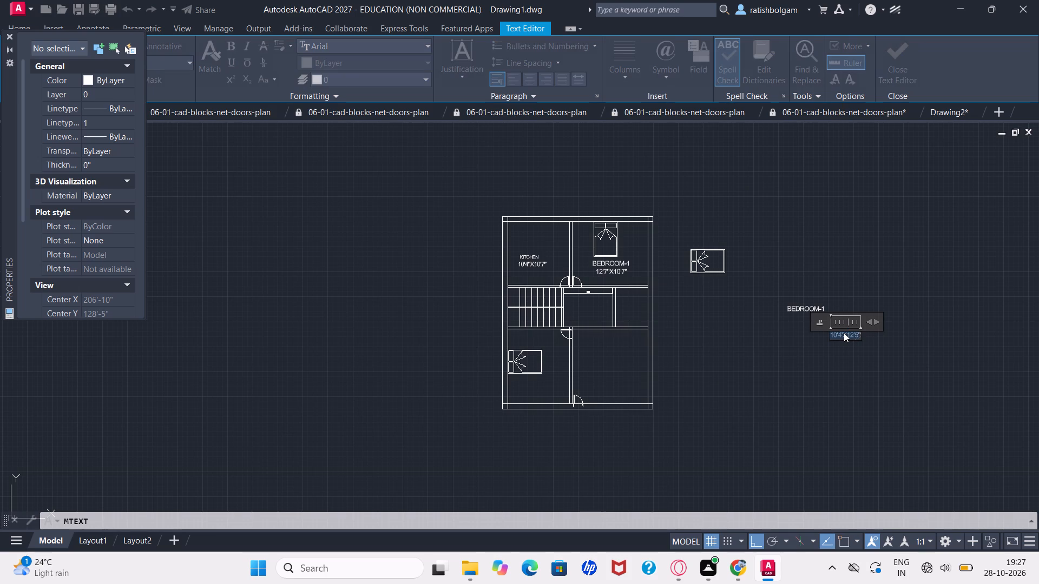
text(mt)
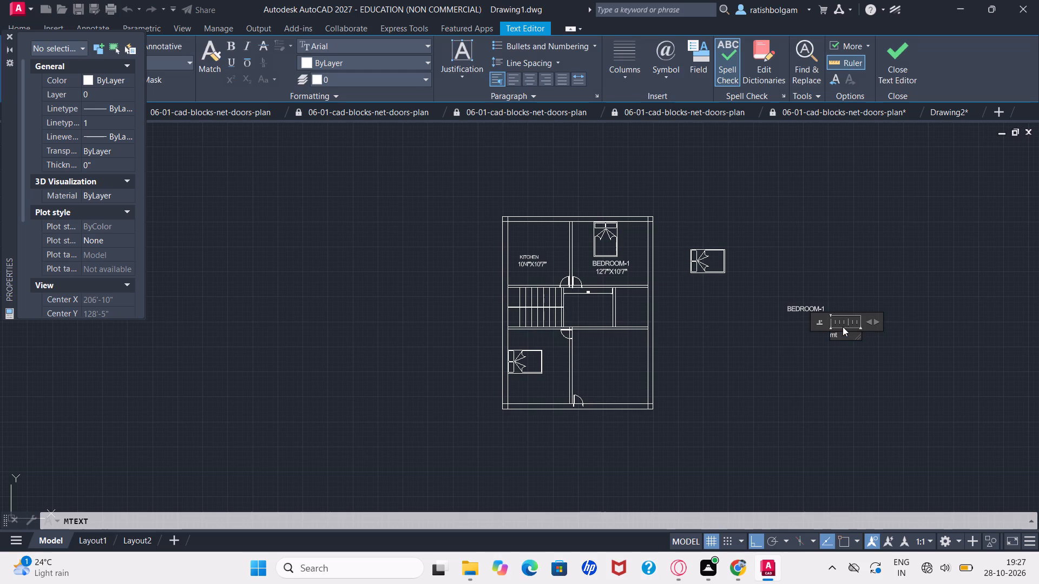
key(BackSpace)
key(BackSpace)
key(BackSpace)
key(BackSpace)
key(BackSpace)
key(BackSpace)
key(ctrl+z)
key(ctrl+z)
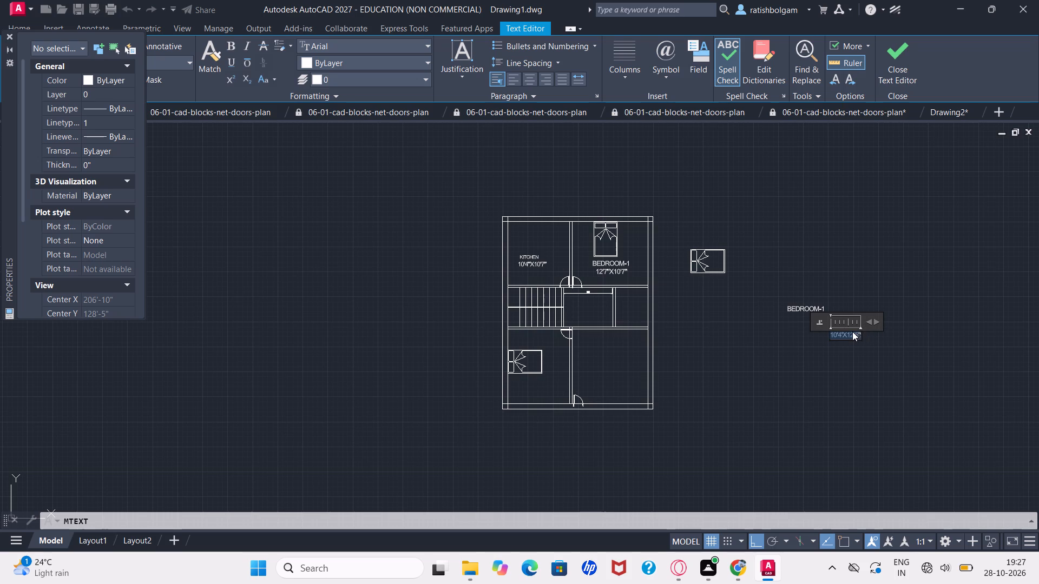
Erase the entire room dimension text from the open text box below the spare BEDROOM-1 label, leaving no blank lines.
triple_click(852, 331)
triple_click(852, 331)
click(852, 331)
ctrl+scroll(852, 331, up, 2)
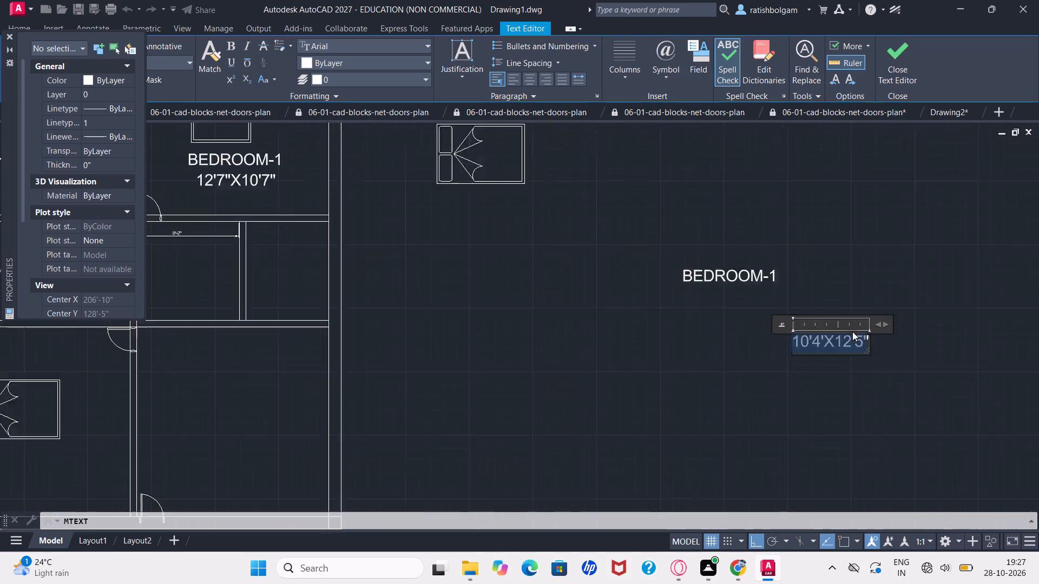
ctrl+scroll(852, 331, up, 2)
triple_click(818, 353)
triple_click(818, 353)
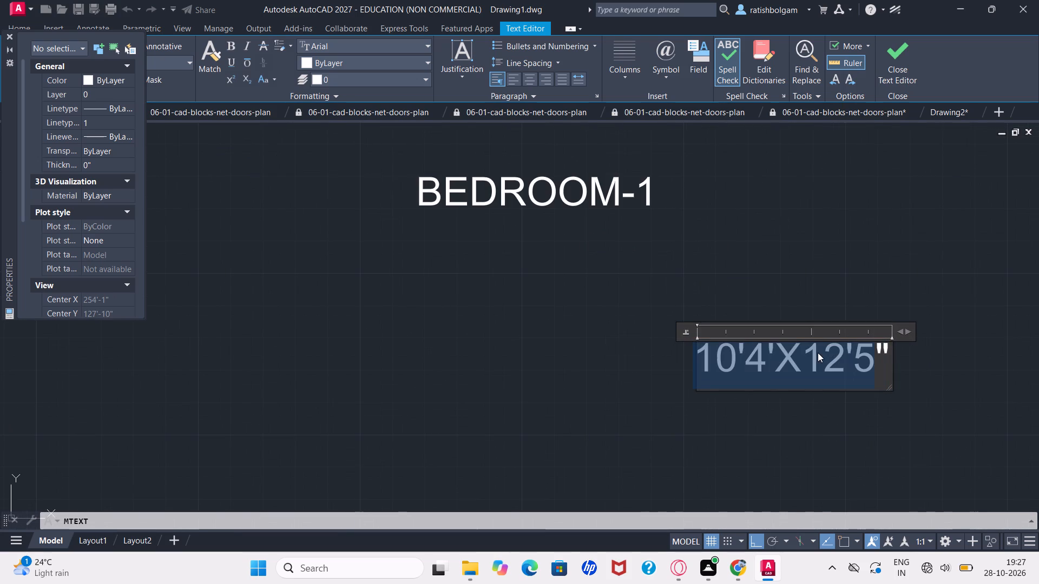
triple_click(818, 353)
triple_click(818, 353)
triple_click(818, 353)
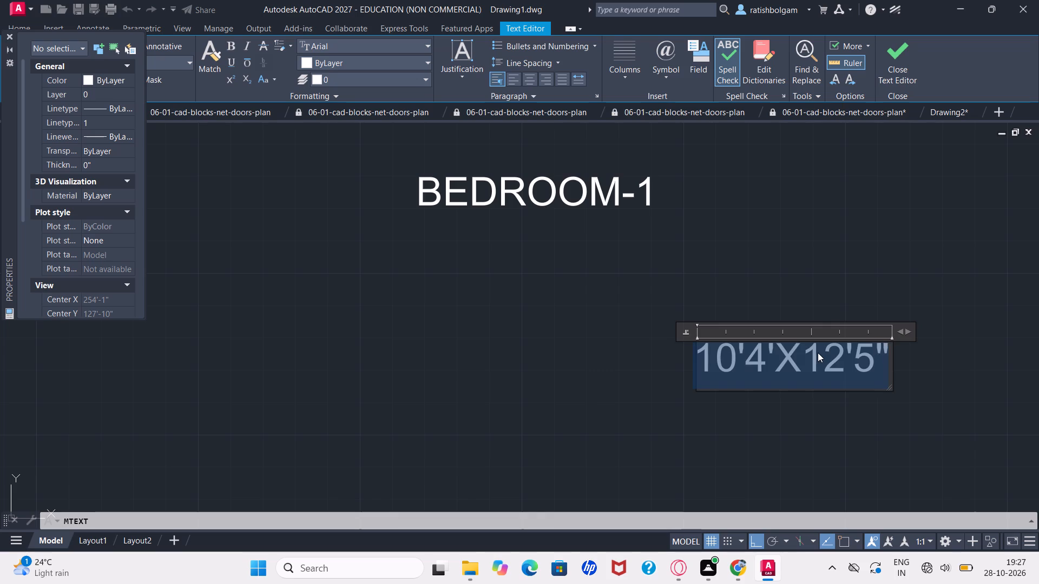
triple_click(818, 353)
triple_click(818, 353)
triple_click(818, 353)
click(818, 353)
key(Return)
key(Return)
key(Return)
key(Return)
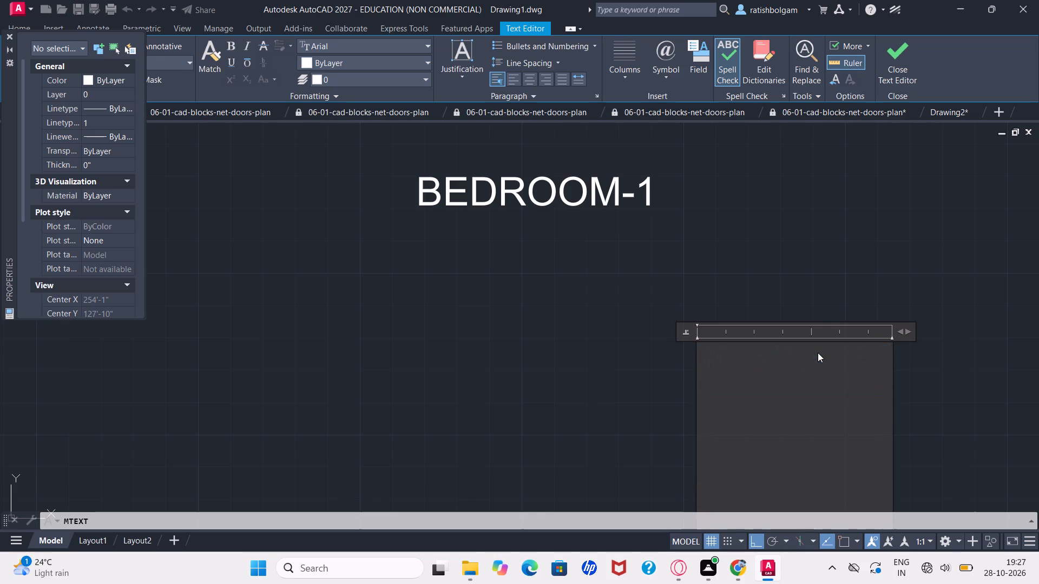
key(BackSpace)
key(BackSpace)
key(BackSpace)
key(BackSpace)
key(BackSpace)
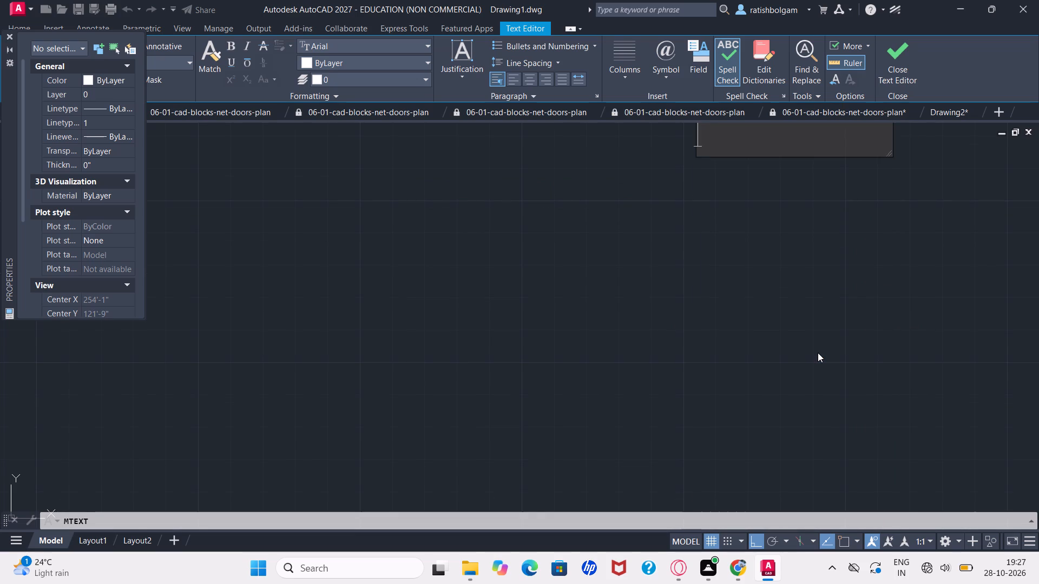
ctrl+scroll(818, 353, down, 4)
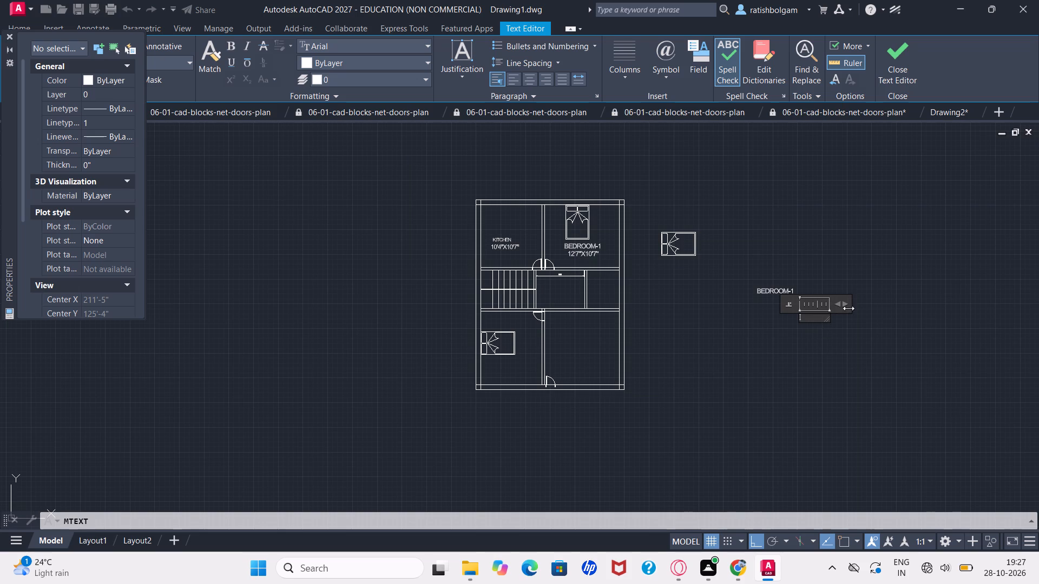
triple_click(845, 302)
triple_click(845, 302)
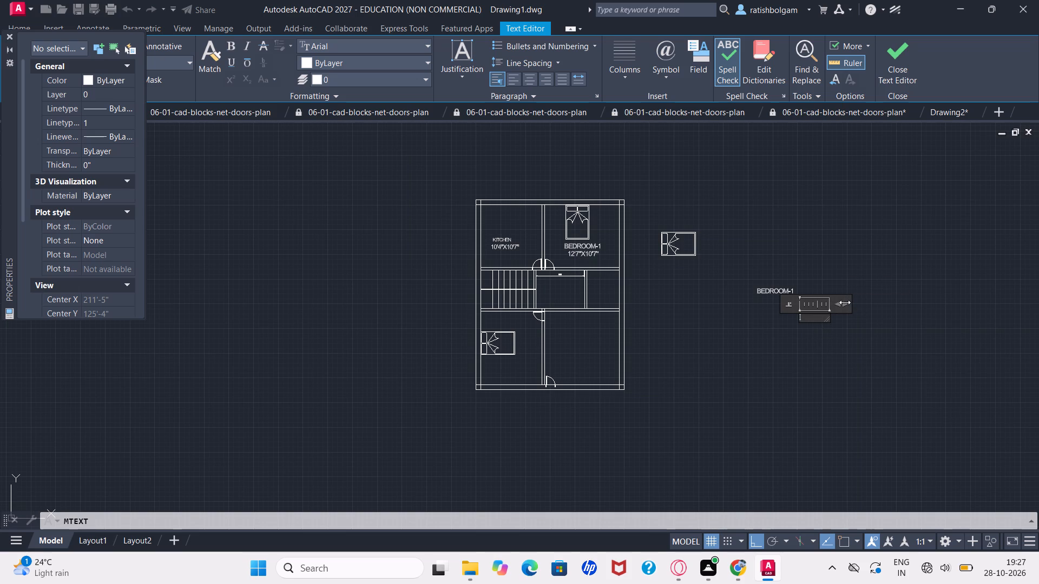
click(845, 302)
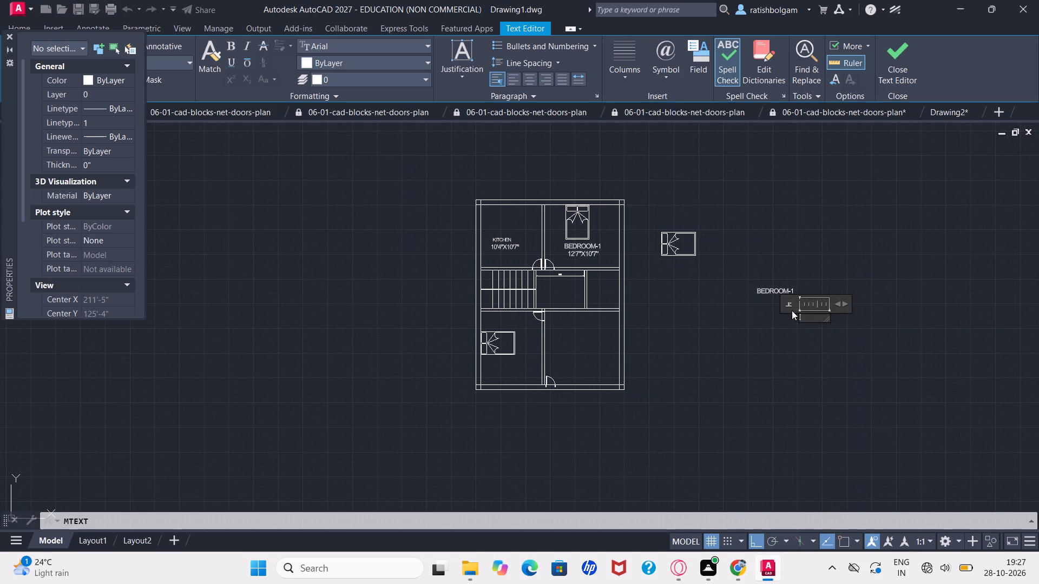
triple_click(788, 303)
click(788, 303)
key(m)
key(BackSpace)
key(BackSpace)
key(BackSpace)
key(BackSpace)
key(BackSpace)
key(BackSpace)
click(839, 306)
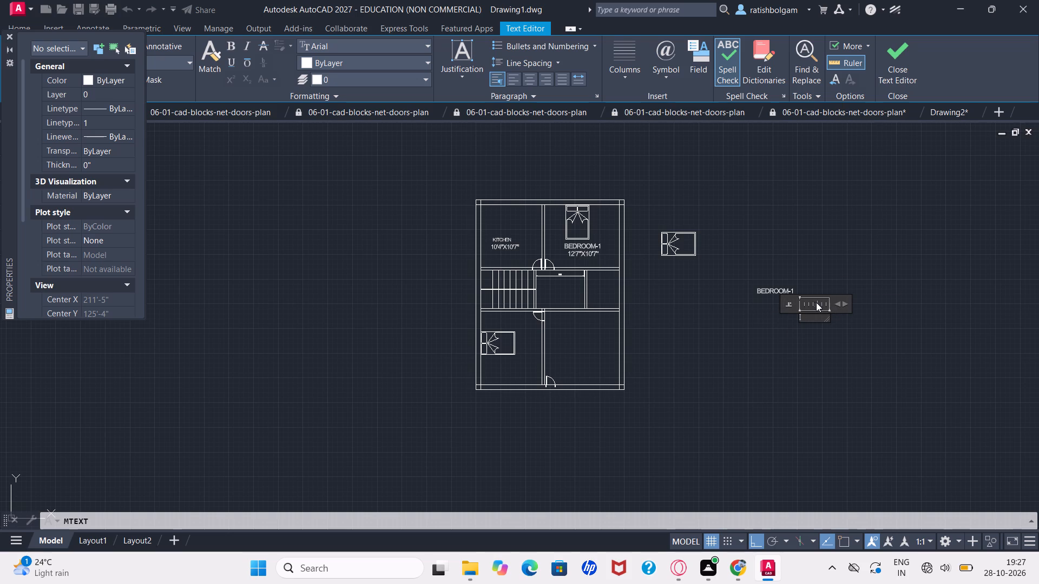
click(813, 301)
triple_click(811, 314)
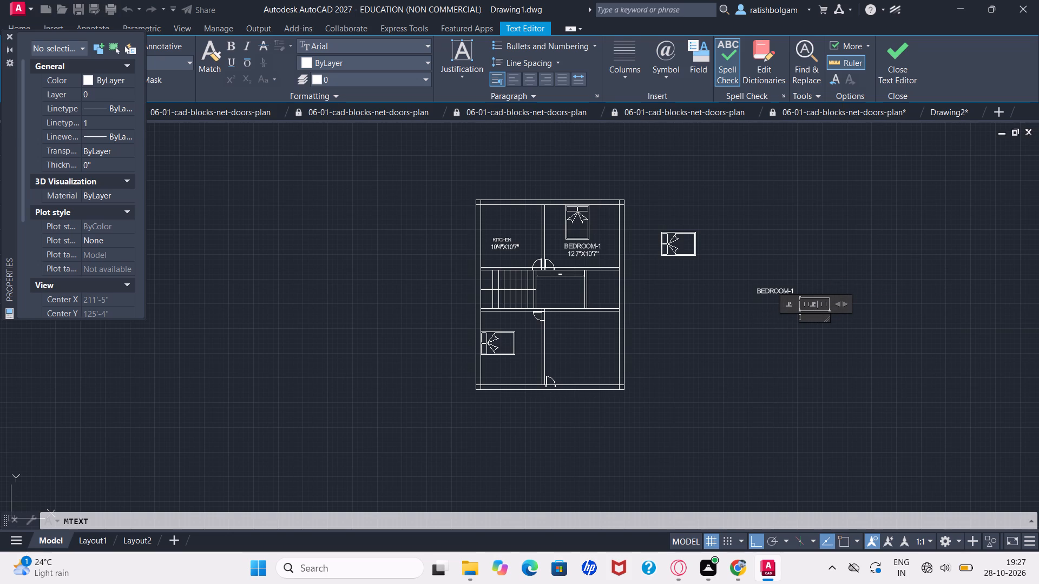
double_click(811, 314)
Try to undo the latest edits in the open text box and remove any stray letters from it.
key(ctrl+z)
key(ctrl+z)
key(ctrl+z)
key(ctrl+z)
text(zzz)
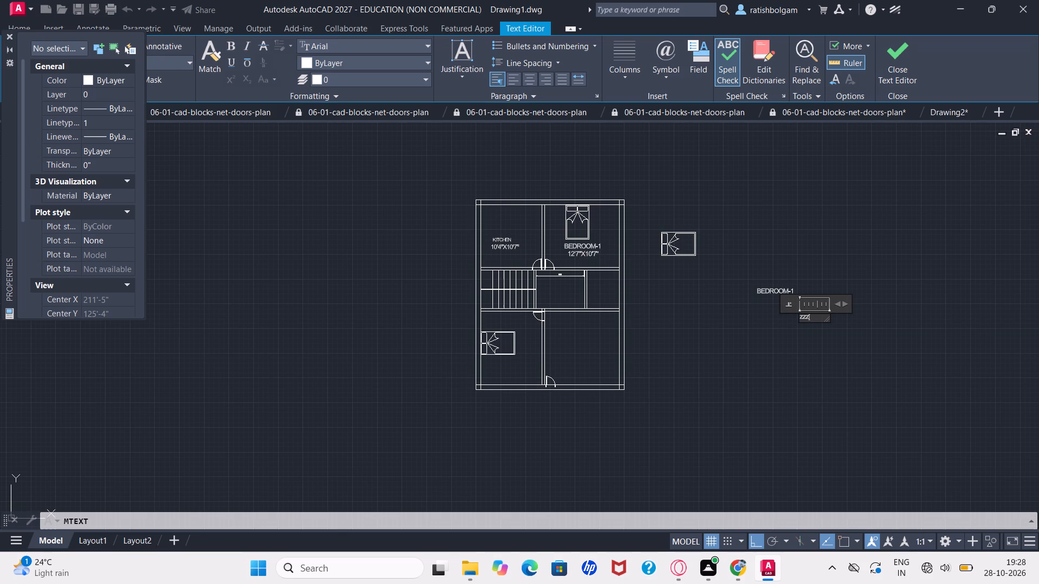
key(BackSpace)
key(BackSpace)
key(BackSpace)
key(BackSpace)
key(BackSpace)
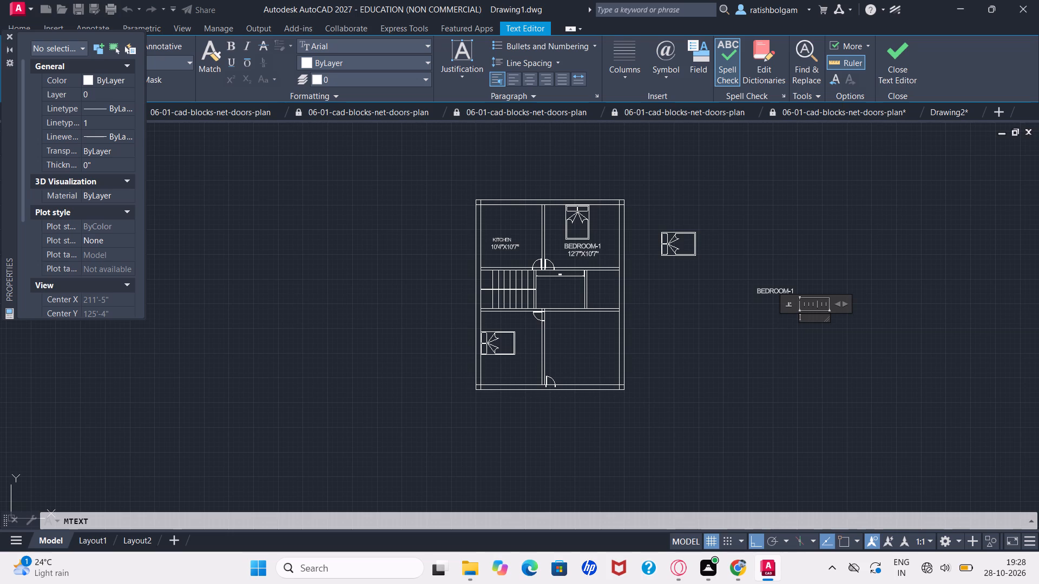
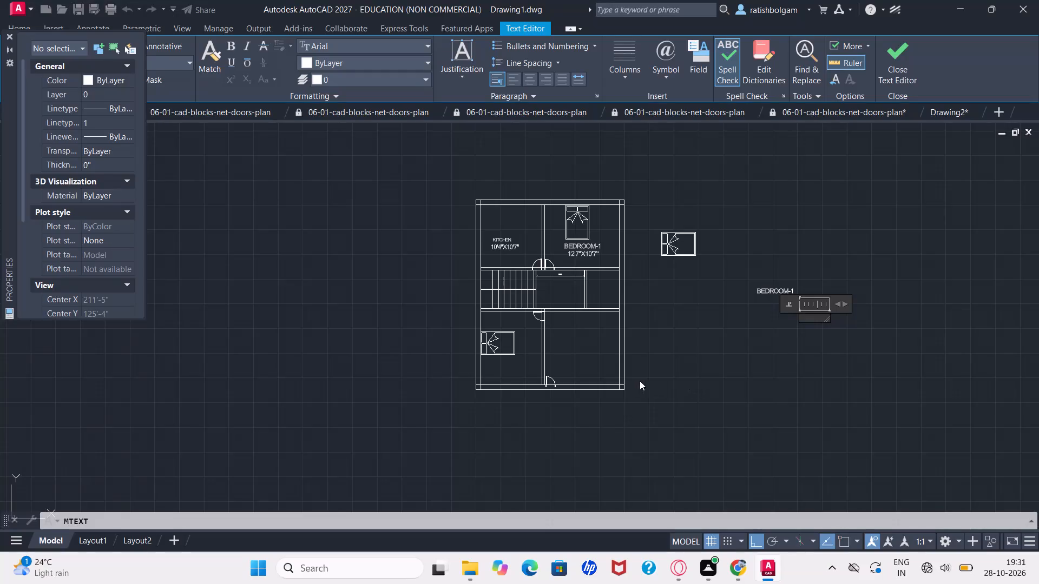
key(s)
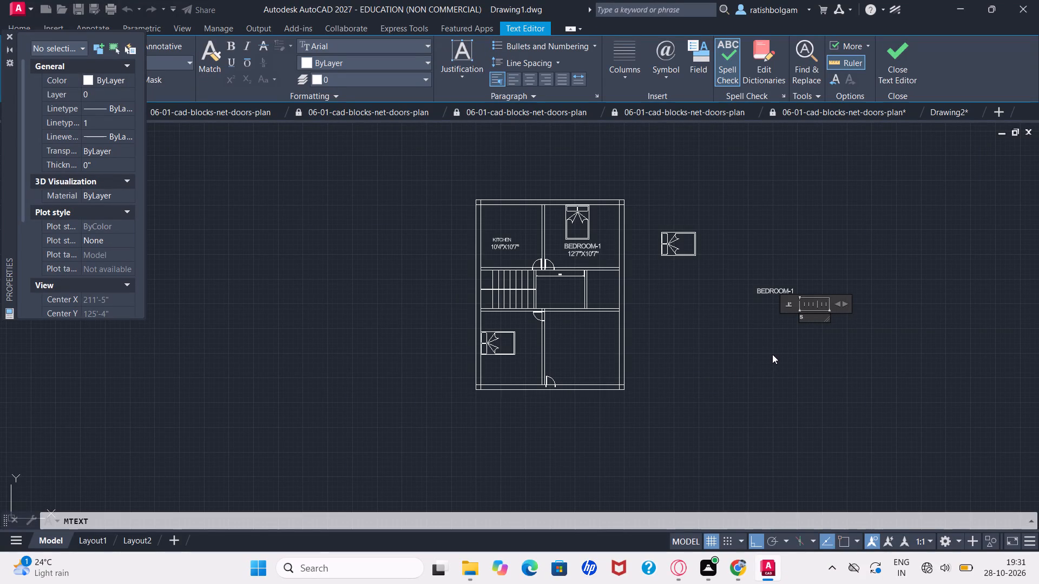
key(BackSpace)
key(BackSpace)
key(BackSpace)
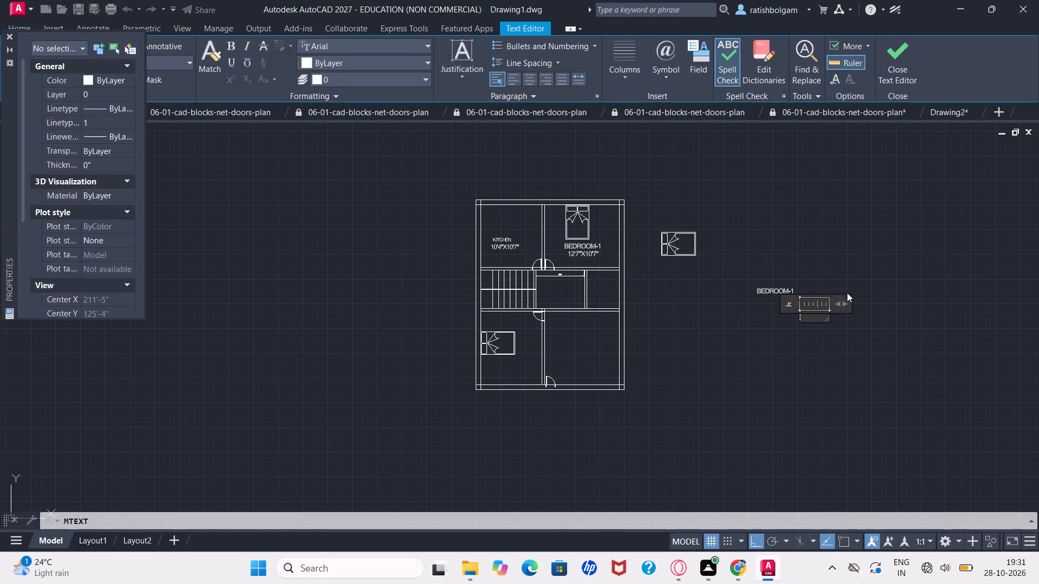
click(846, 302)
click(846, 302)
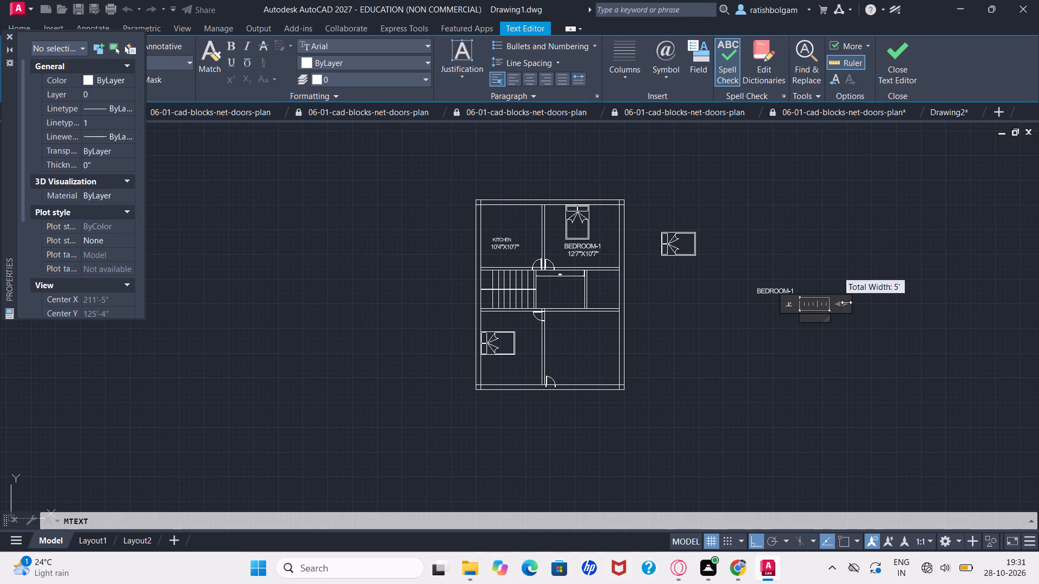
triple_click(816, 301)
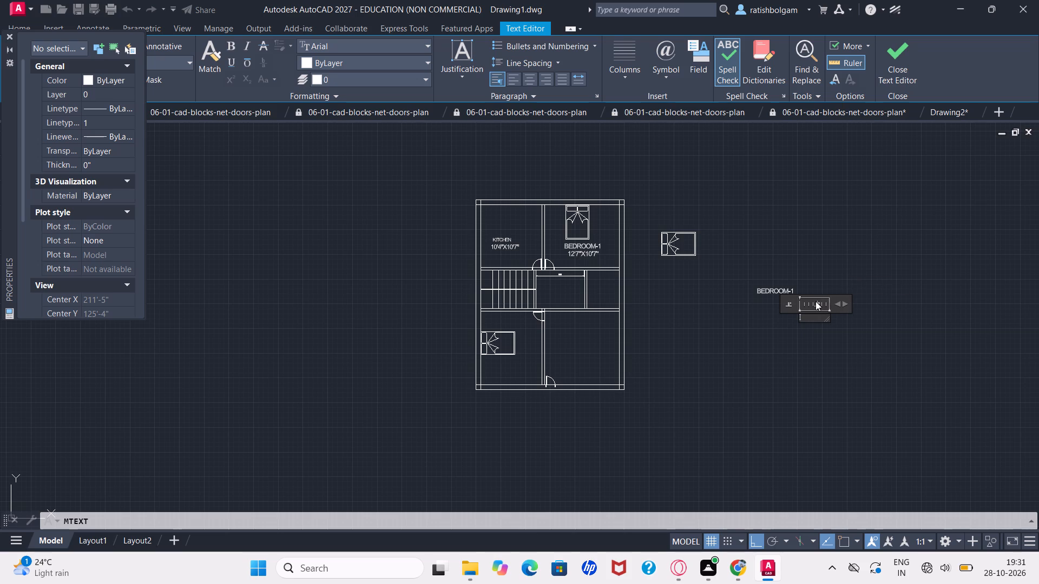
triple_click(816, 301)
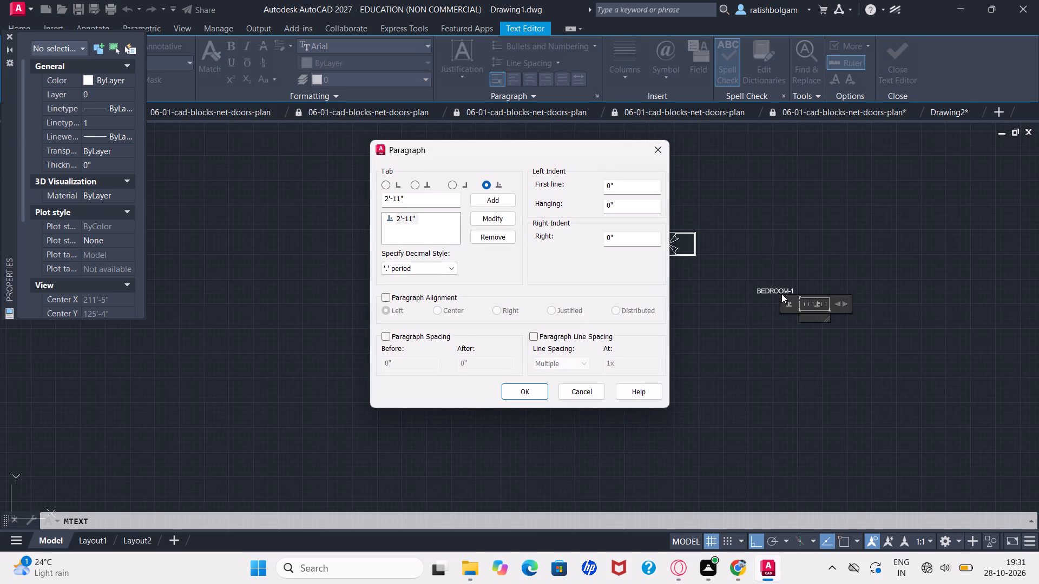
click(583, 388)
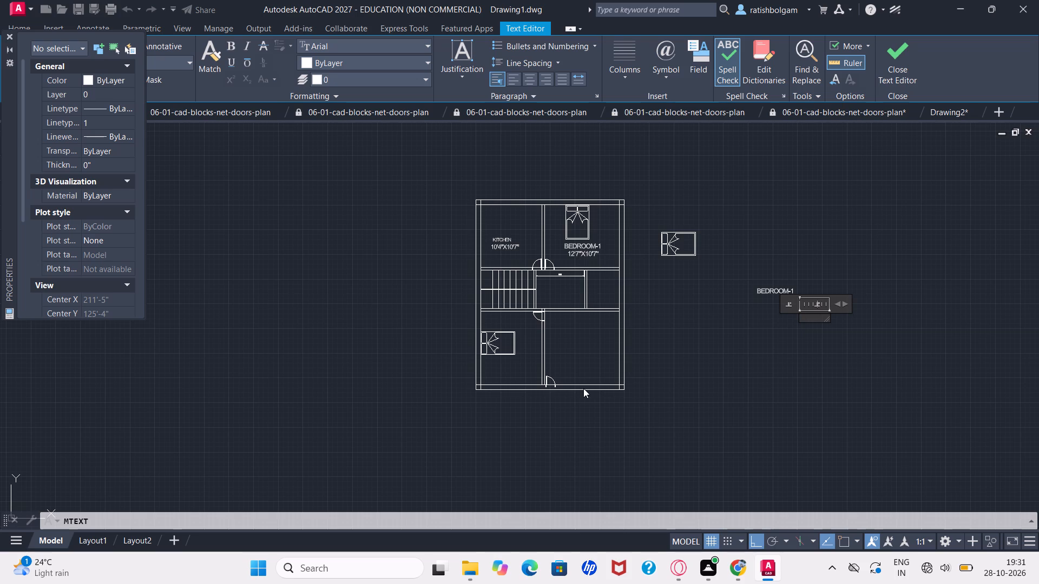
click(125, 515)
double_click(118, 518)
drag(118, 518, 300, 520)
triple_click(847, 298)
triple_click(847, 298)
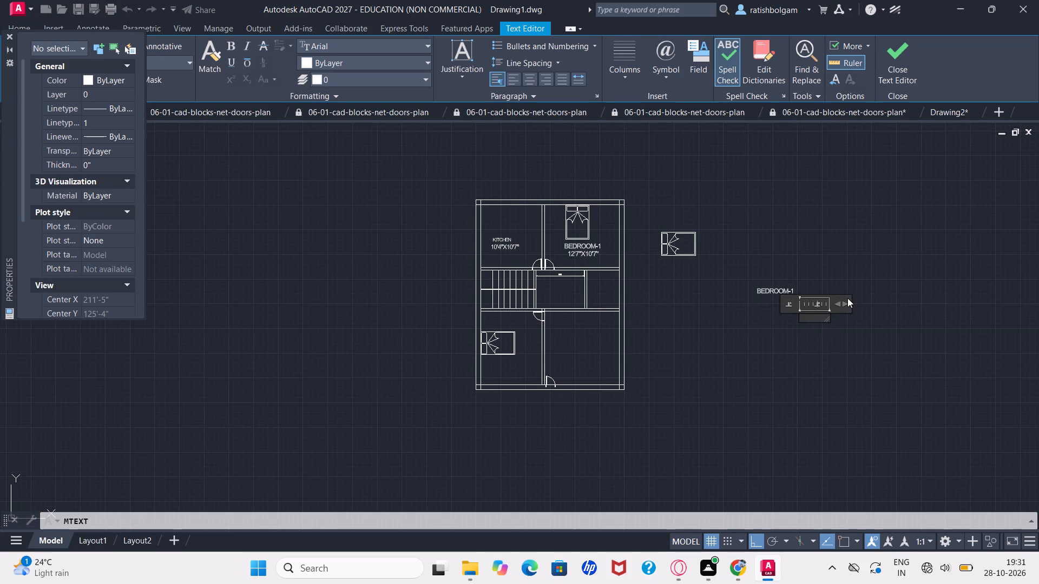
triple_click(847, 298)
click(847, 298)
Close the open multiline text box below the spare BEDROOM-1 label, discarding its text changes.
key(Escape)
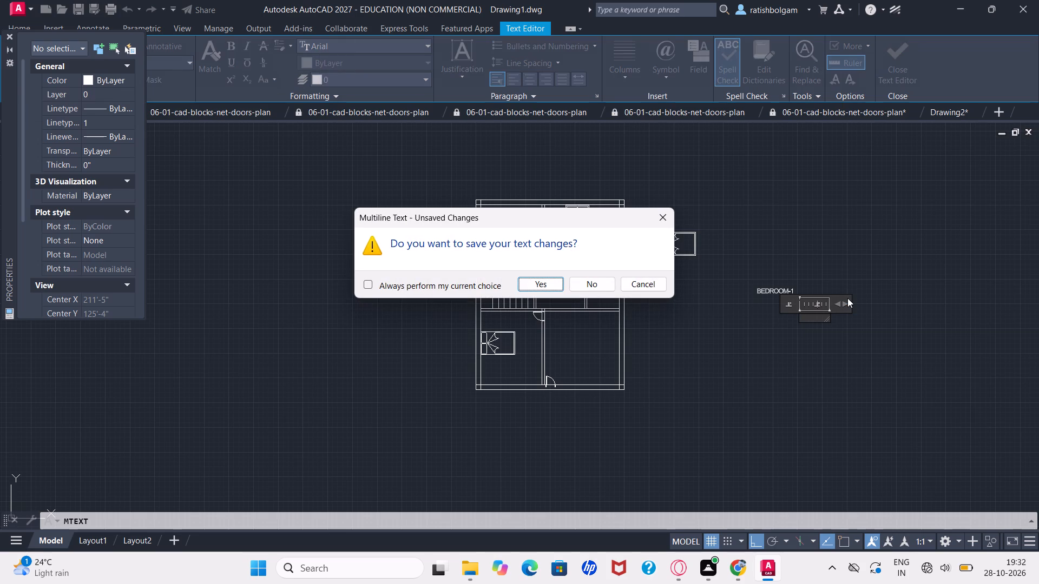
click(593, 284)
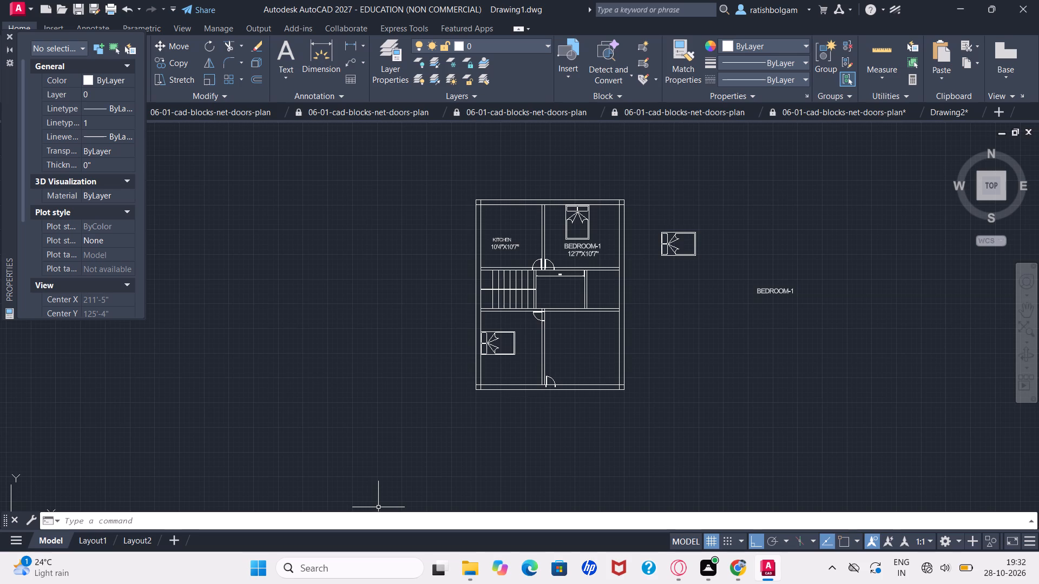
Save the drawing under a new file name, replacing the default name with the author's full name in capitals.
key(s)
text(av)
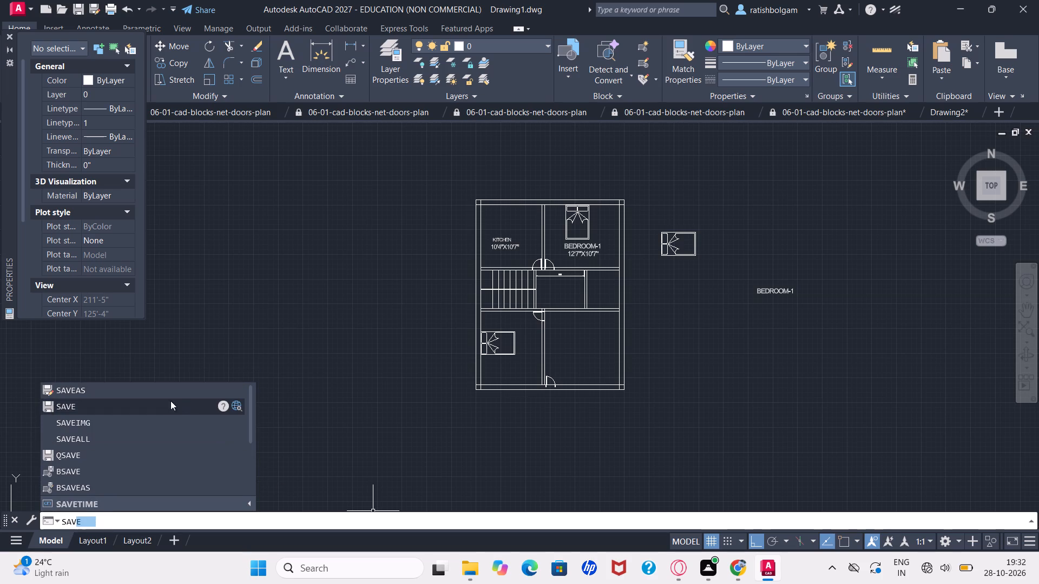
click(166, 389)
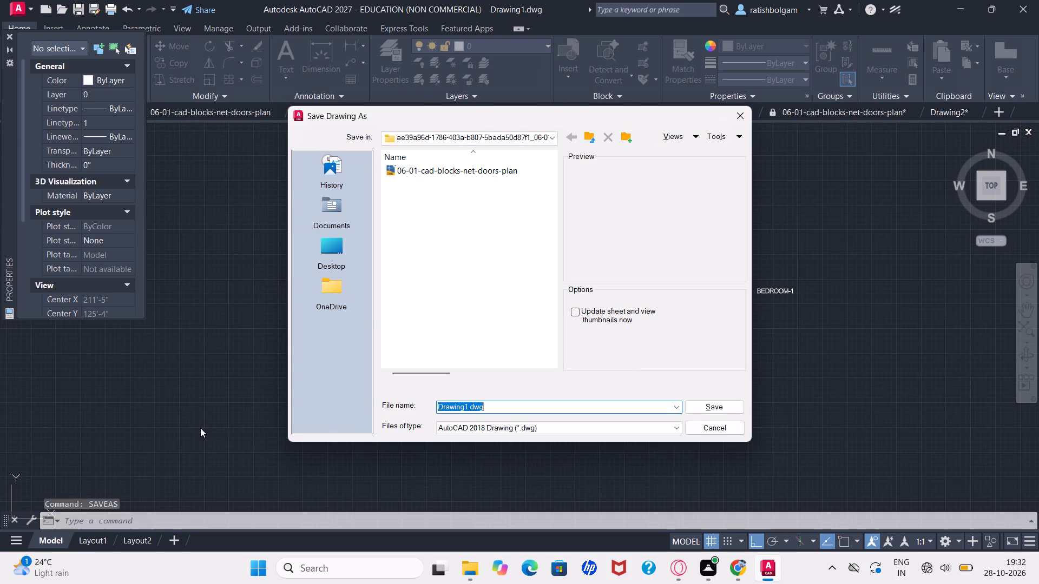
click(488, 407)
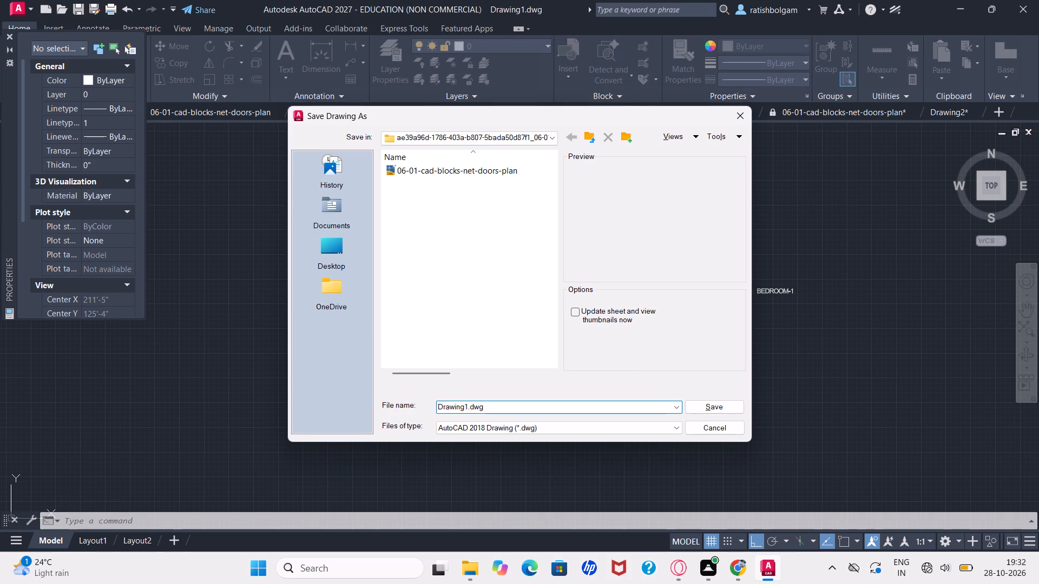
key(BackSpace)
key(BackSpace)
key(BackSpace)
key(BackSpace)
key(BackSpace)
key(BackSpace)
key(BackSpace)
key(BackSpace)
key(BackSpace)
key(BackSpace)
key(BackSpace)
key(period)
key(BackSpace)
key(BackSpace)
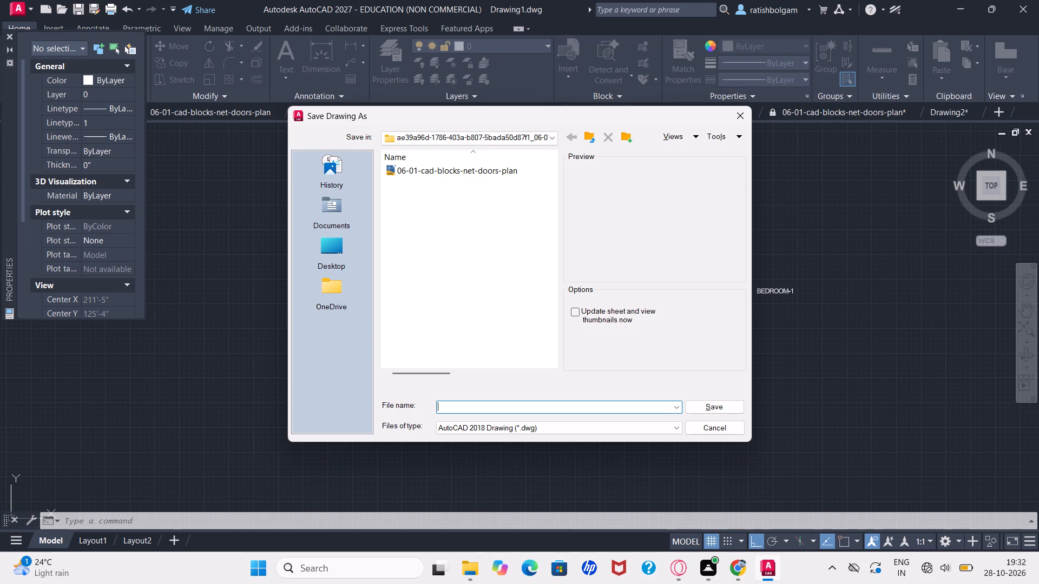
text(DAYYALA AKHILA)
click(721, 405)
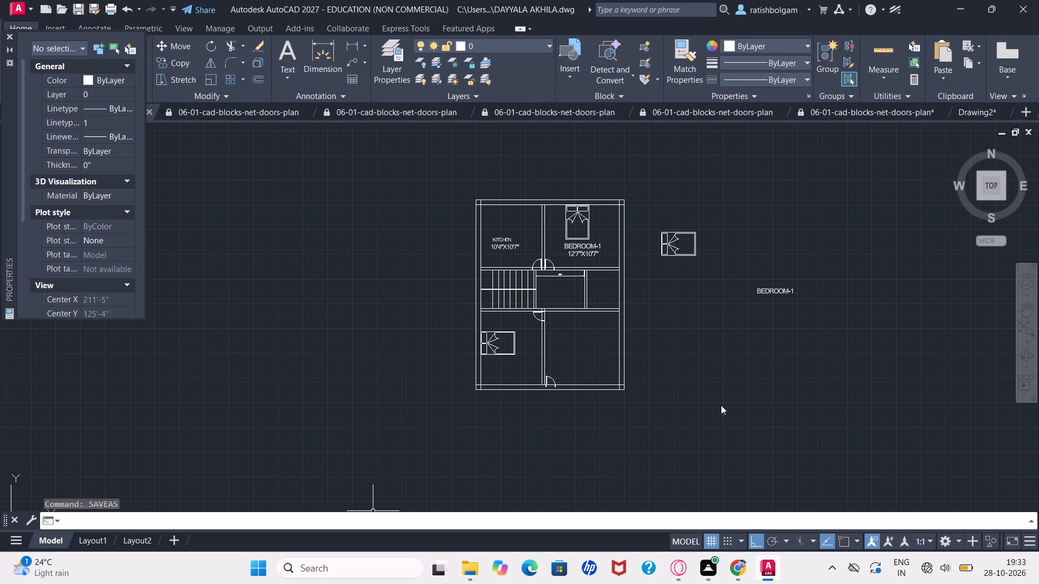
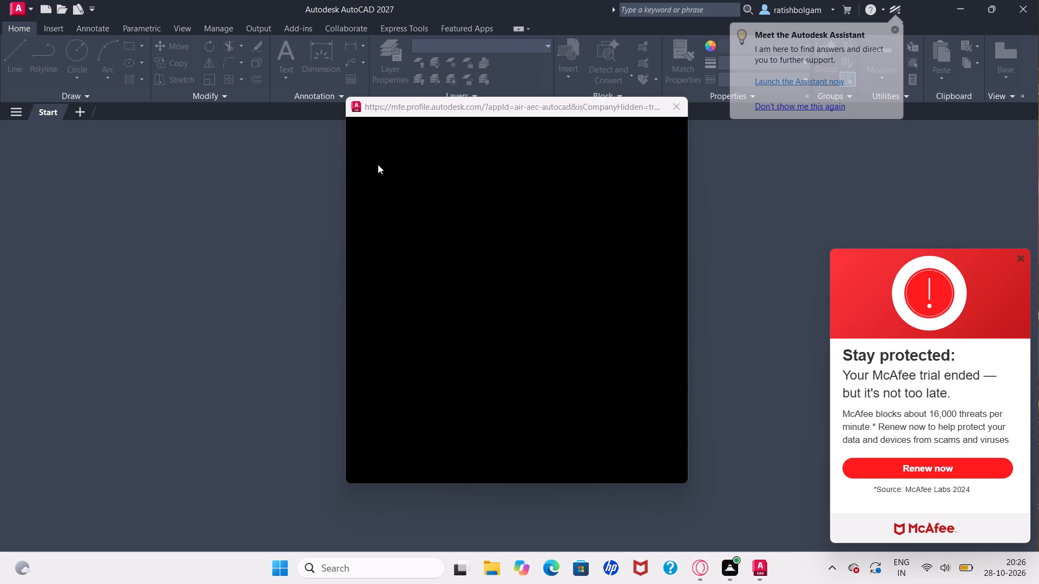
Close the antivirus renewal pop-up, the blank Autodesk profile window and the Announcements pane on the start page.
click(1024, 256)
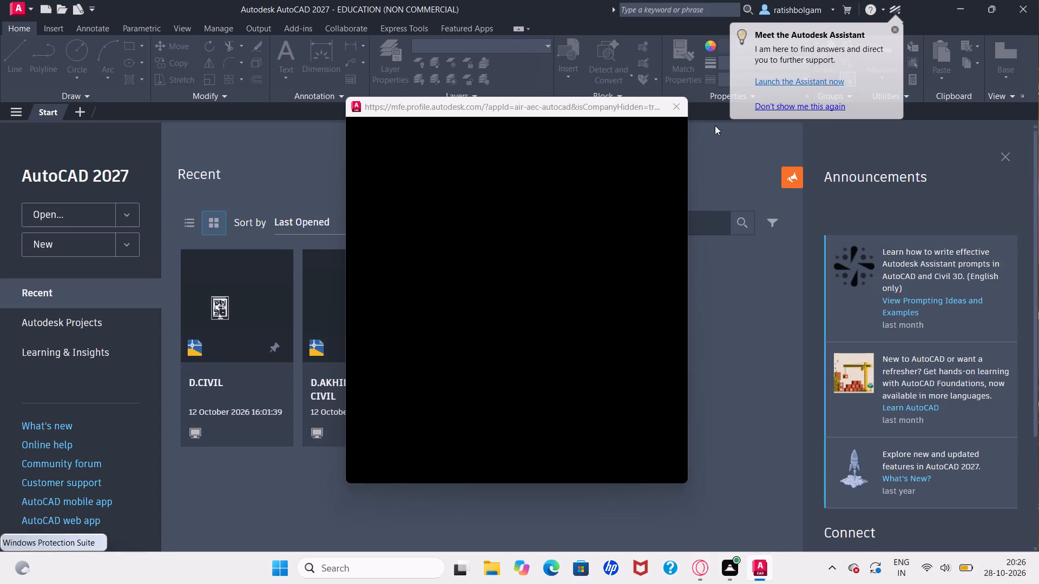
click(677, 108)
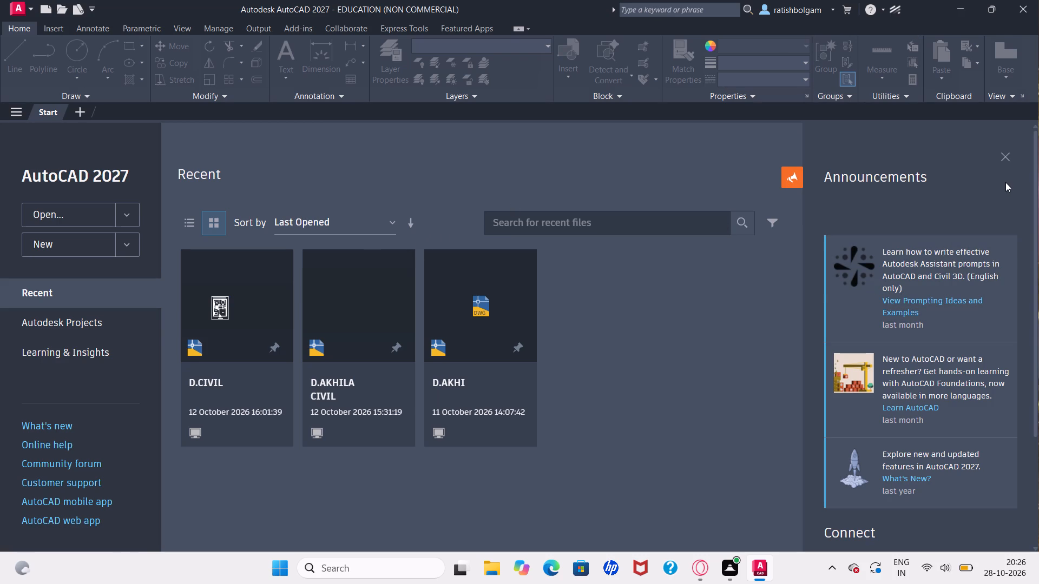
click(1010, 155)
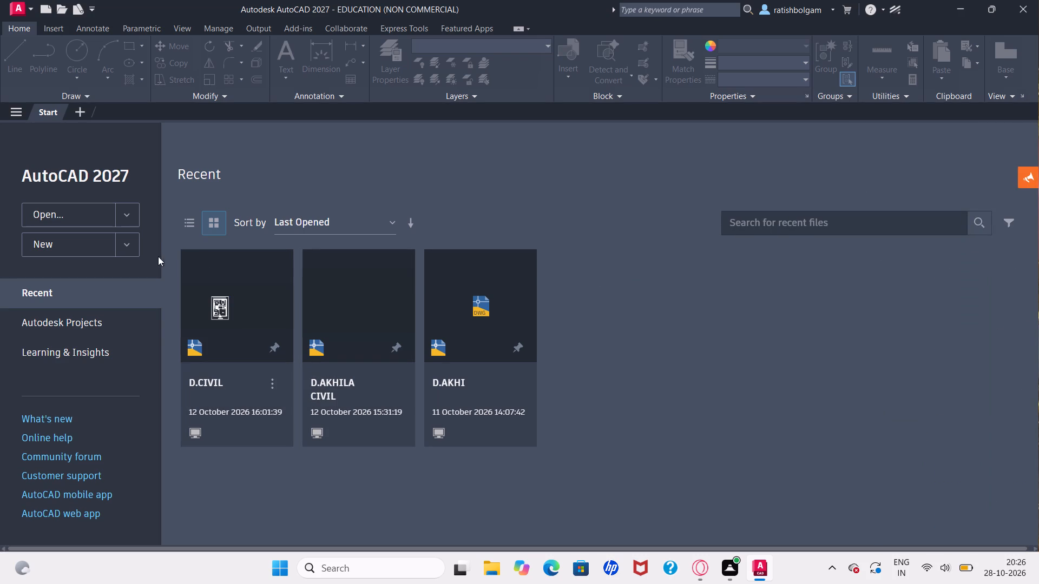
Start a new blank drawing.
click(105, 237)
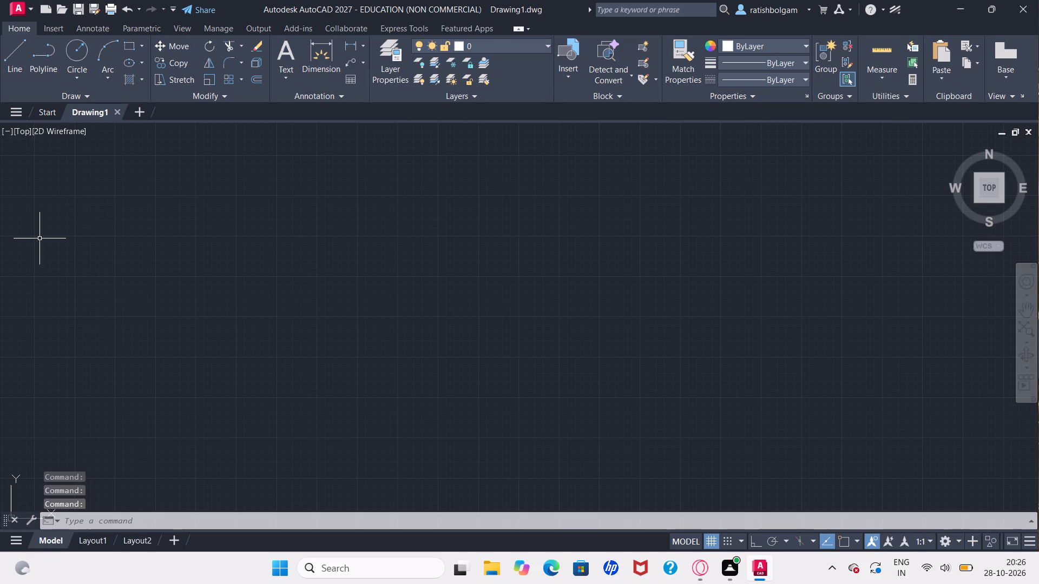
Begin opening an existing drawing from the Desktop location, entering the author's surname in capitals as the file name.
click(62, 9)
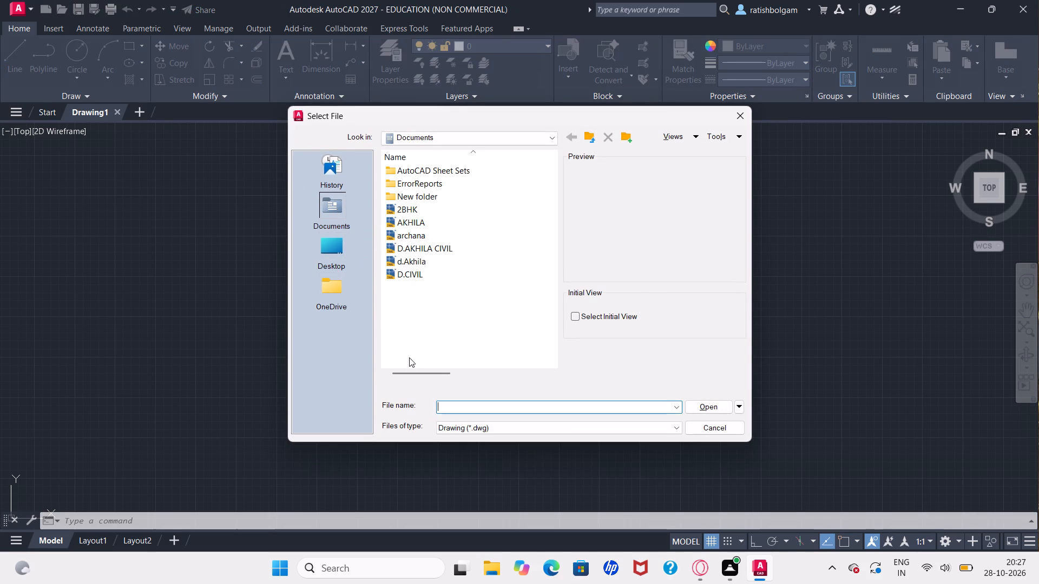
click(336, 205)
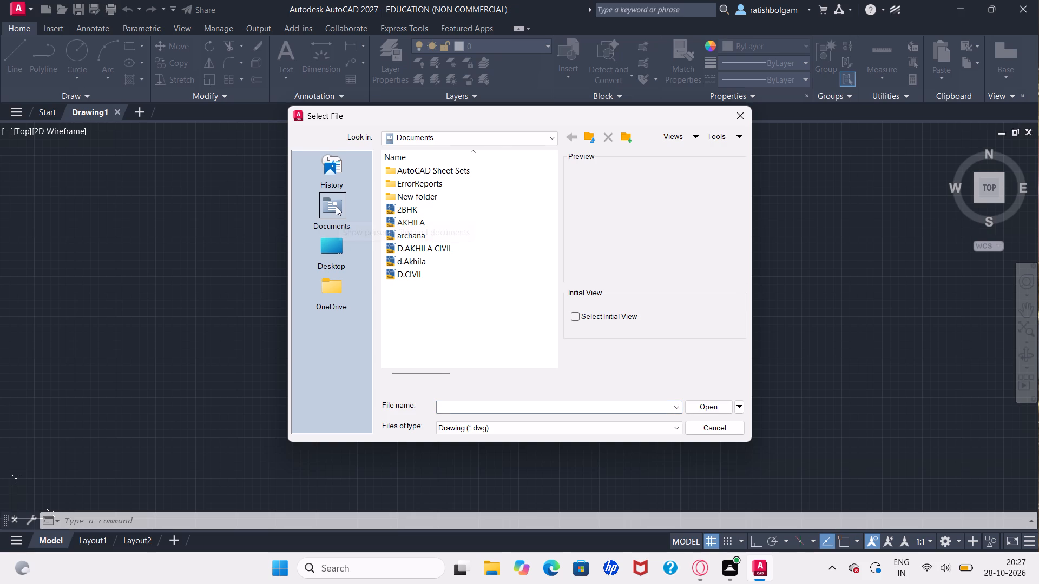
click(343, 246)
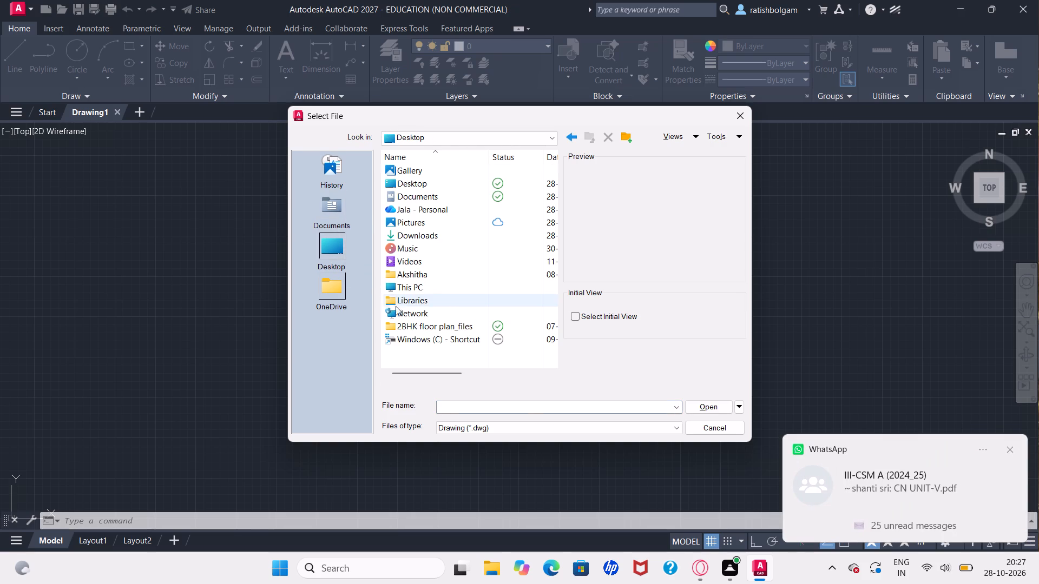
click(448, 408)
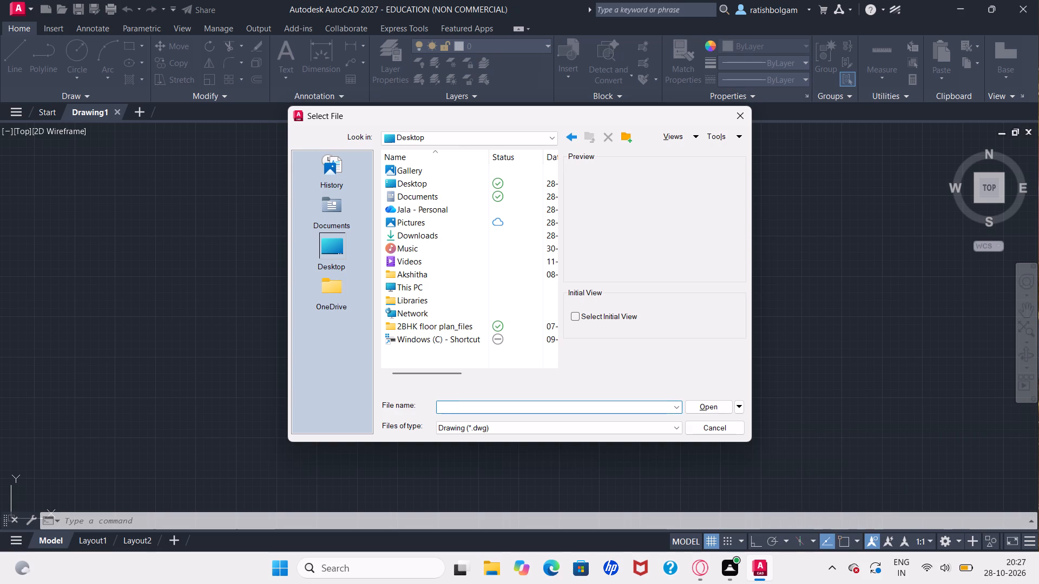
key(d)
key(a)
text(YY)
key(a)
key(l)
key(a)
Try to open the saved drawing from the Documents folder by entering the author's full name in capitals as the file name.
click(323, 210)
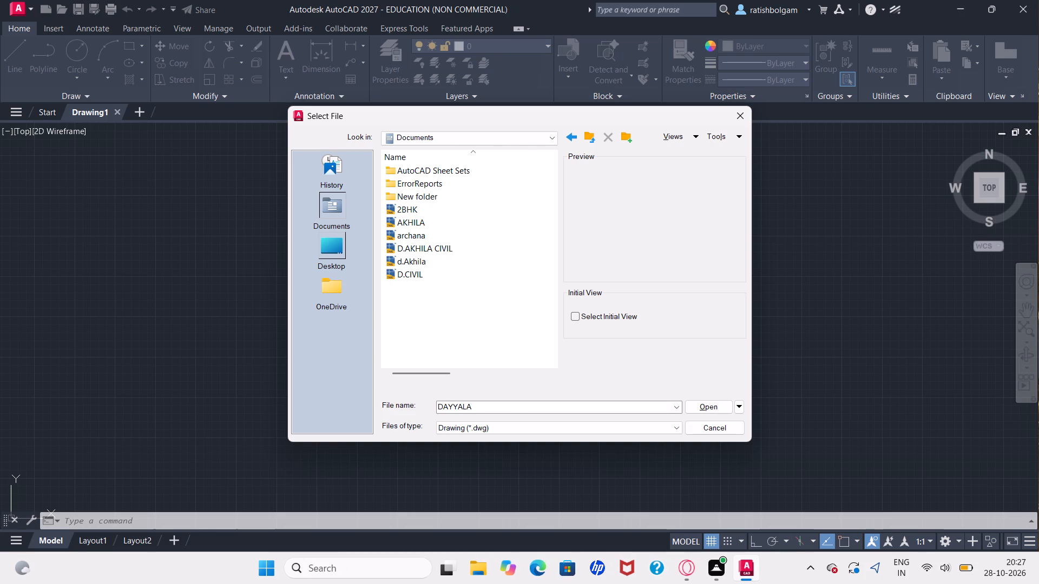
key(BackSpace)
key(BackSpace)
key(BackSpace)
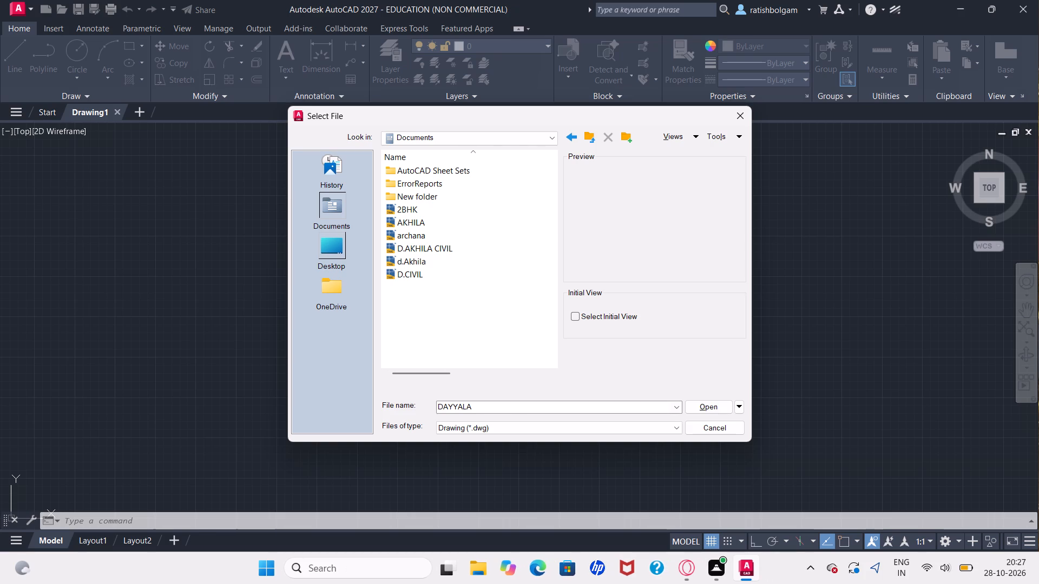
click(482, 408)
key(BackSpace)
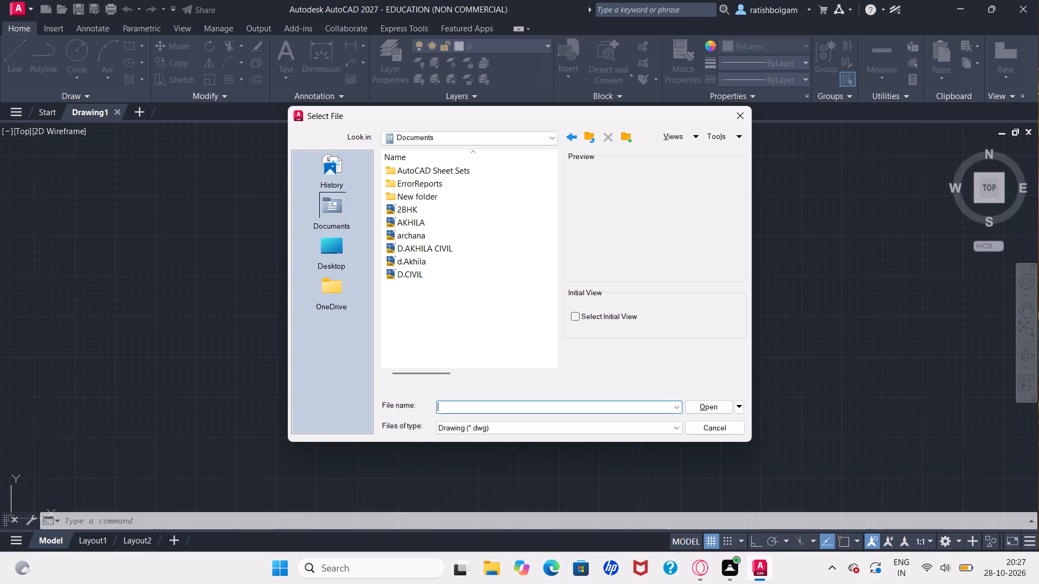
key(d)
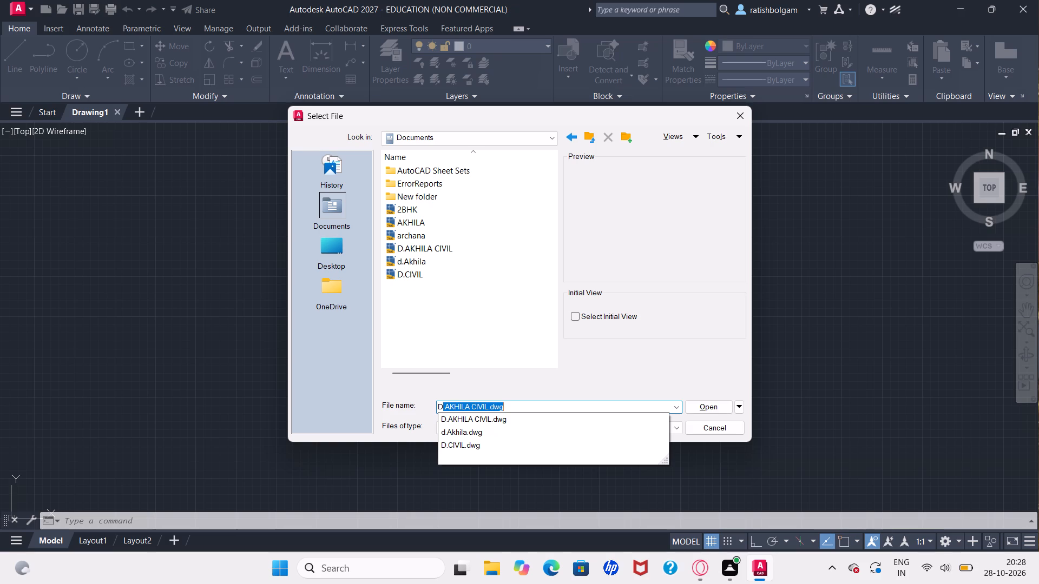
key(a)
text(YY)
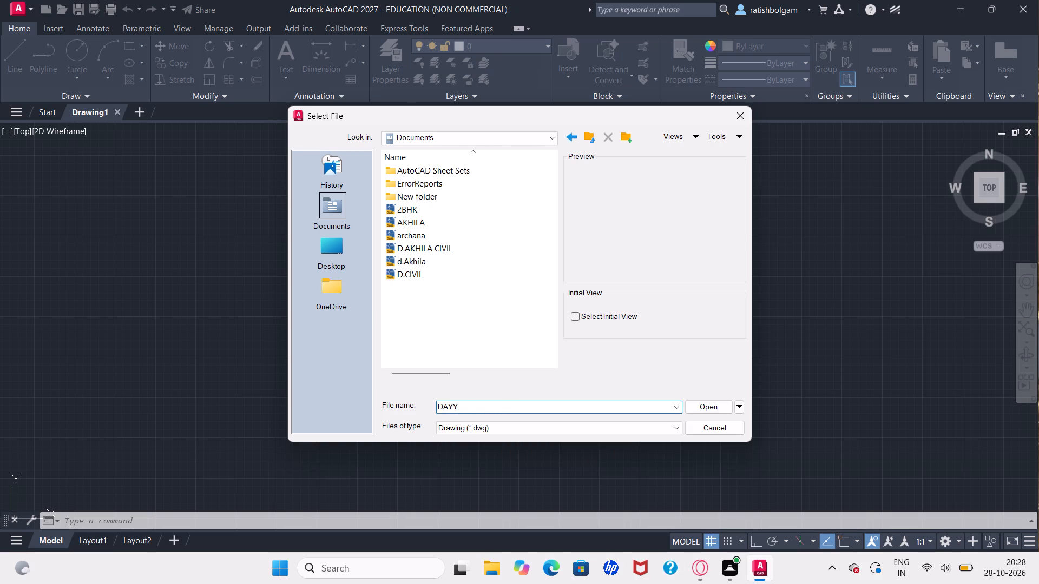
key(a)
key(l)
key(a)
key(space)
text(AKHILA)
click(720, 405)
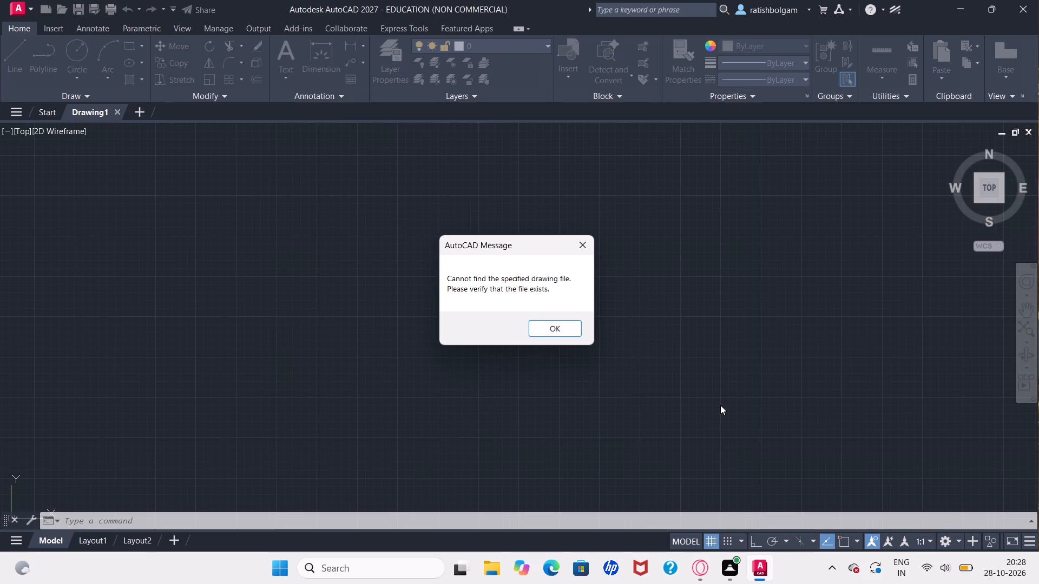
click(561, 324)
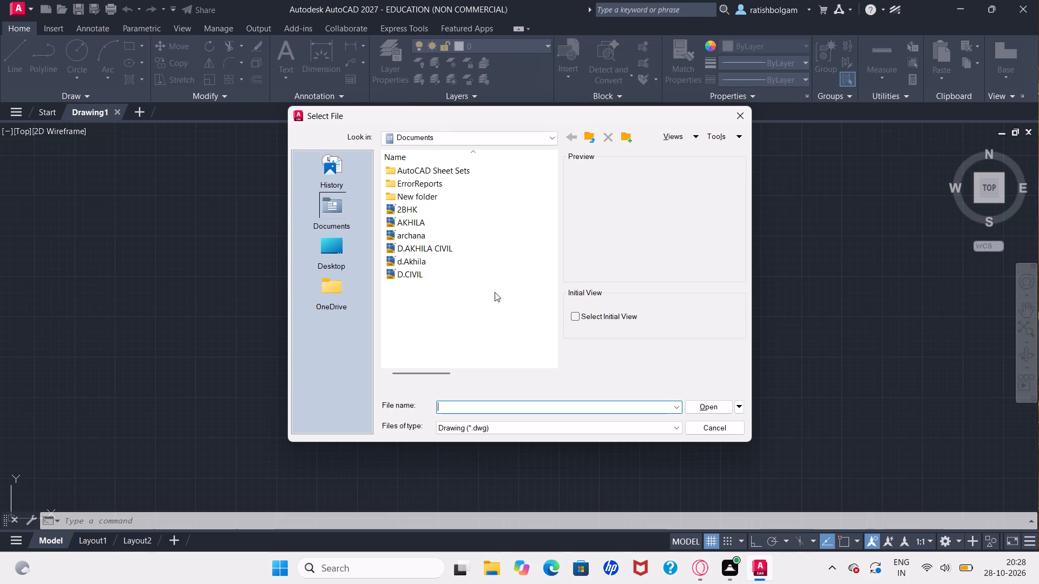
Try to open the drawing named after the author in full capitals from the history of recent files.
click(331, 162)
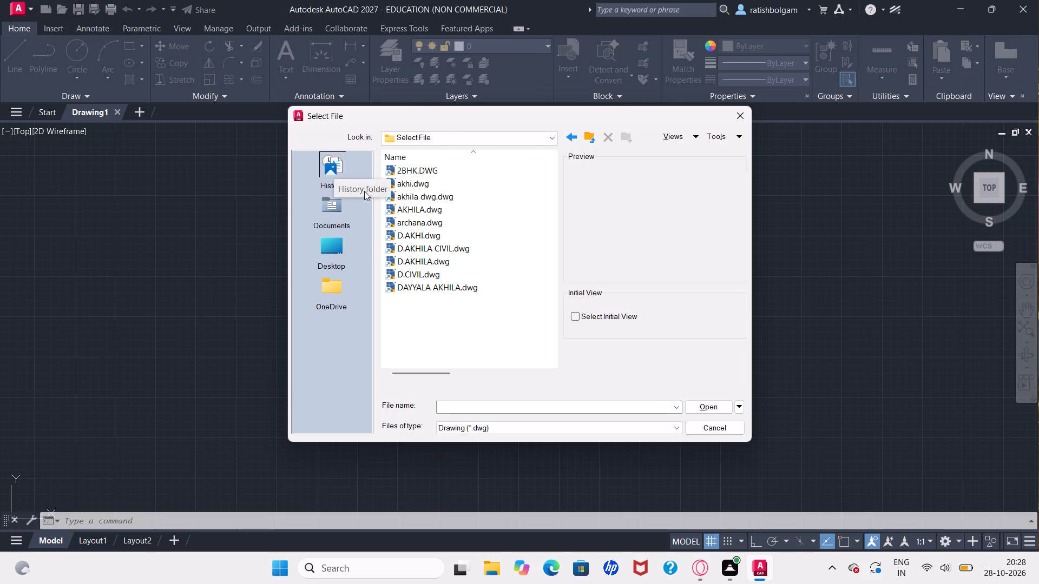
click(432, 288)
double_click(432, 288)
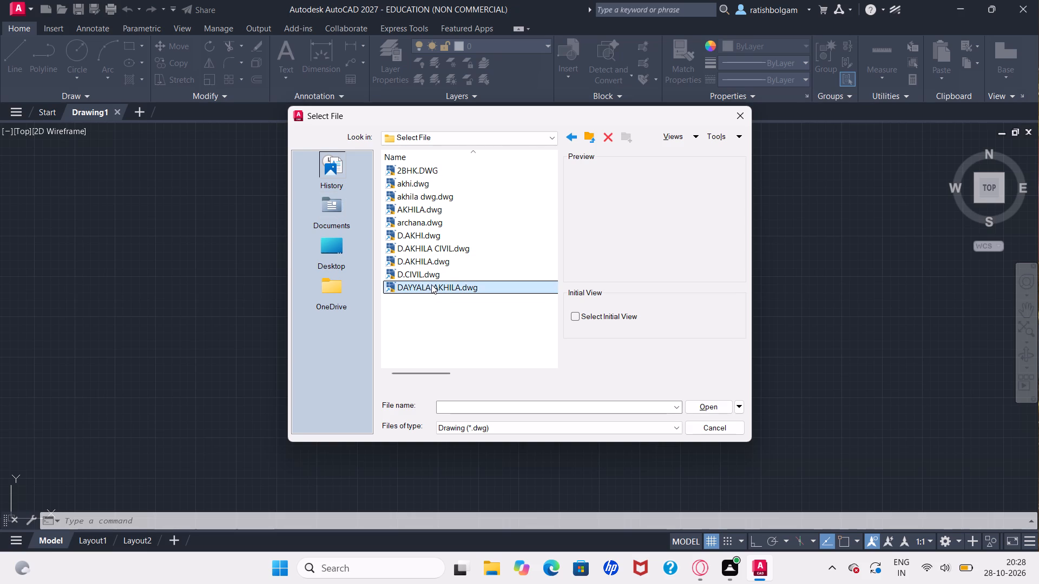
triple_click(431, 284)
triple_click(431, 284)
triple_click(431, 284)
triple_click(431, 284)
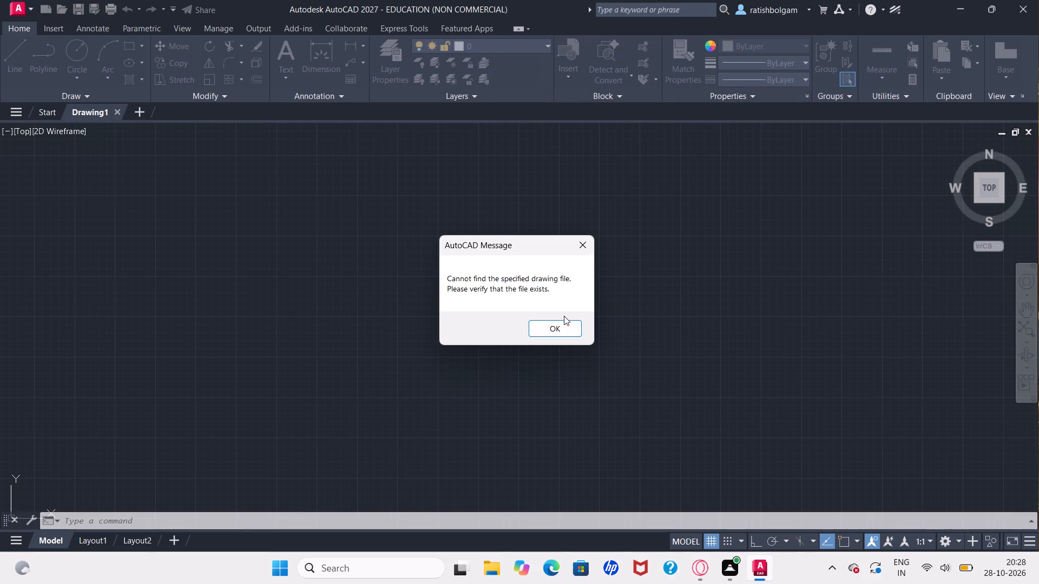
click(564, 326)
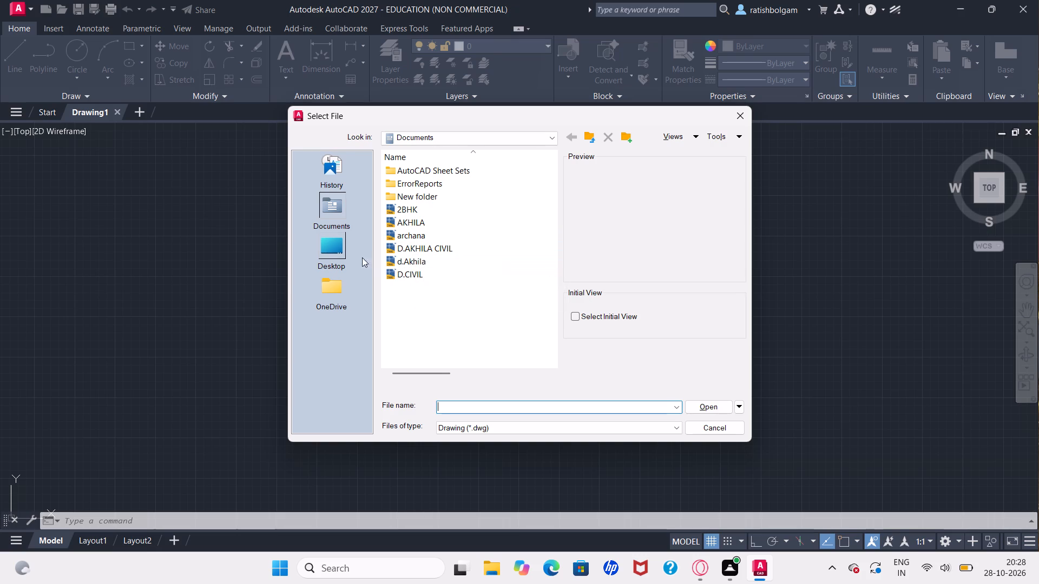
Look through the Desktop and OneDrive locations for the saved drawing file.
click(339, 253)
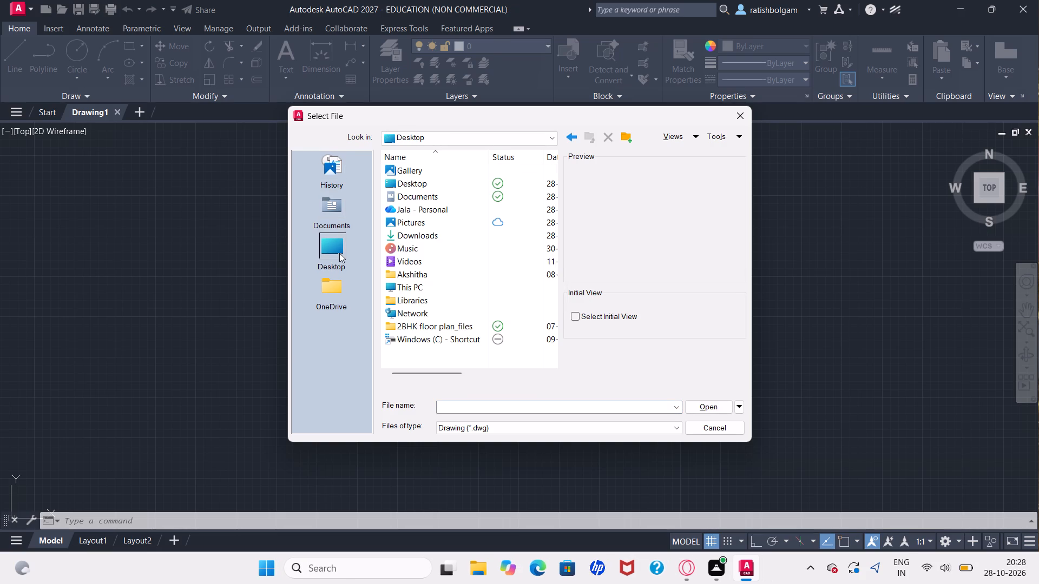
scroll(406, 286, down, 1)
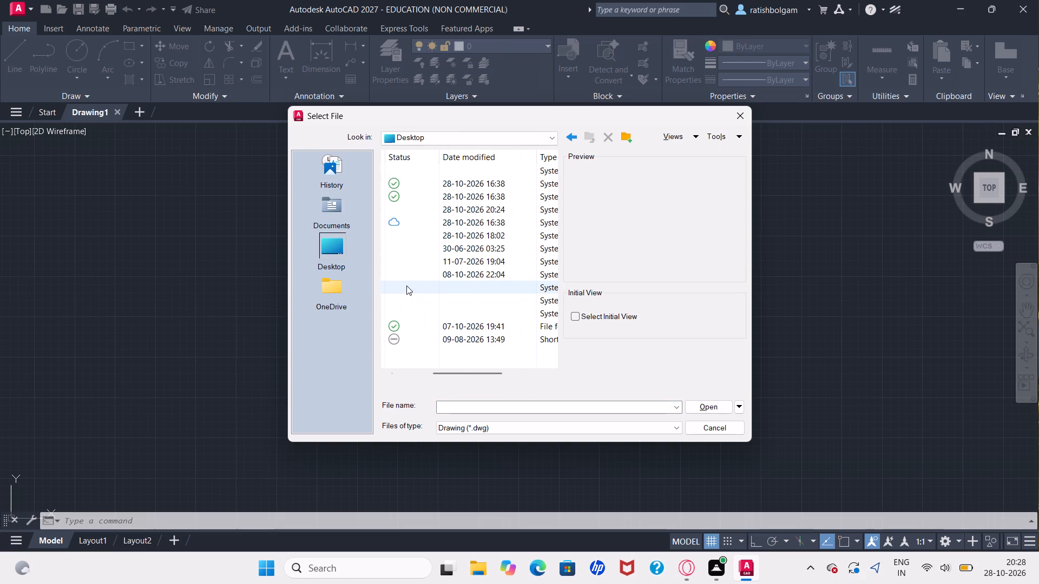
scroll(406, 286, down, 1)
scroll(388, 278, right, 4)
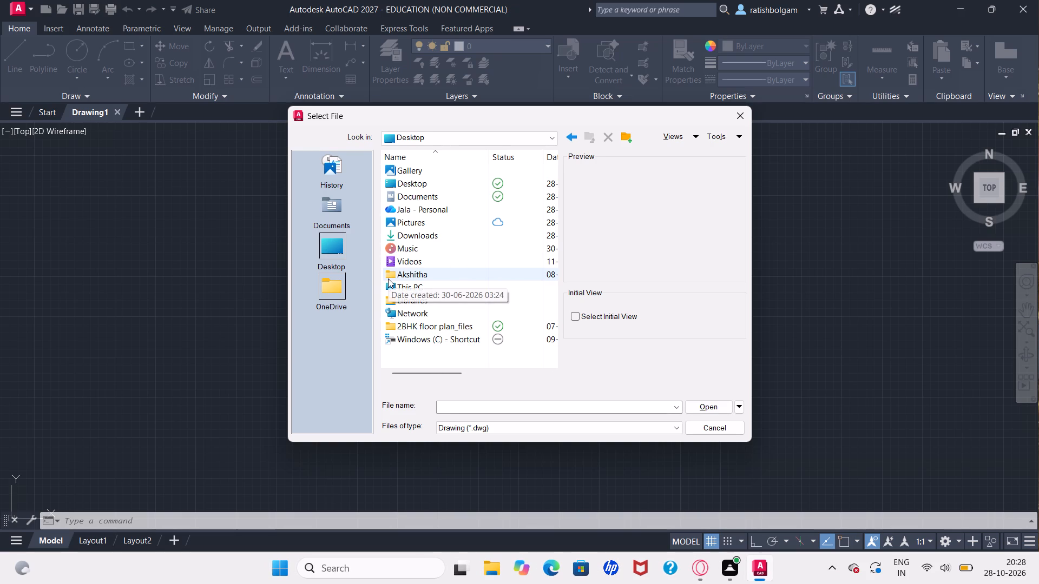
scroll(388, 278, up, 5)
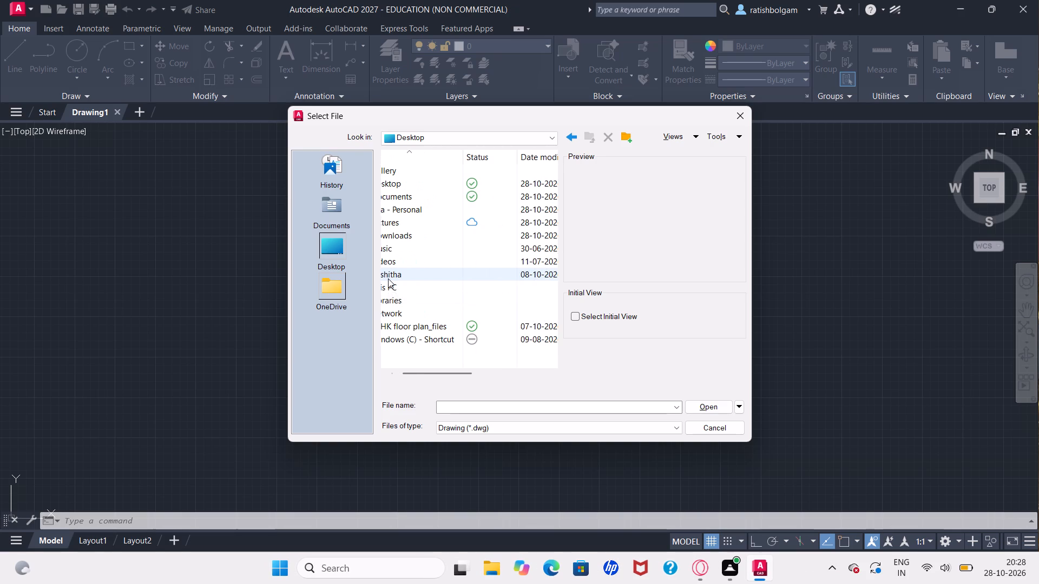
scroll(388, 278, up, 2)
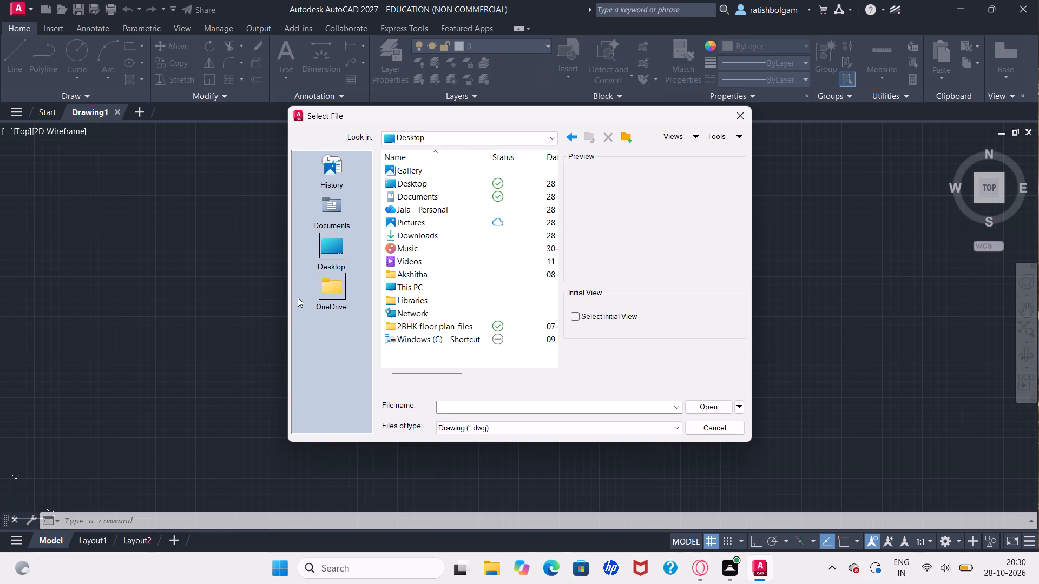
click(338, 282)
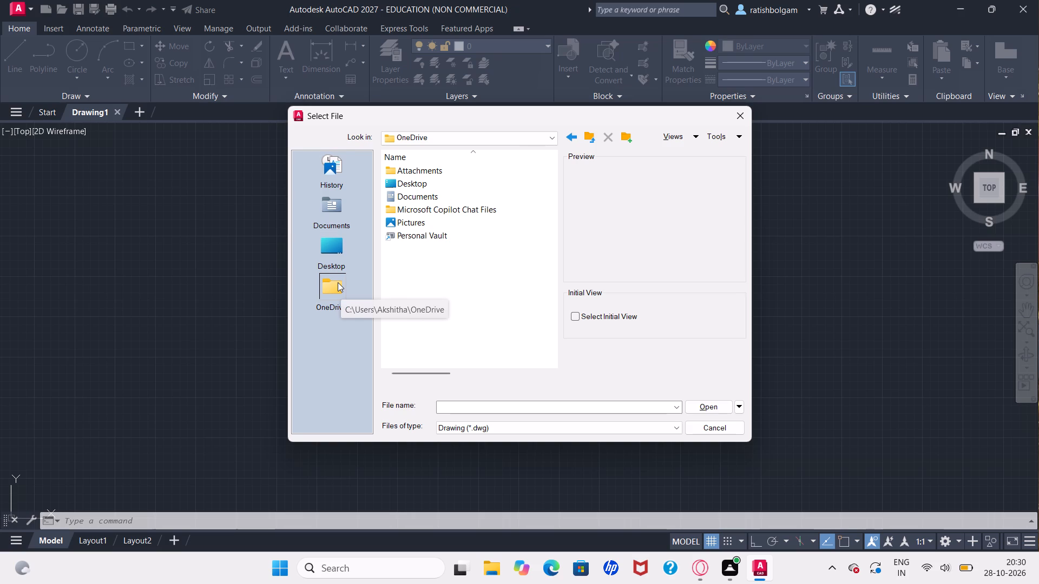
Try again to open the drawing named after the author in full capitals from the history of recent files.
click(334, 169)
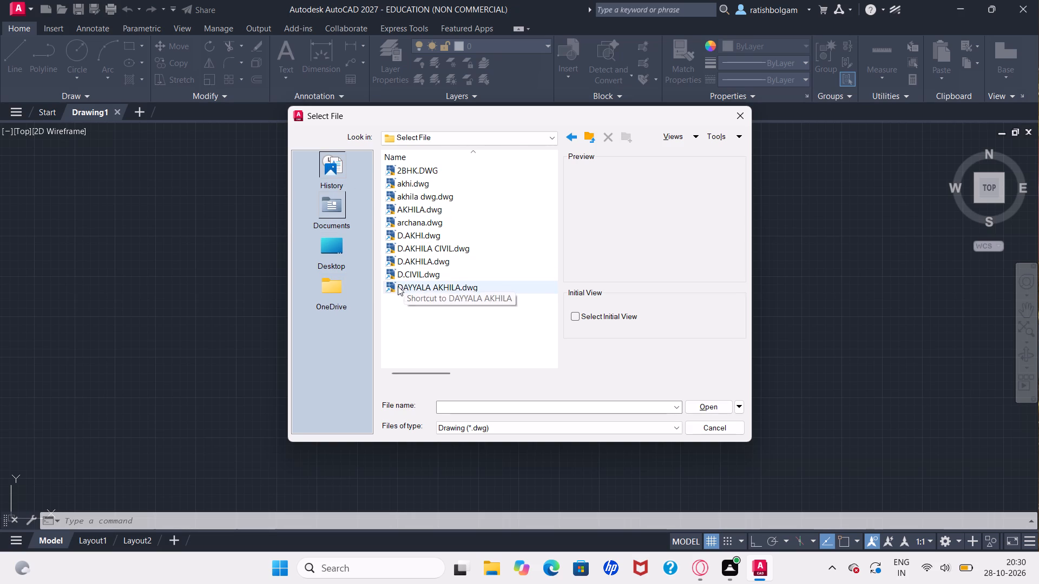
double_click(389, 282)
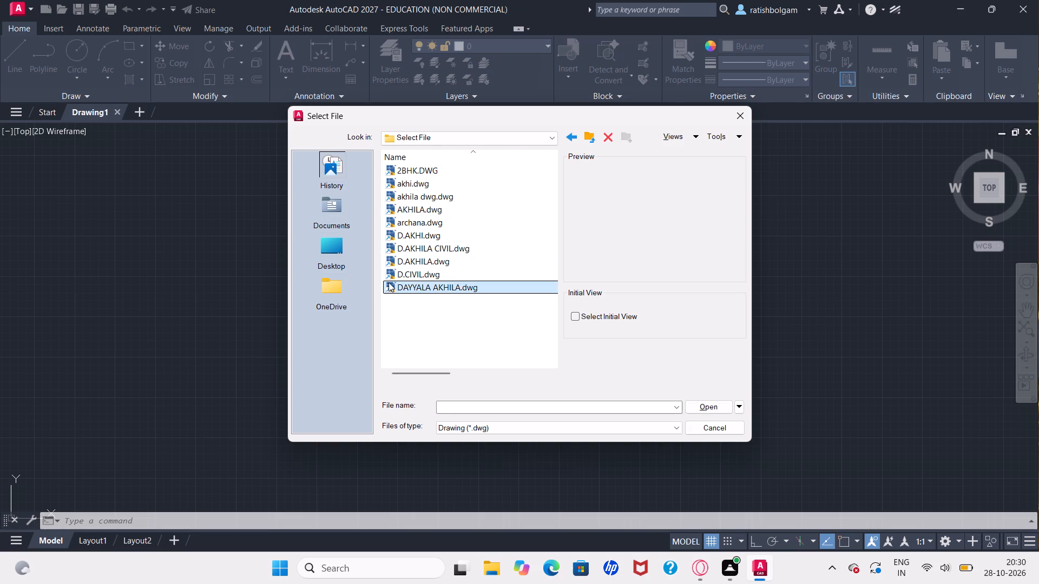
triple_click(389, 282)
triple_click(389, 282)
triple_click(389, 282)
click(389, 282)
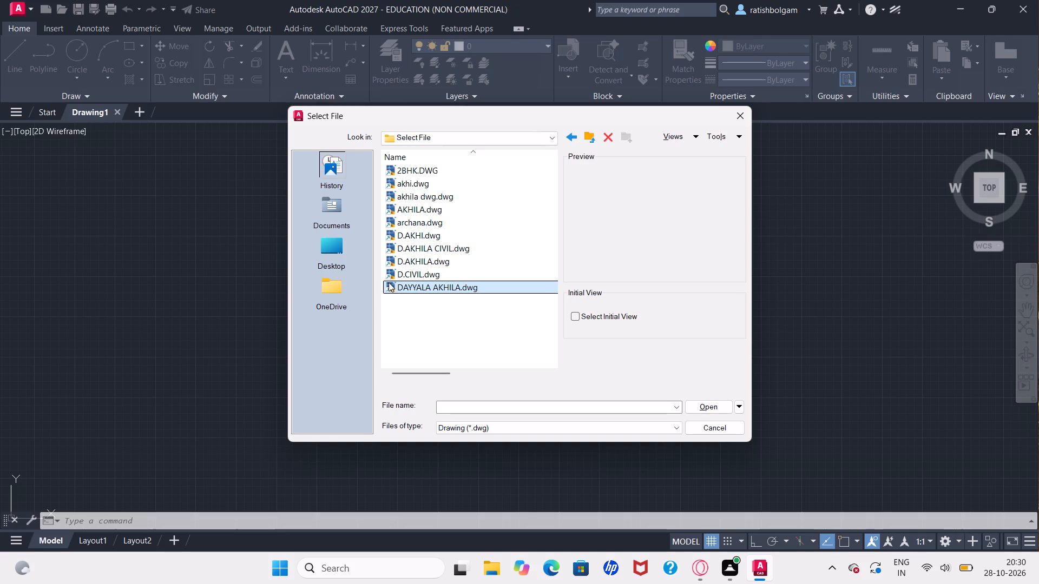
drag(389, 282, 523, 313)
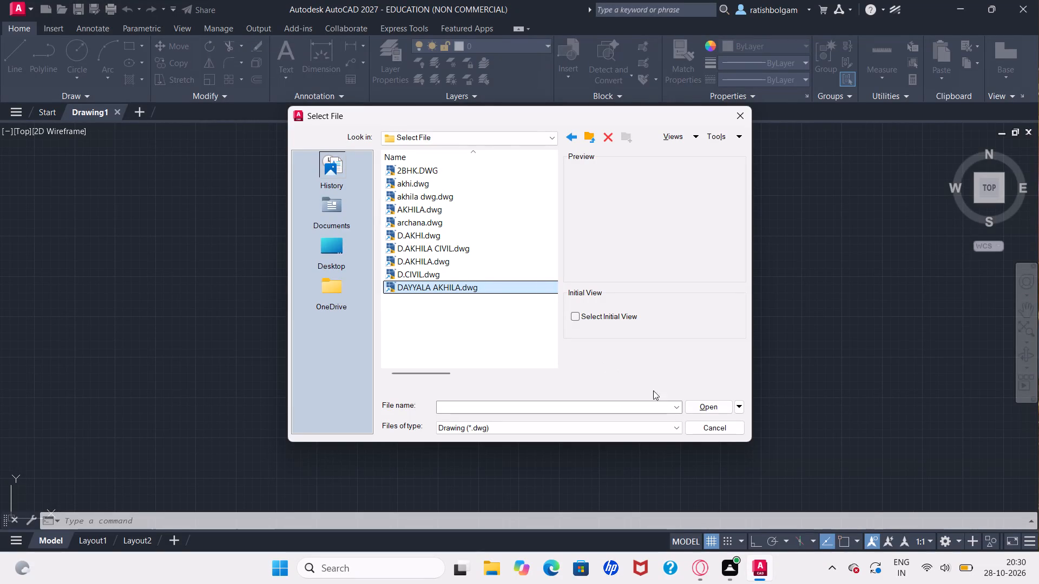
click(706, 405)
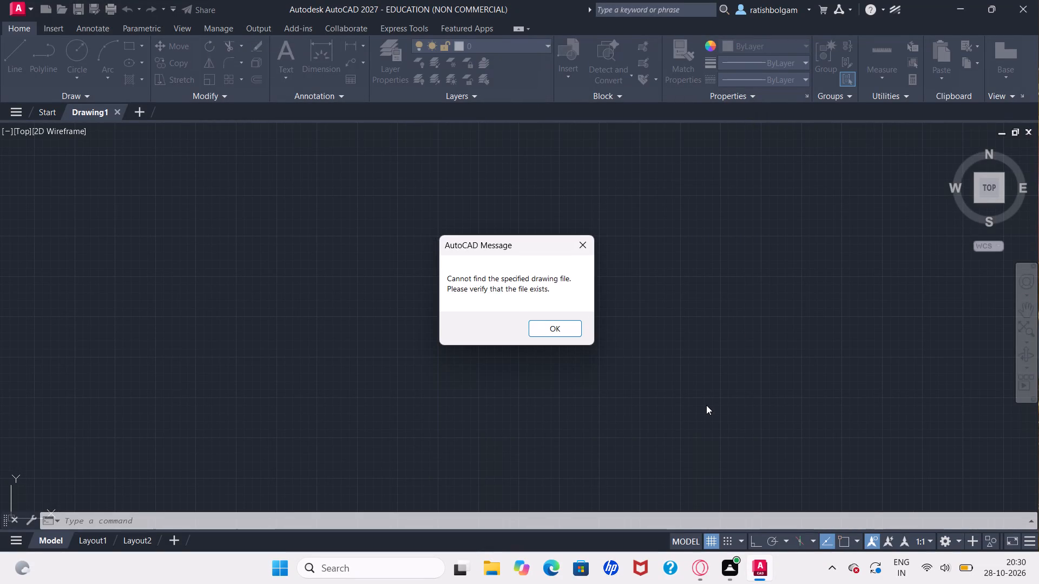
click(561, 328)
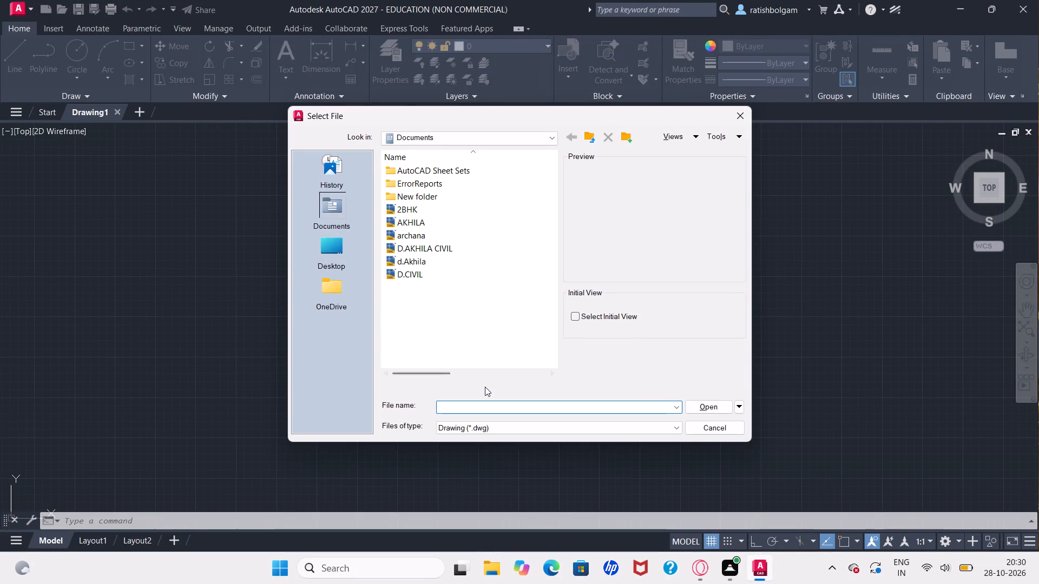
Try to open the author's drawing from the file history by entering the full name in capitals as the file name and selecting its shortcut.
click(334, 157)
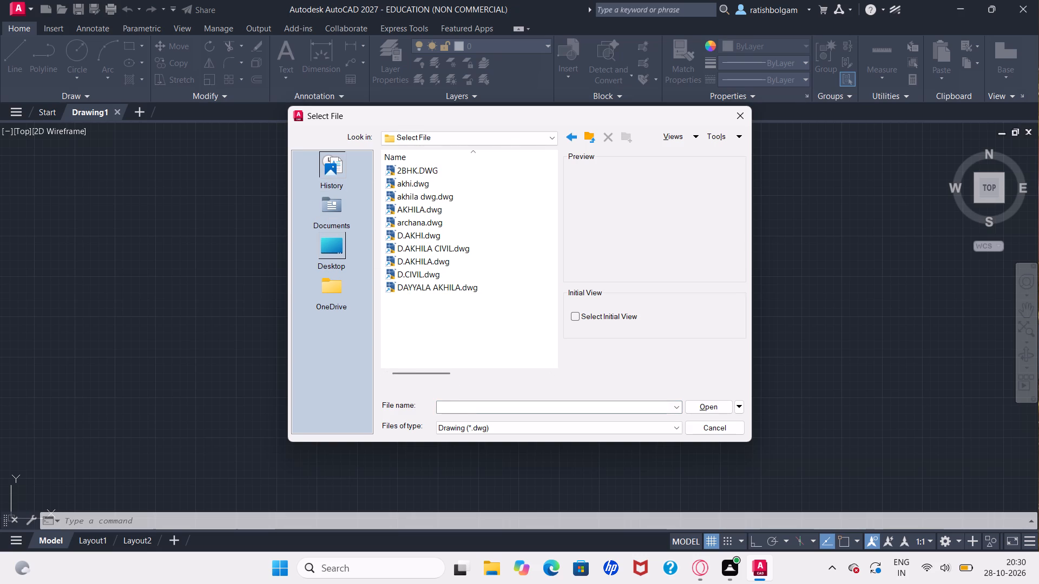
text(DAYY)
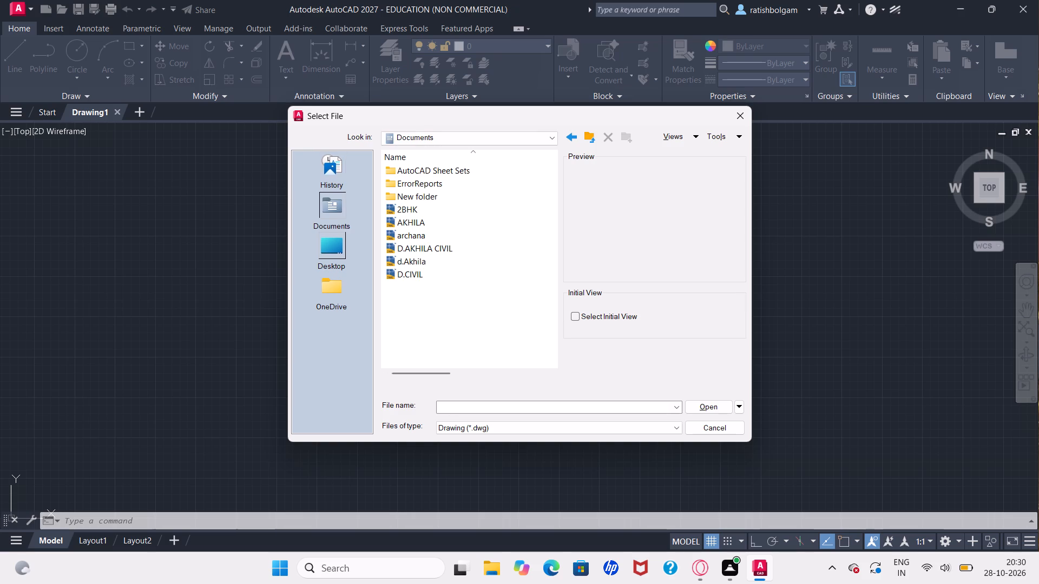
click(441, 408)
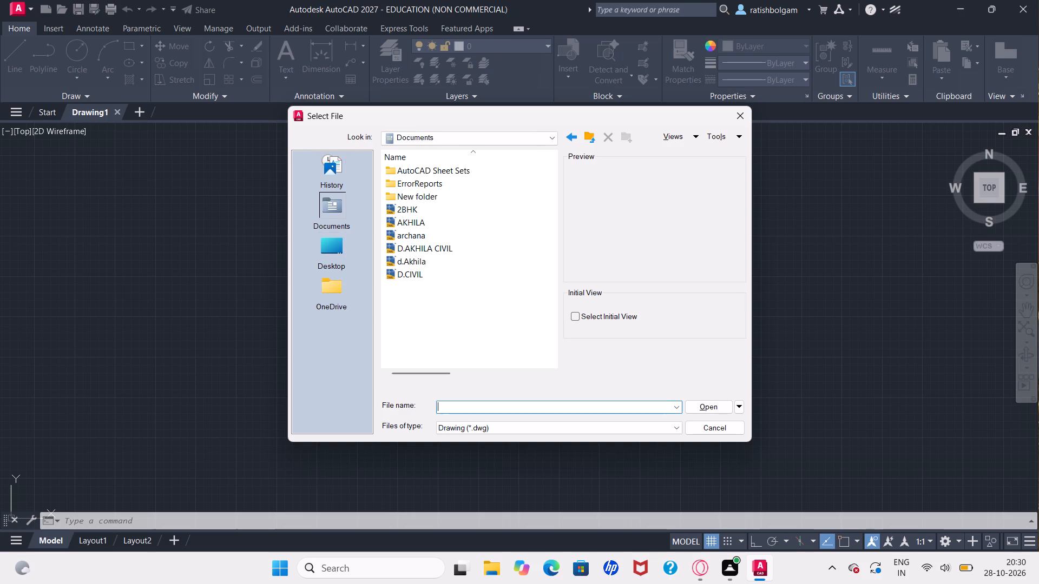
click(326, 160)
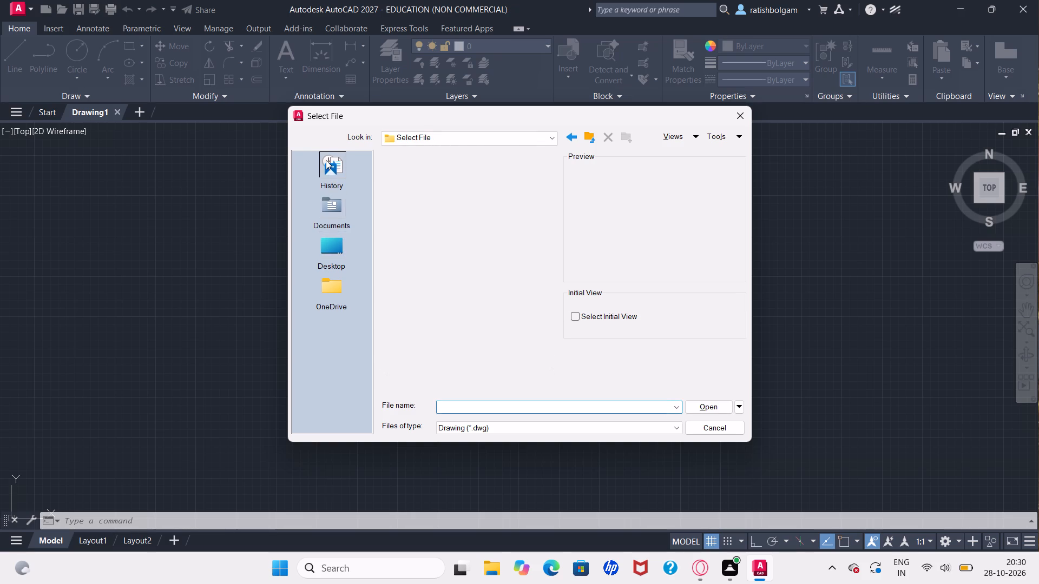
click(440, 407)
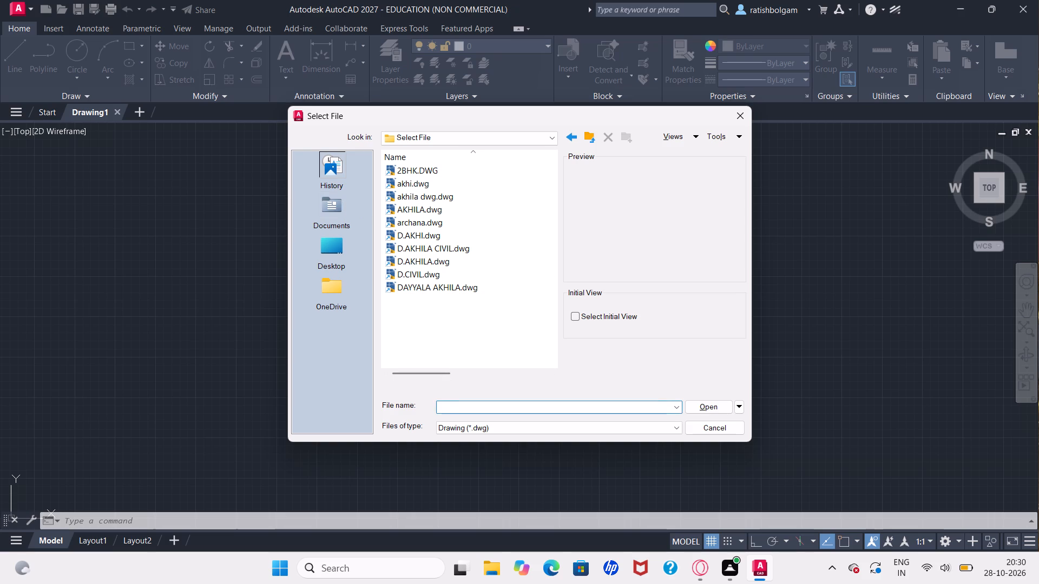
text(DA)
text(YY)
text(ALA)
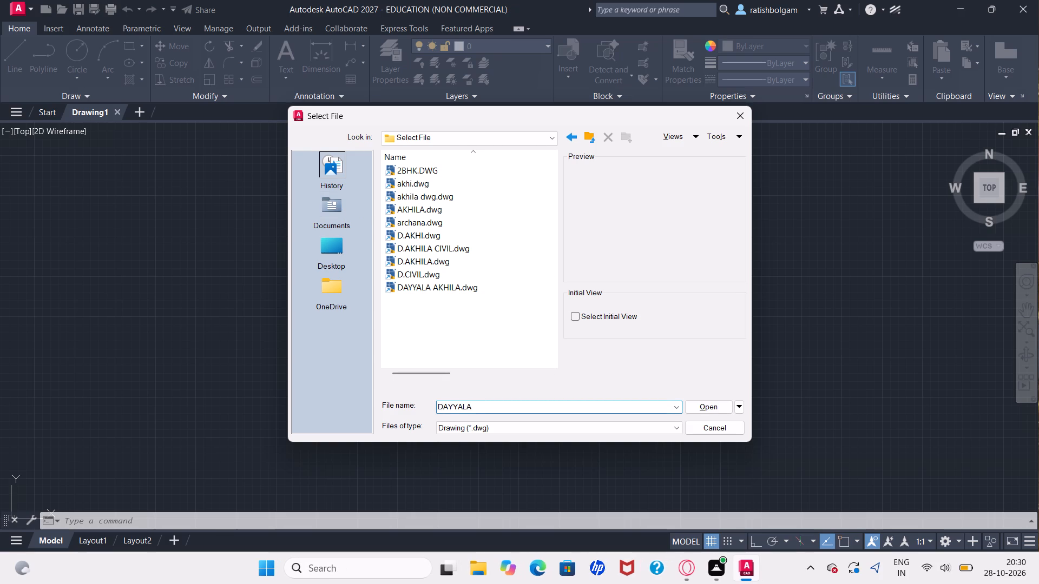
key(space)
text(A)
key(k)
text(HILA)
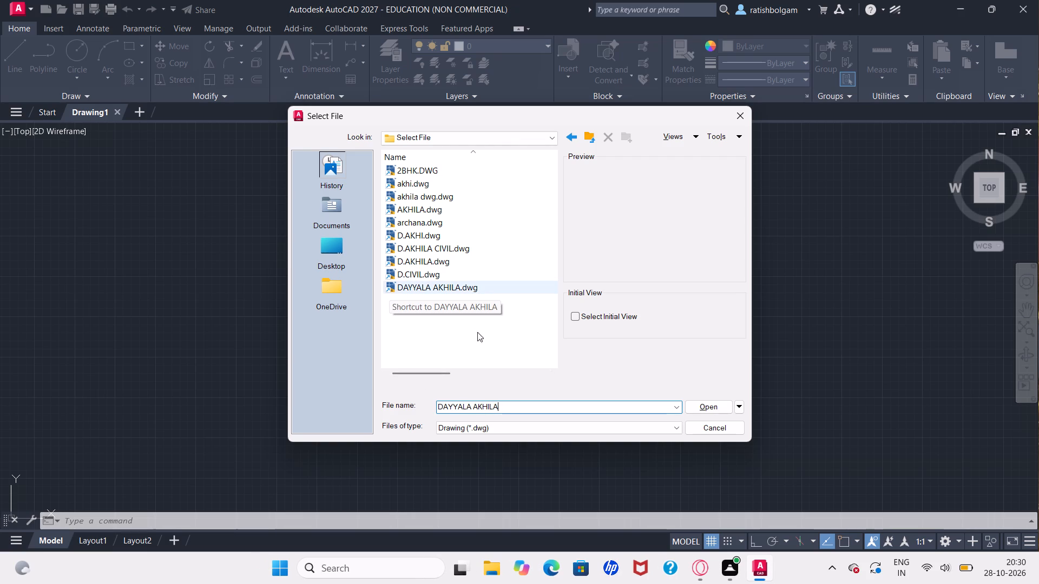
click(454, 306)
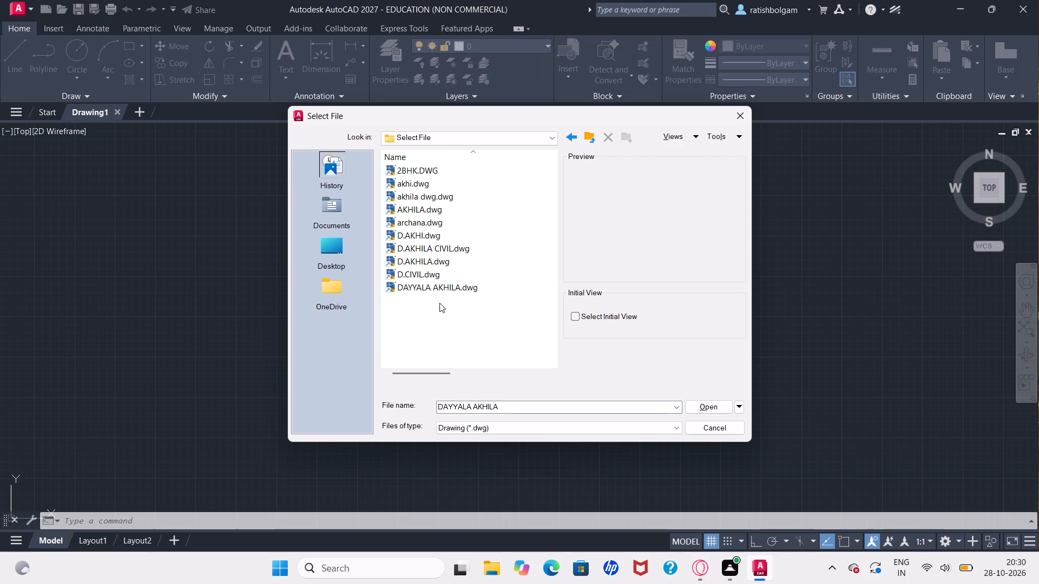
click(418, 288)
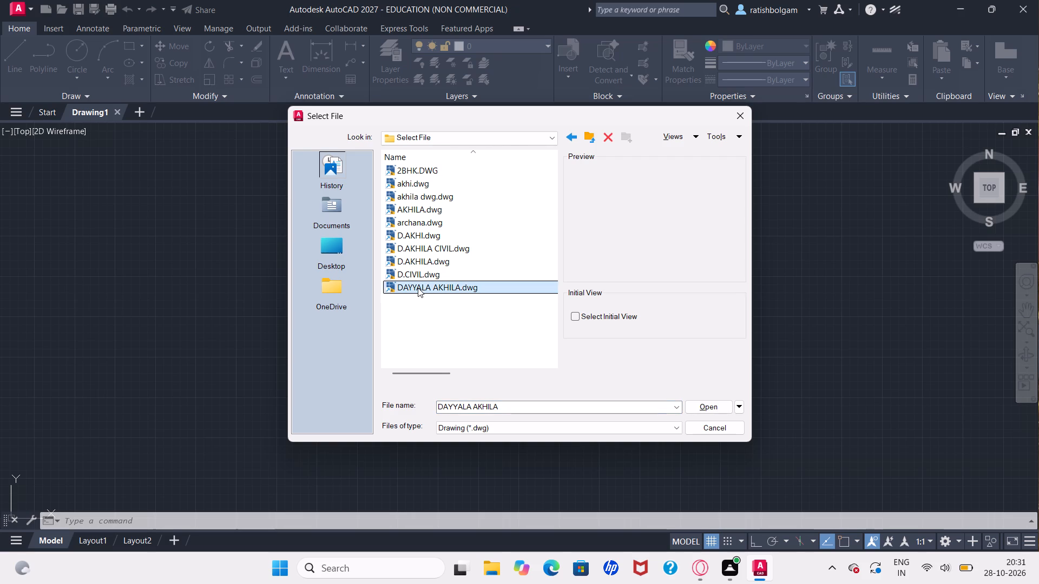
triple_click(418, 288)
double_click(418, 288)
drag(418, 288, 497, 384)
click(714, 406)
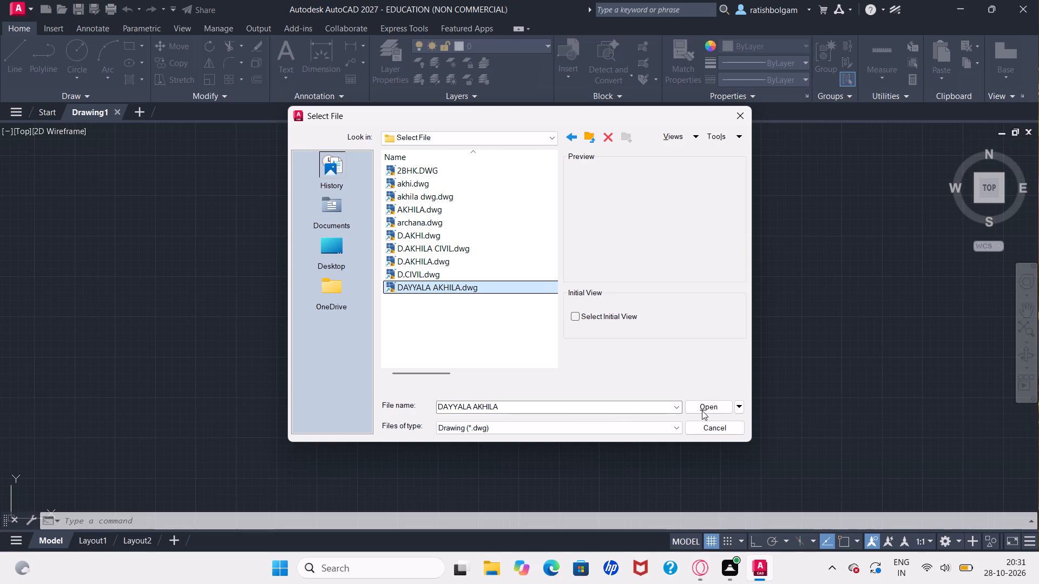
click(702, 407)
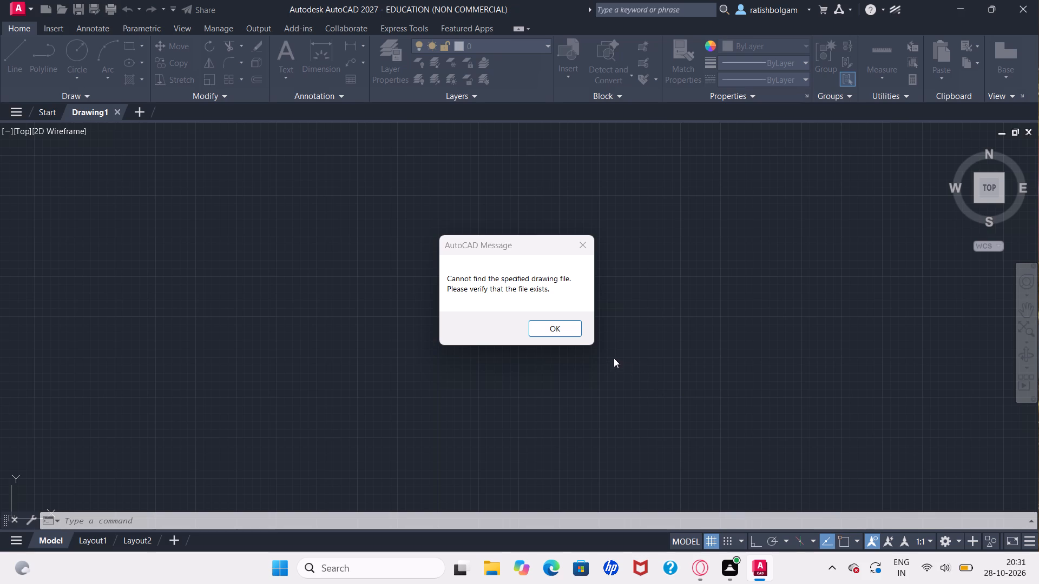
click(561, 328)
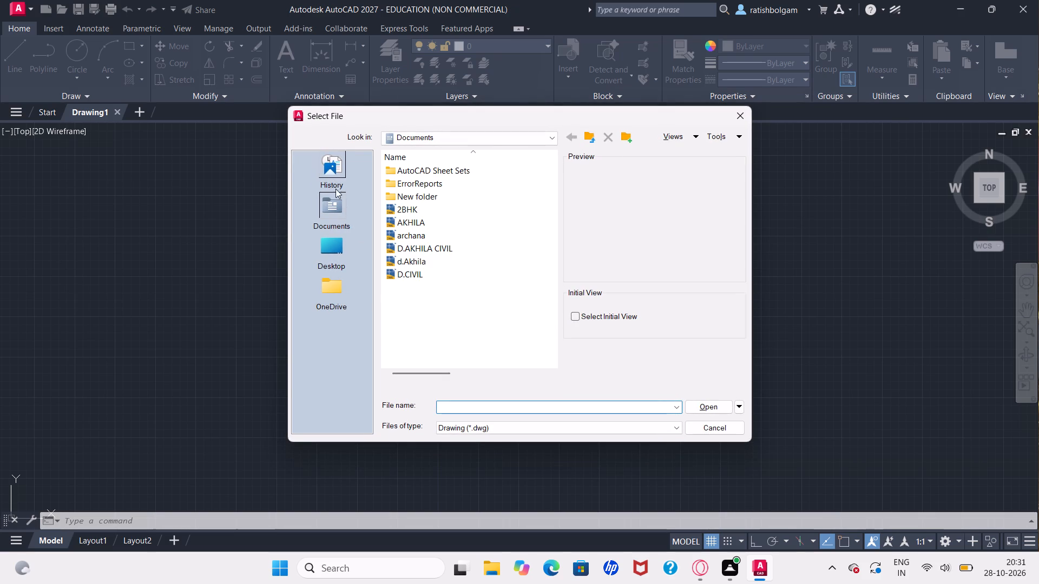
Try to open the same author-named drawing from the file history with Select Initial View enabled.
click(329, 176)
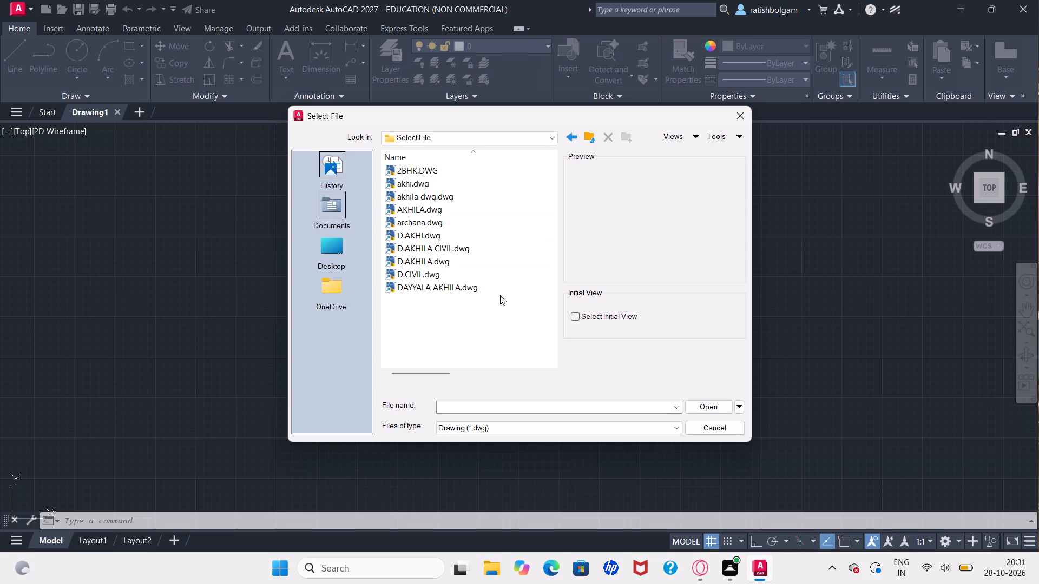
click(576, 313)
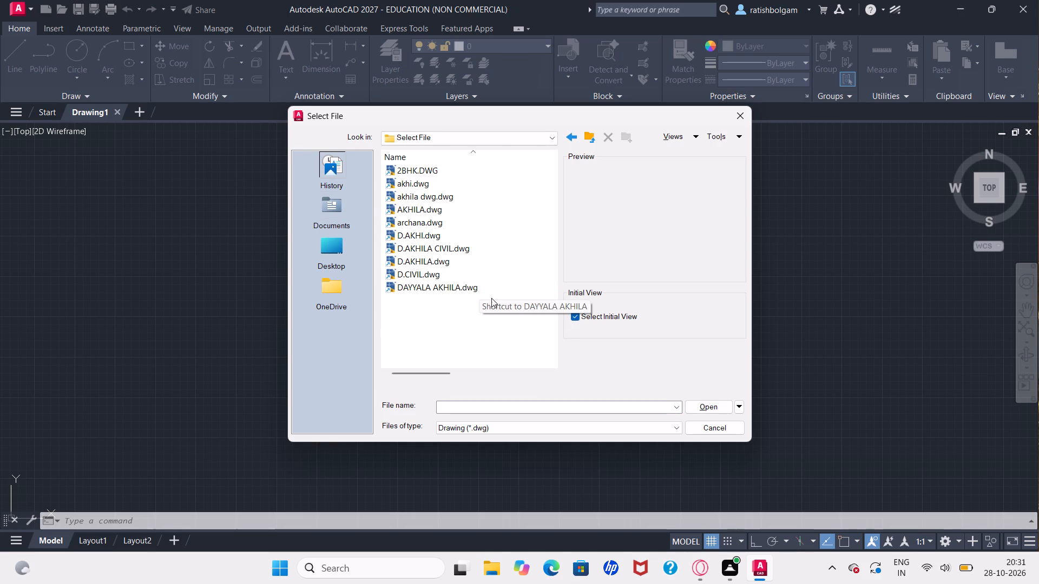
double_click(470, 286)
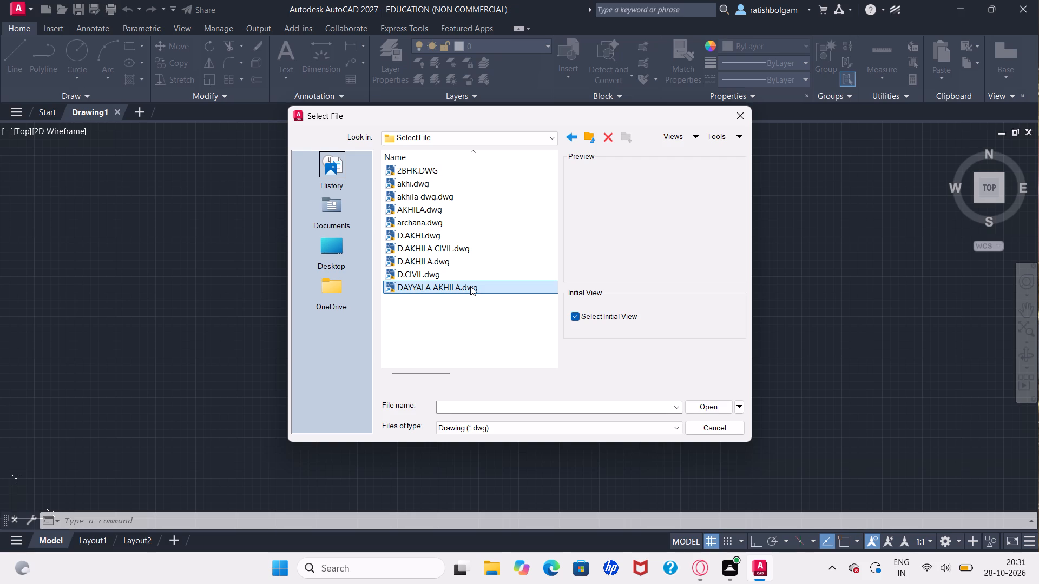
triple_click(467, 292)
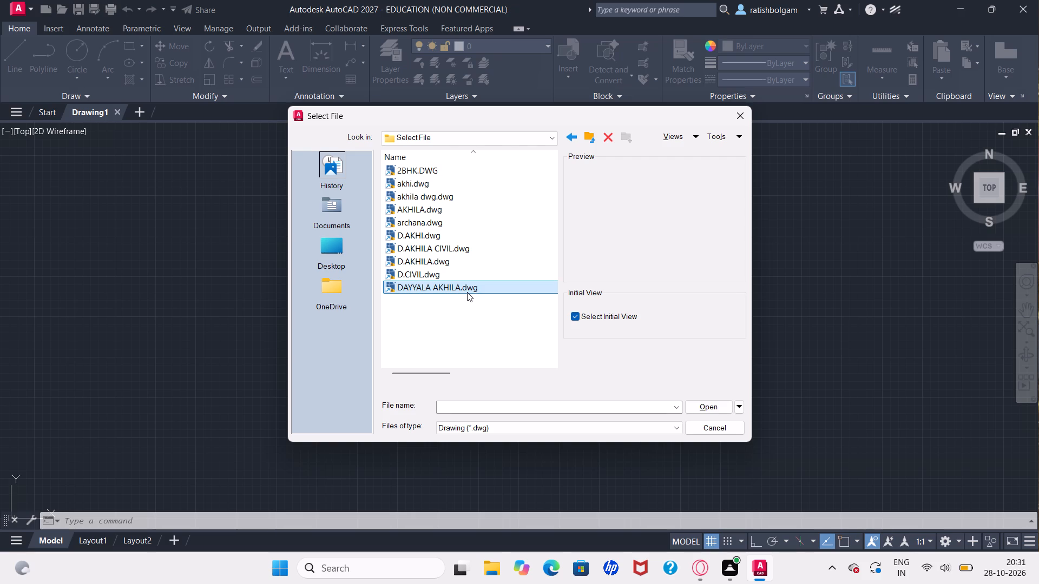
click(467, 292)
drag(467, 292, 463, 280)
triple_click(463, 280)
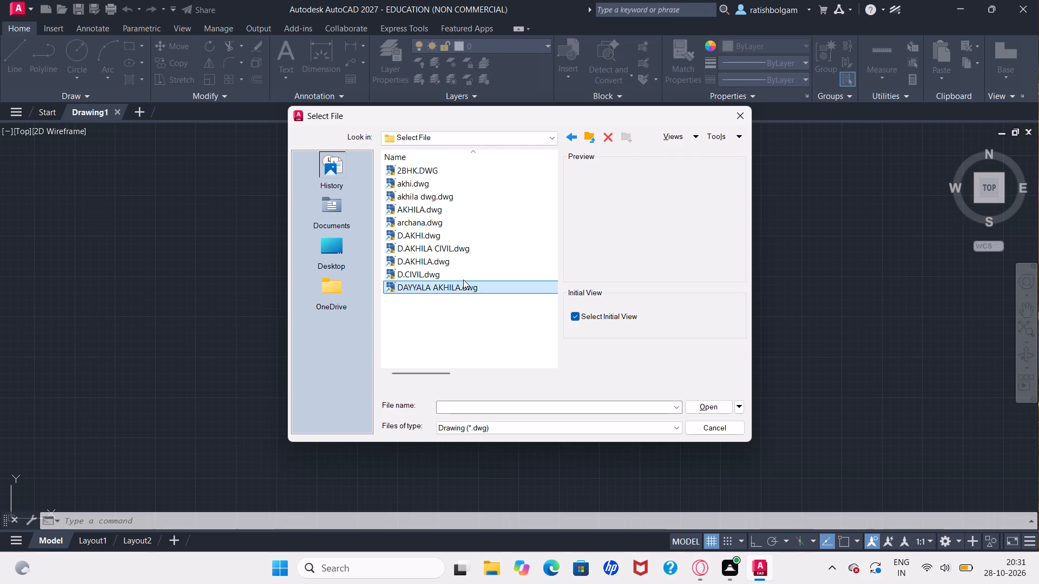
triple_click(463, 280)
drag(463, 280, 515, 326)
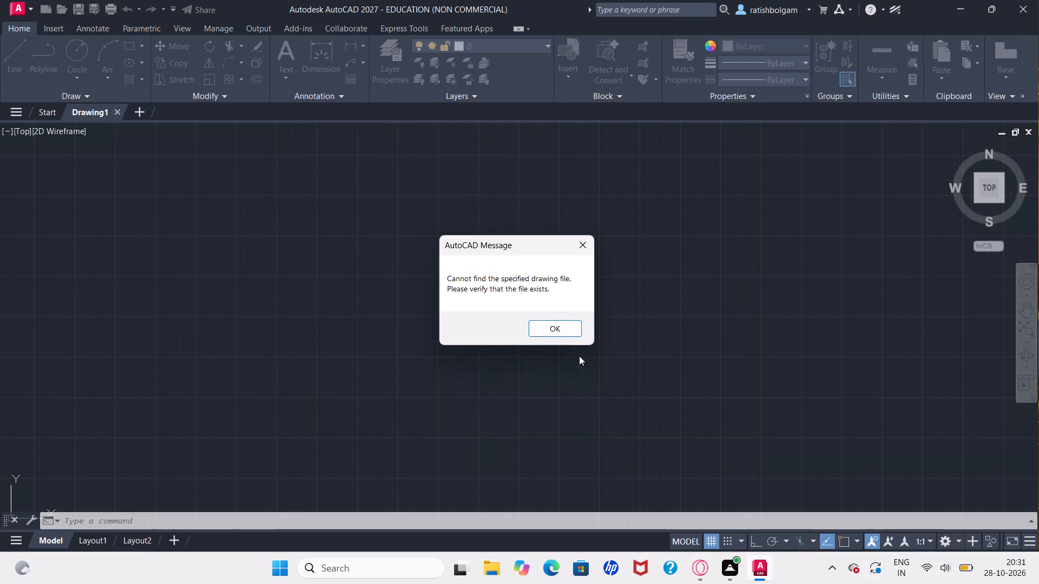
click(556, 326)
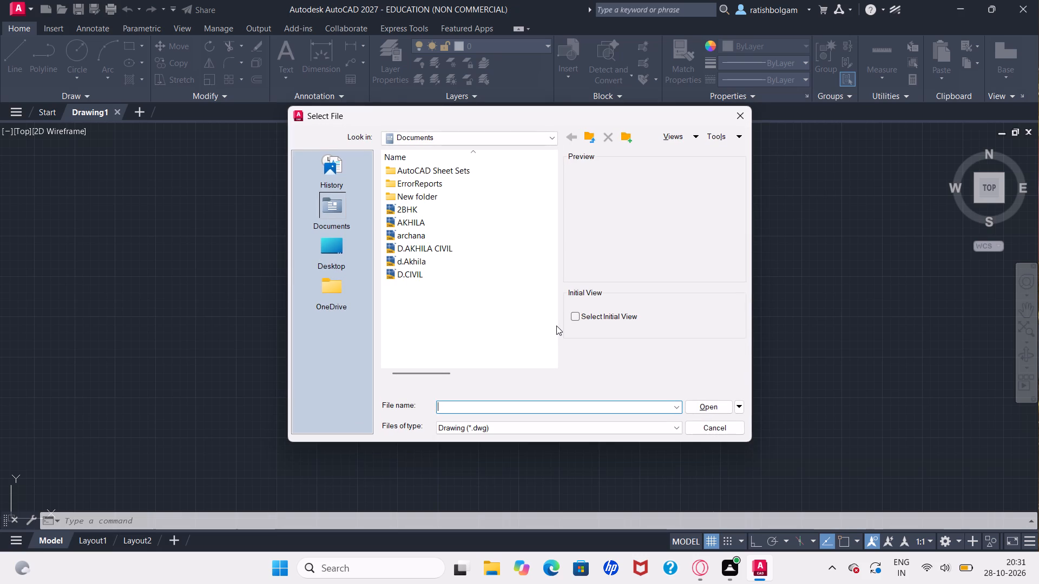
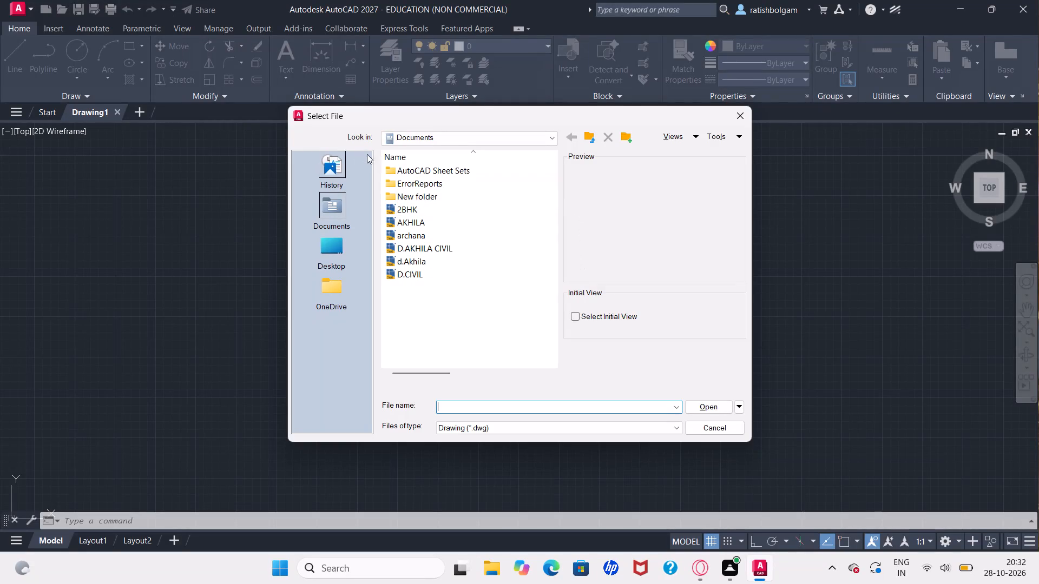
Look at the history of recent files once more and dismiss the file selection.
click(337, 155)
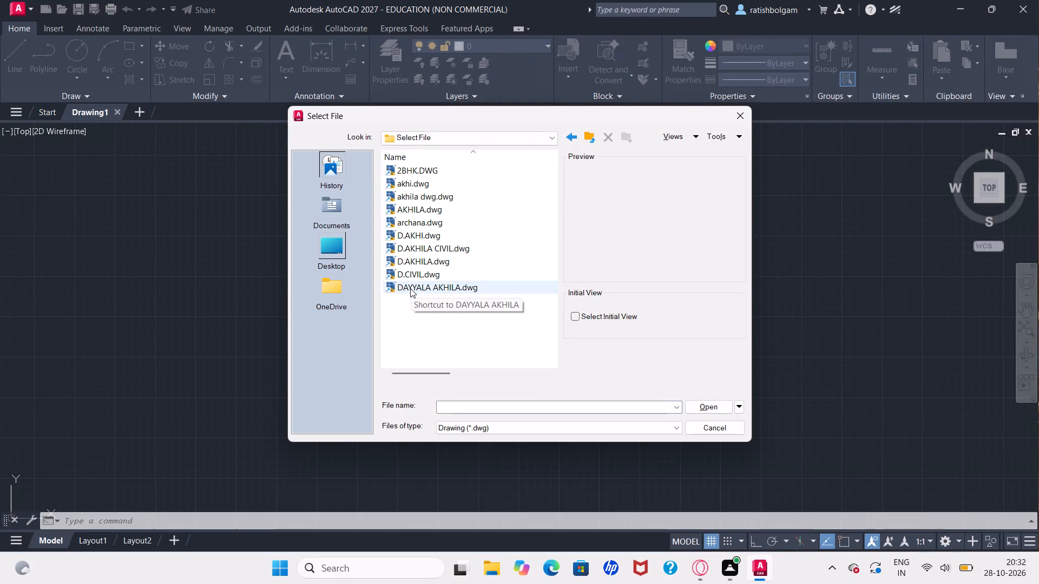
click(737, 118)
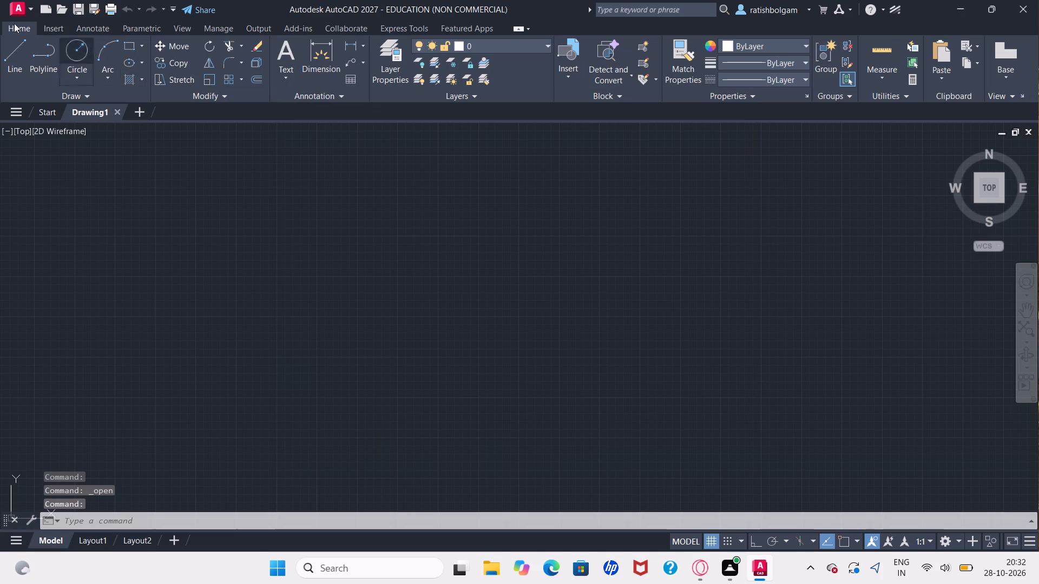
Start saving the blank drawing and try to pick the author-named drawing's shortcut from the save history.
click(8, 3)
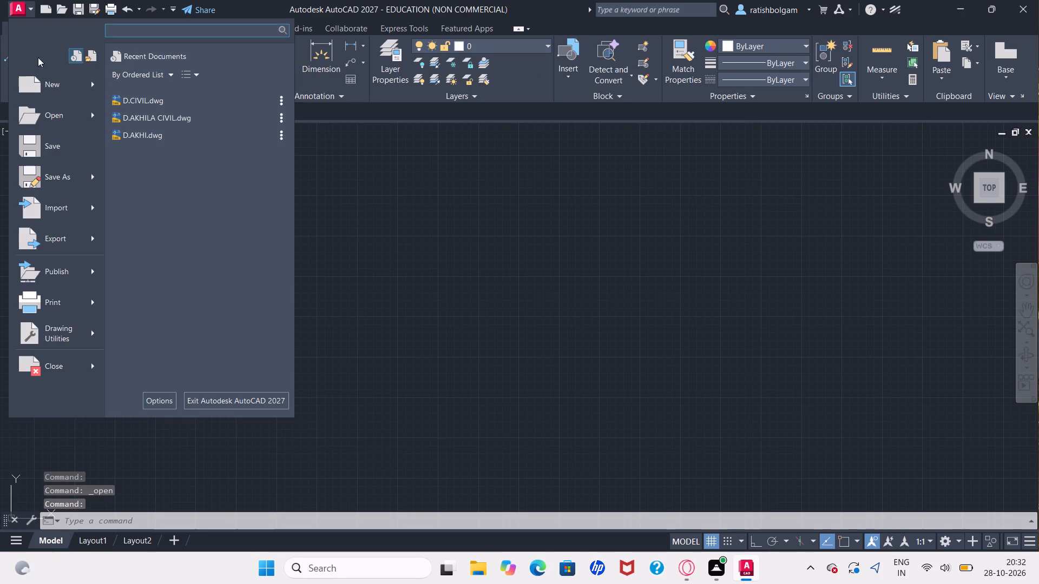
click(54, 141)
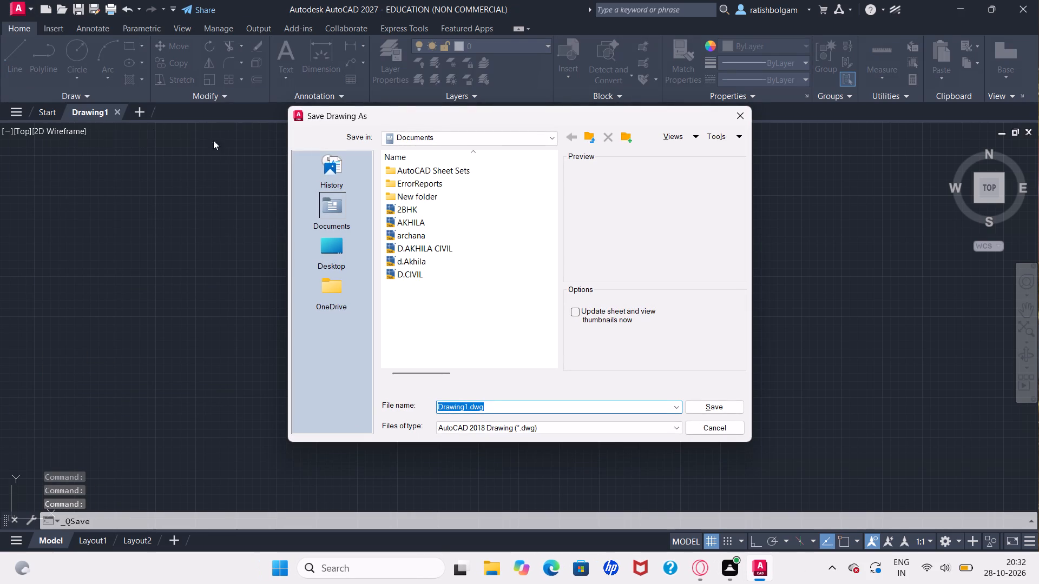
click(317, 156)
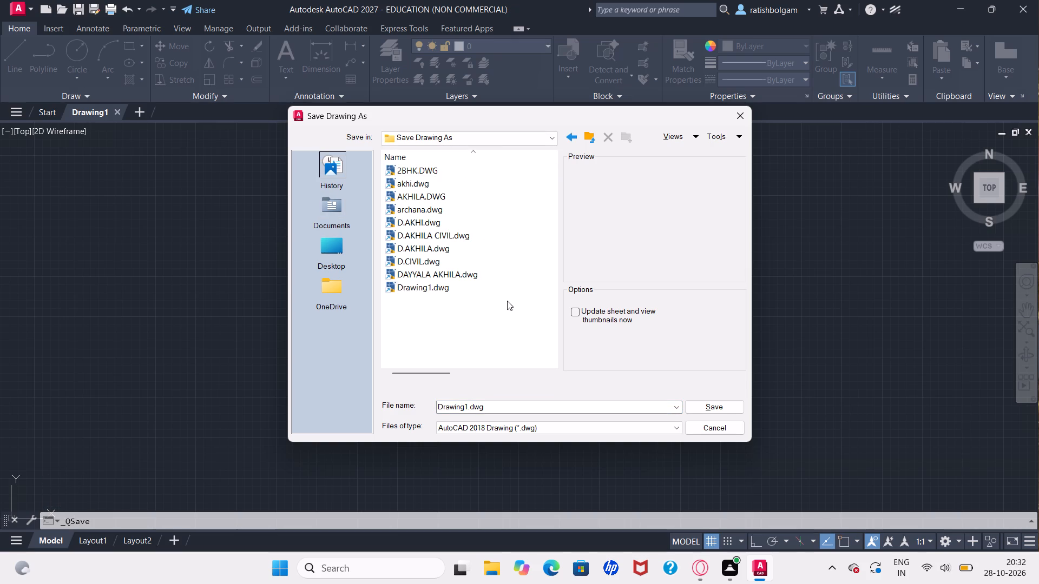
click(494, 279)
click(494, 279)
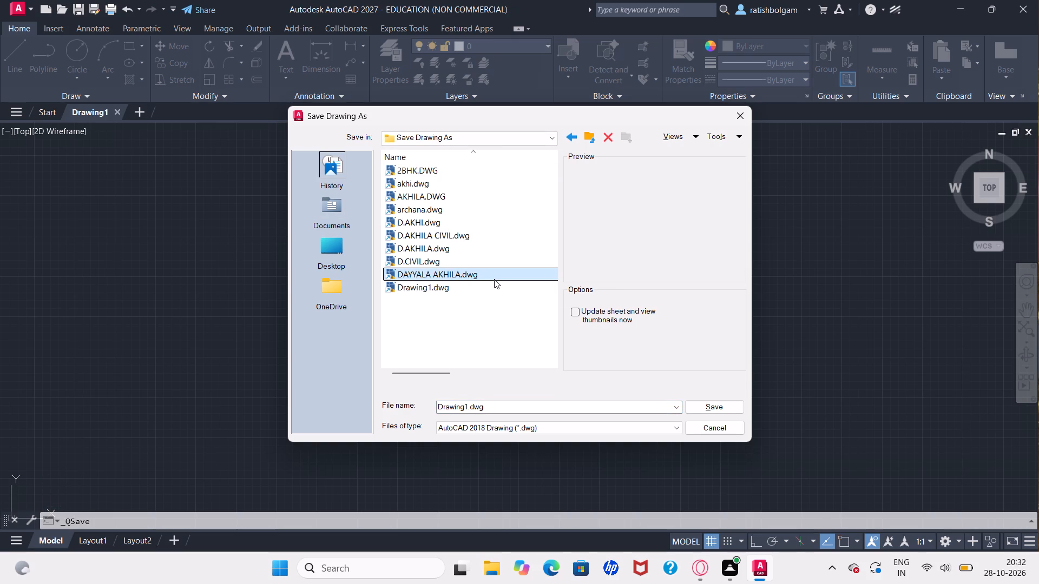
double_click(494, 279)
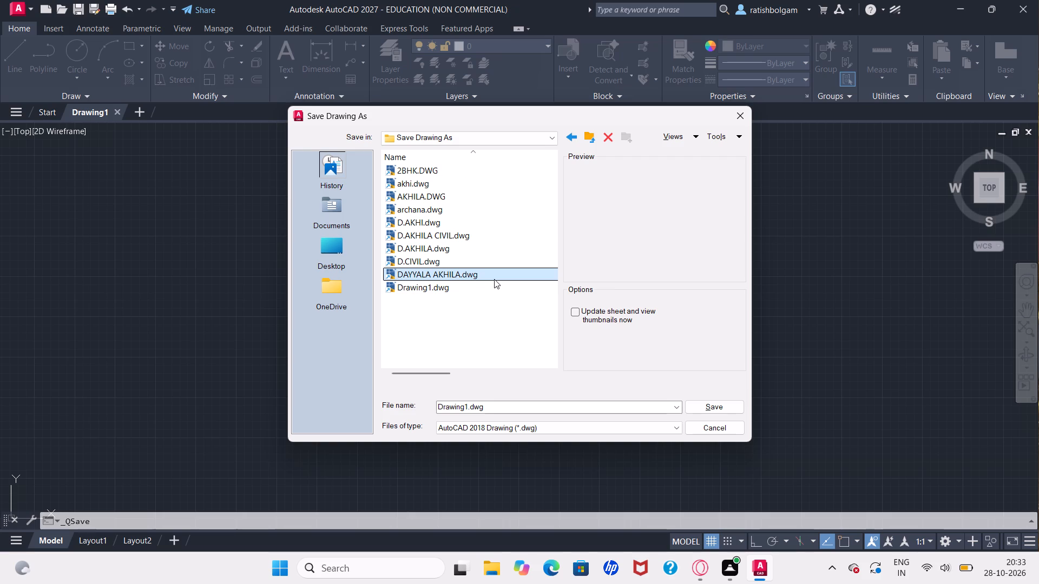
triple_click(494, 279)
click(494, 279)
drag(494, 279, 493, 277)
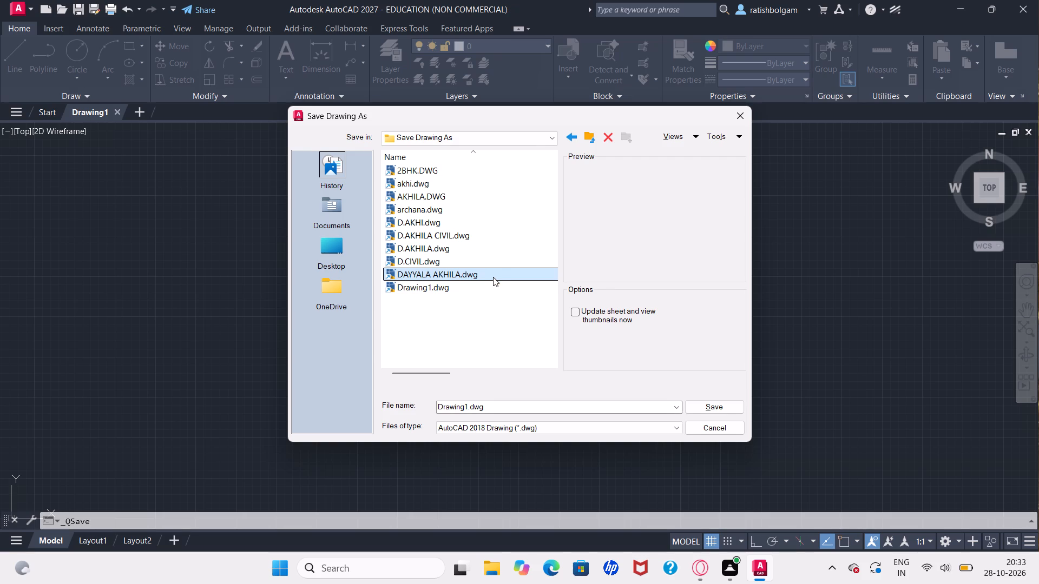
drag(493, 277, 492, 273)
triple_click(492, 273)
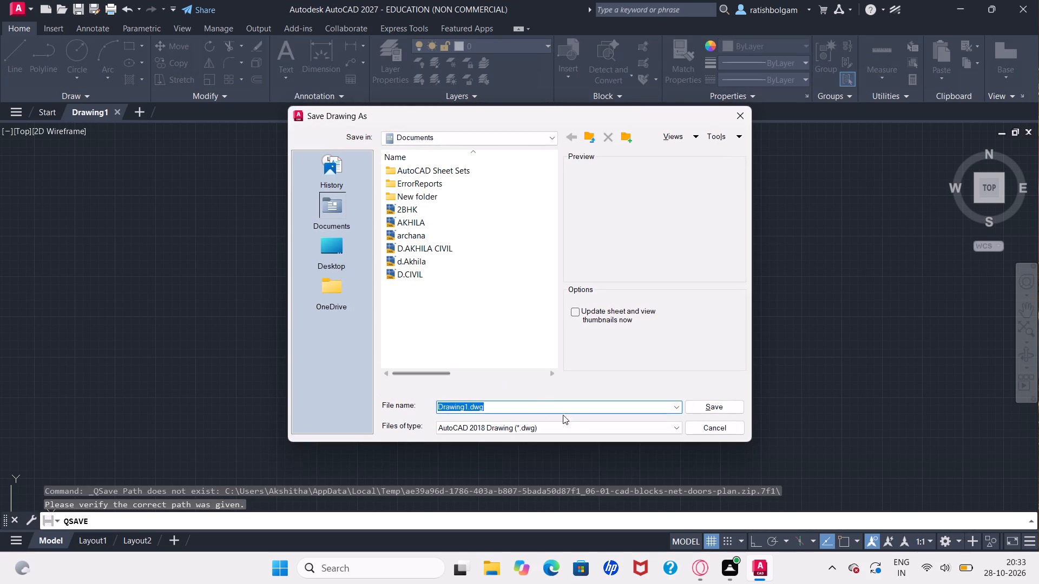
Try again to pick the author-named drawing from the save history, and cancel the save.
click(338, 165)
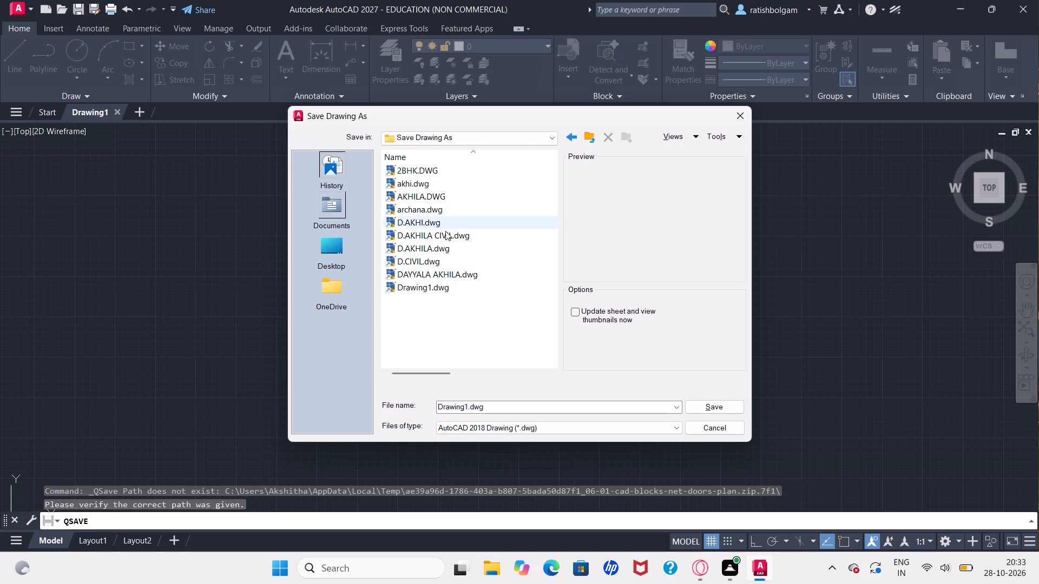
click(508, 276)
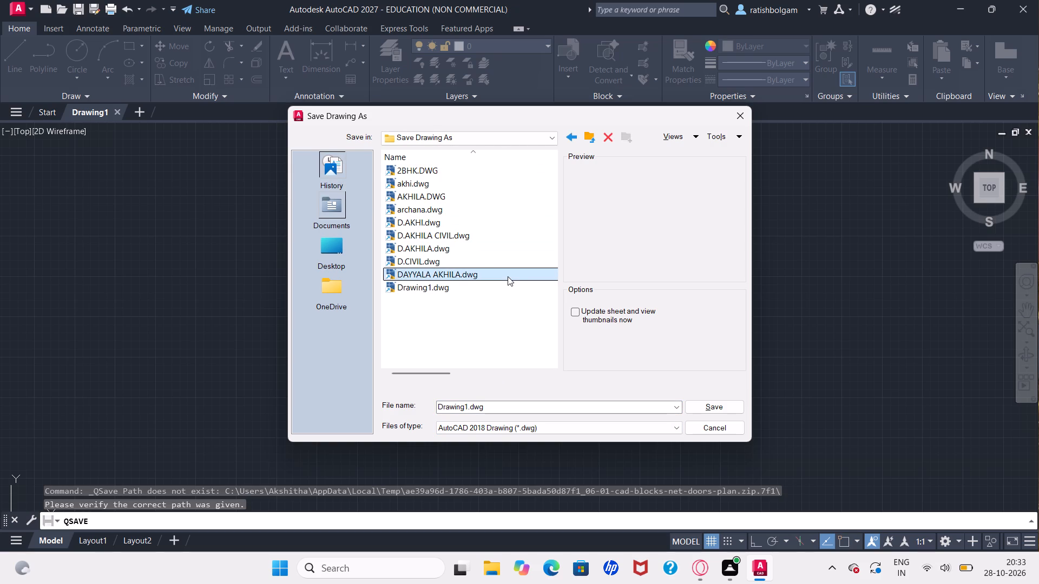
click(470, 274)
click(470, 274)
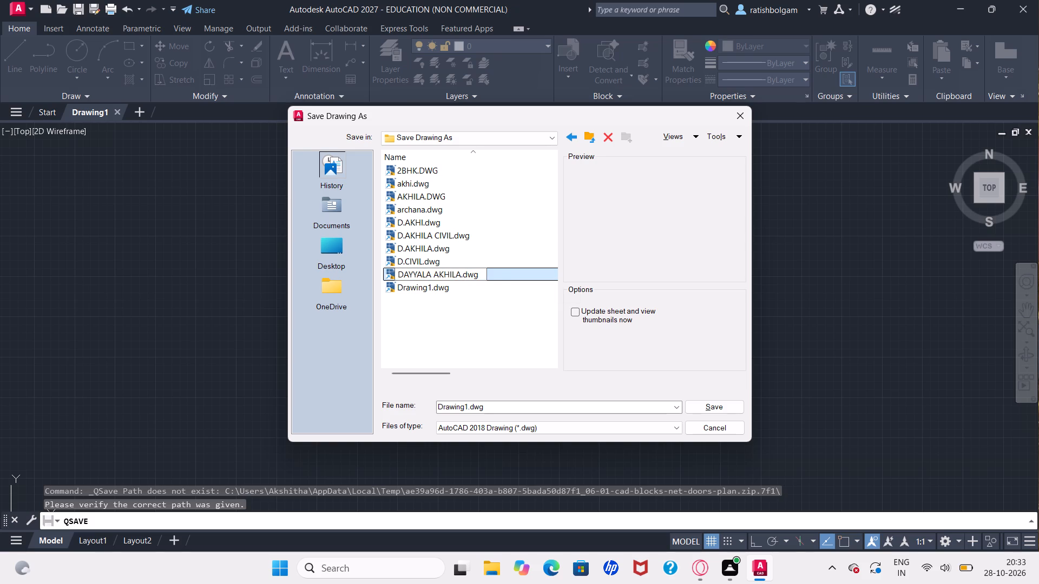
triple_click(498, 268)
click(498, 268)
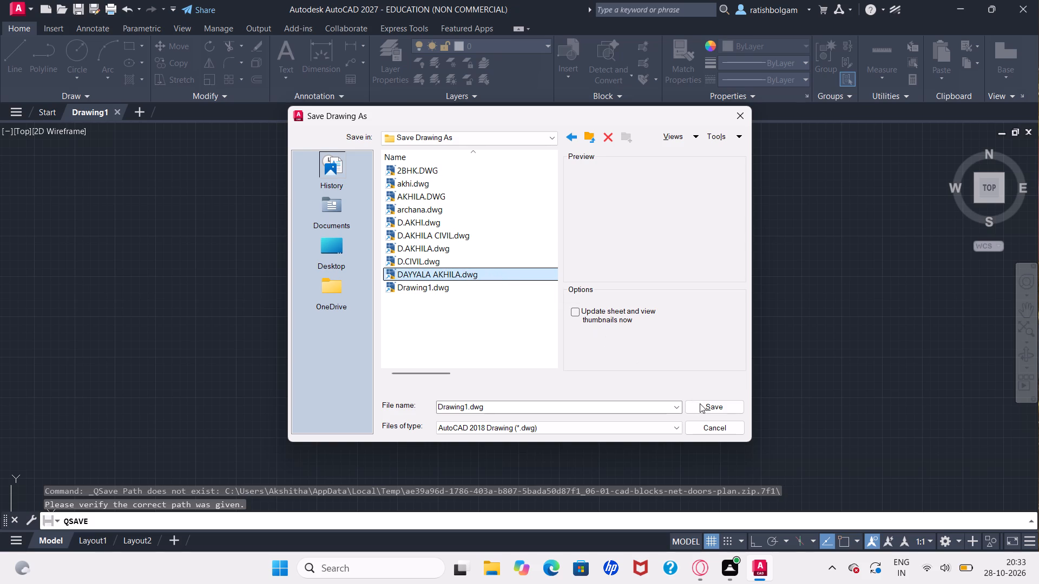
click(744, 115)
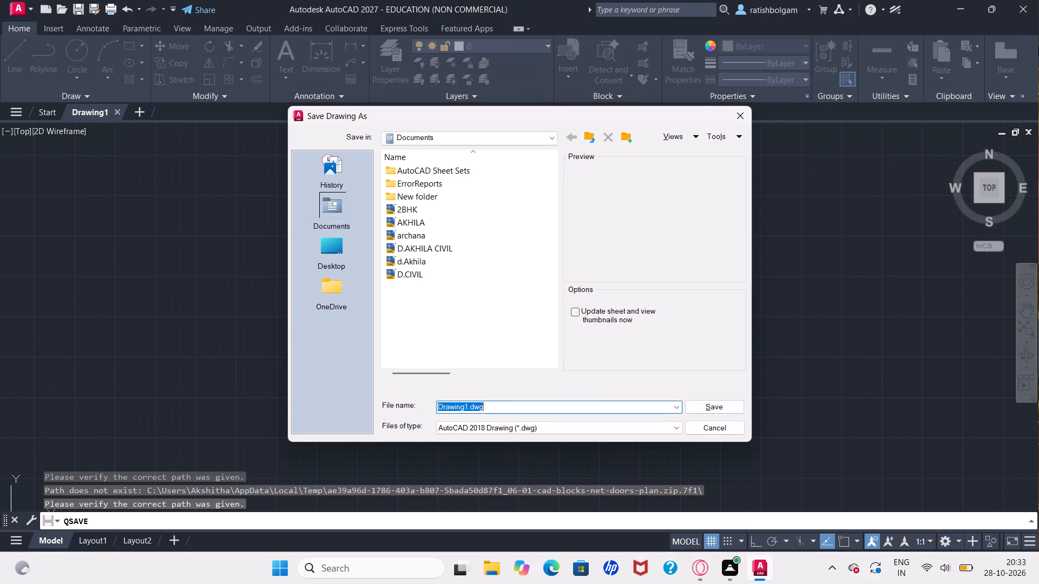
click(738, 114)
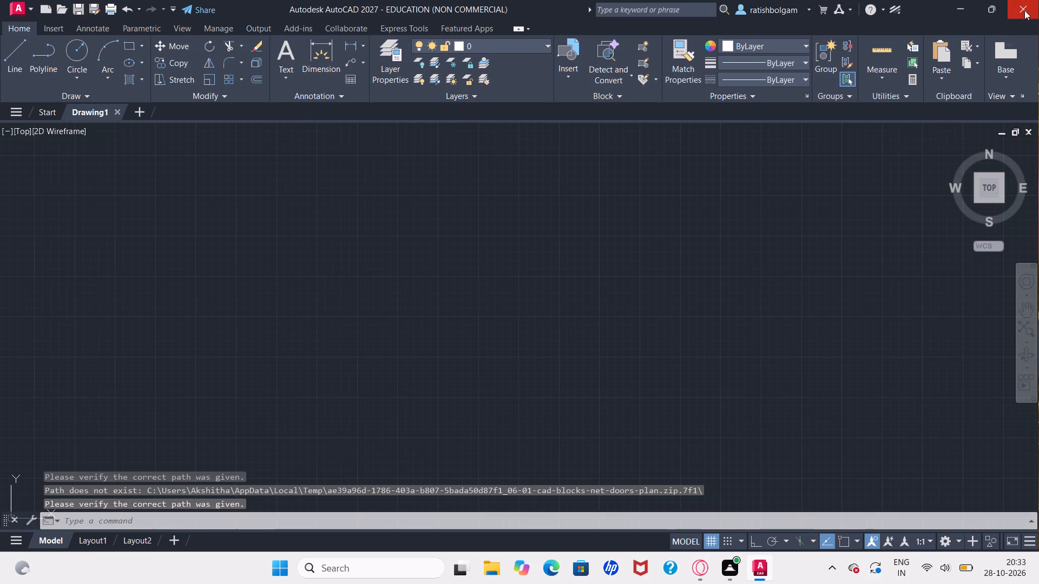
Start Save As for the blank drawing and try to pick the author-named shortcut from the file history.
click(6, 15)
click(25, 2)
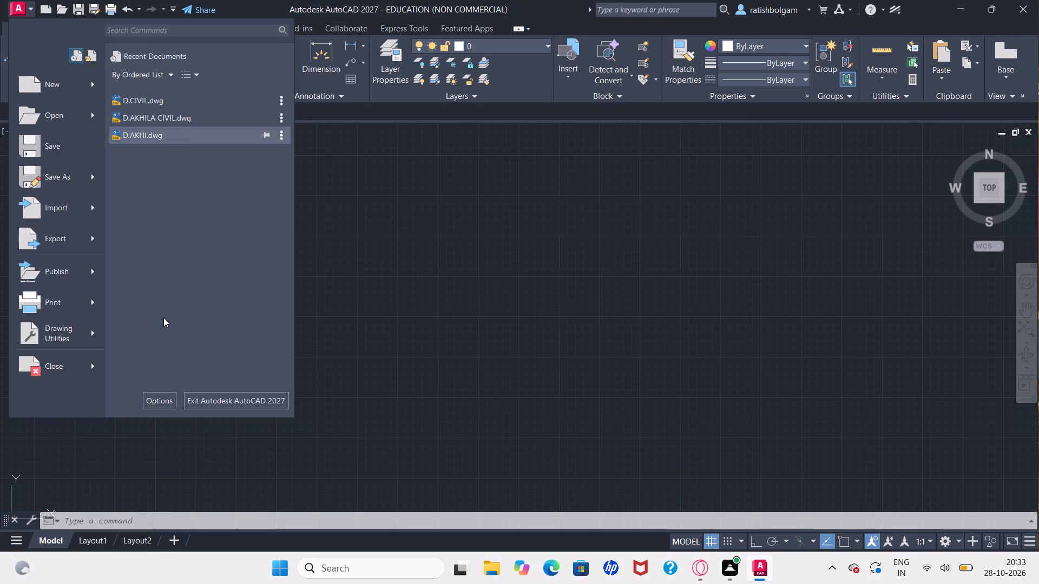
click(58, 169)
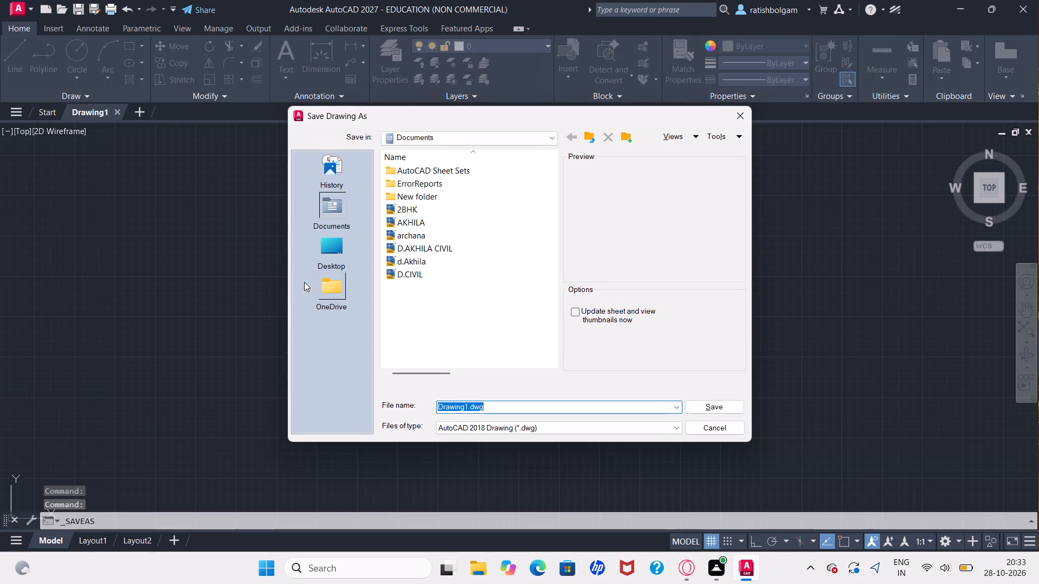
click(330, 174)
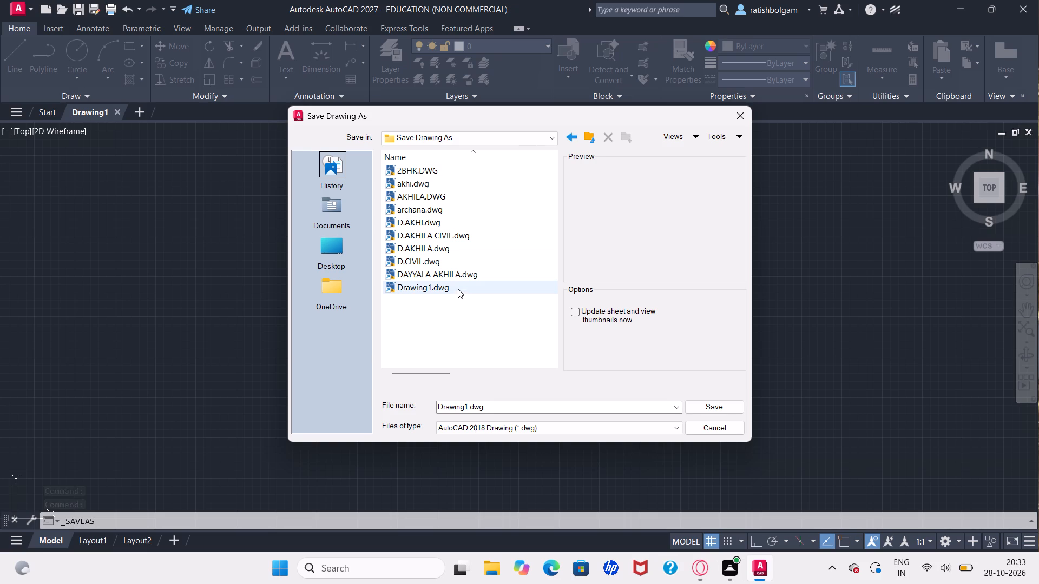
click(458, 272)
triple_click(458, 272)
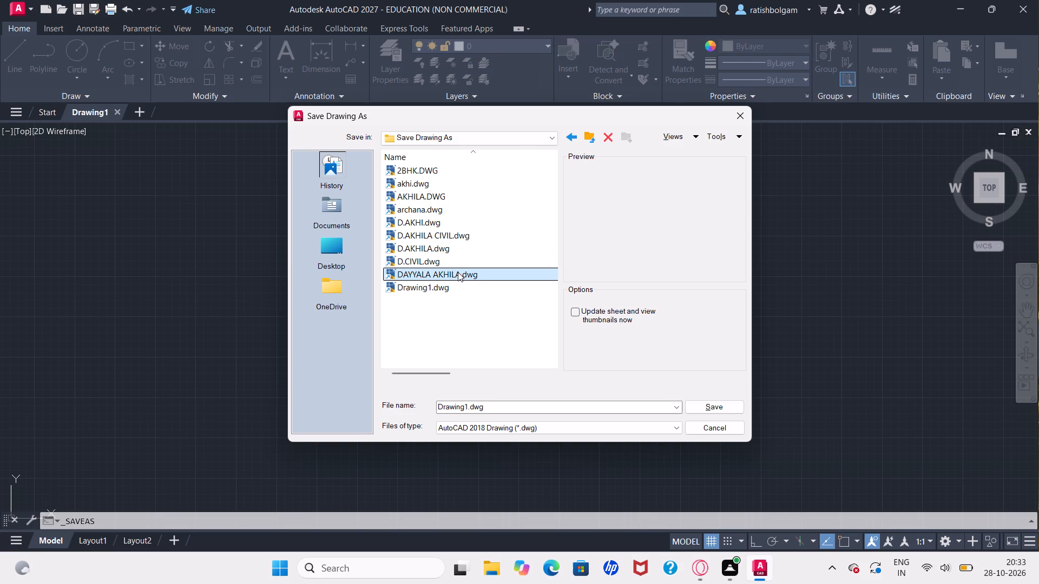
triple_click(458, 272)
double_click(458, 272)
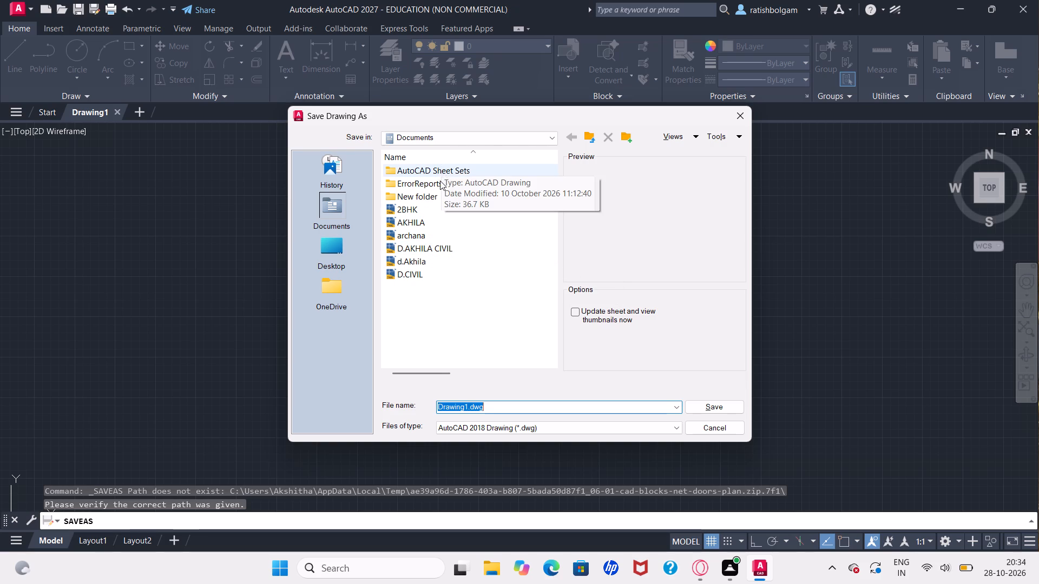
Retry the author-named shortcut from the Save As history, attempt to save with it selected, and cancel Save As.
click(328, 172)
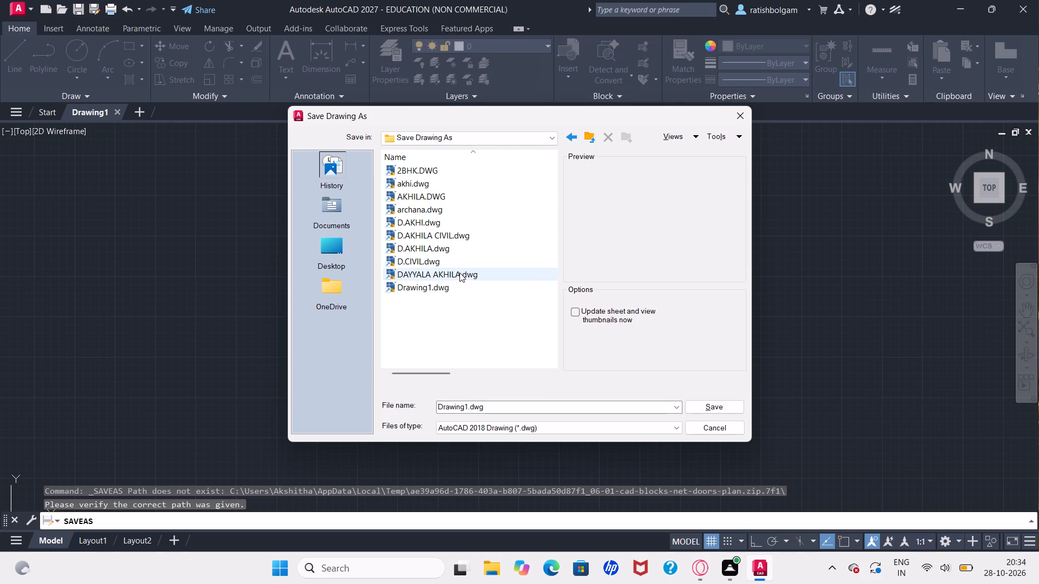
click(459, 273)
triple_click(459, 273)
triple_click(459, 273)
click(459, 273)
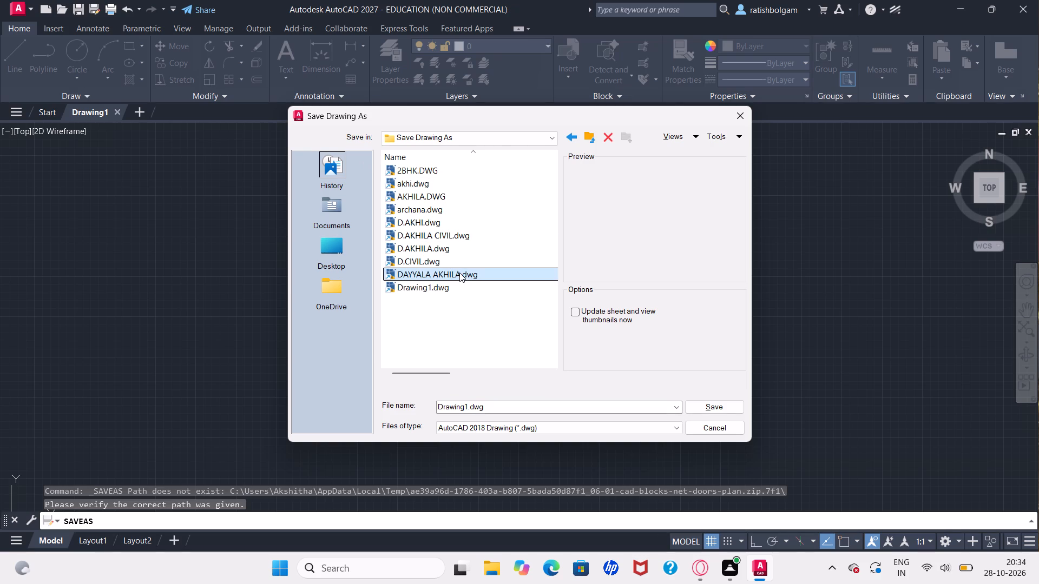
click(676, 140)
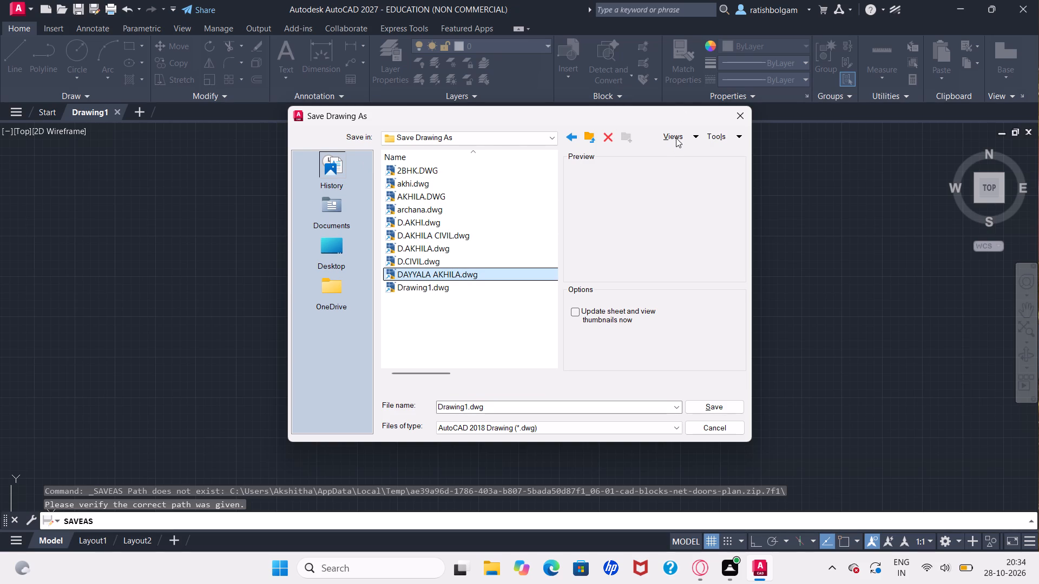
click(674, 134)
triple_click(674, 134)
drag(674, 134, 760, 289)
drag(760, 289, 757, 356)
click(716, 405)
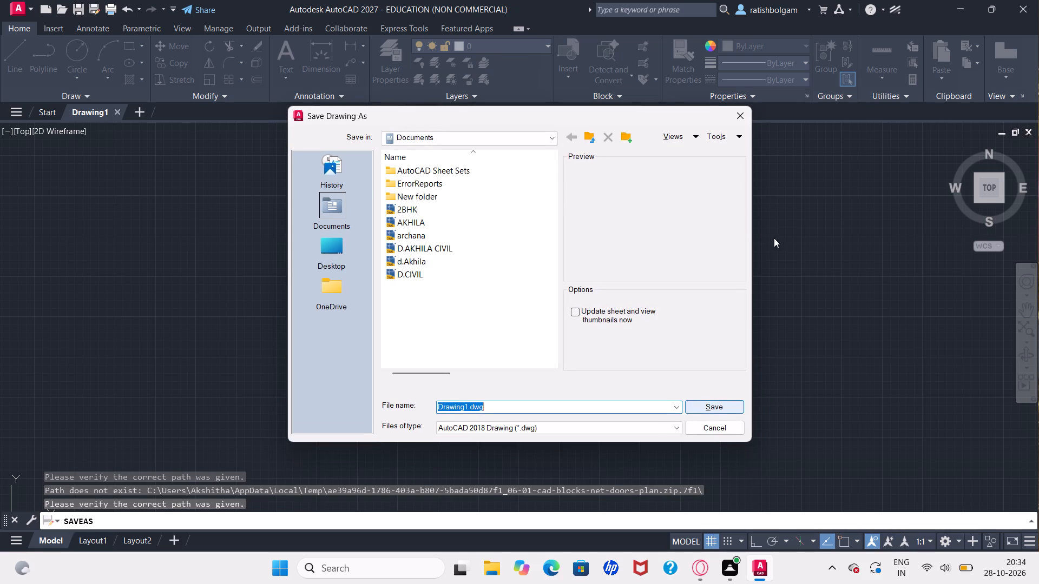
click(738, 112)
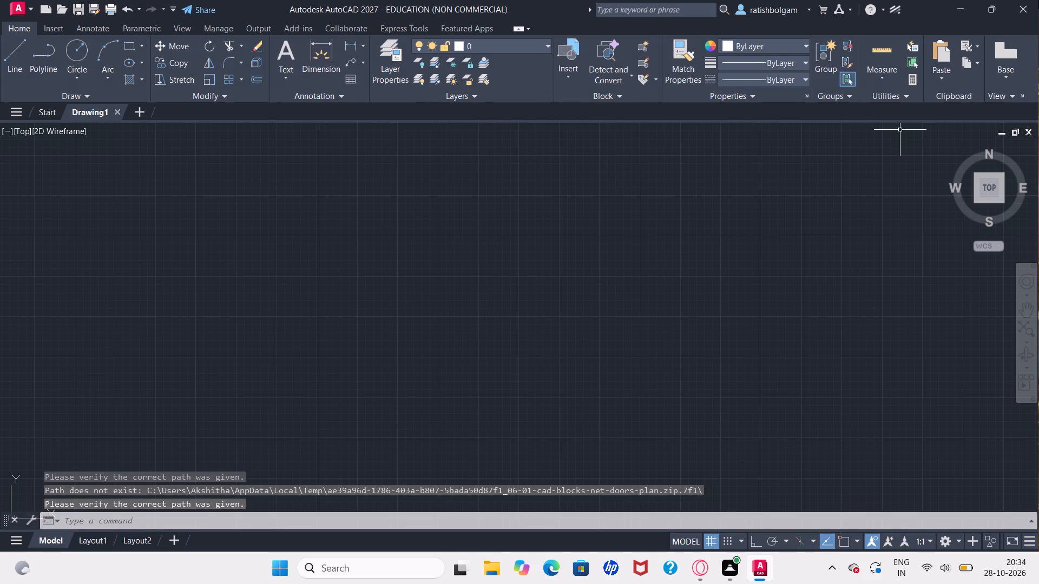
Close the drafting application.
click(1016, 3)
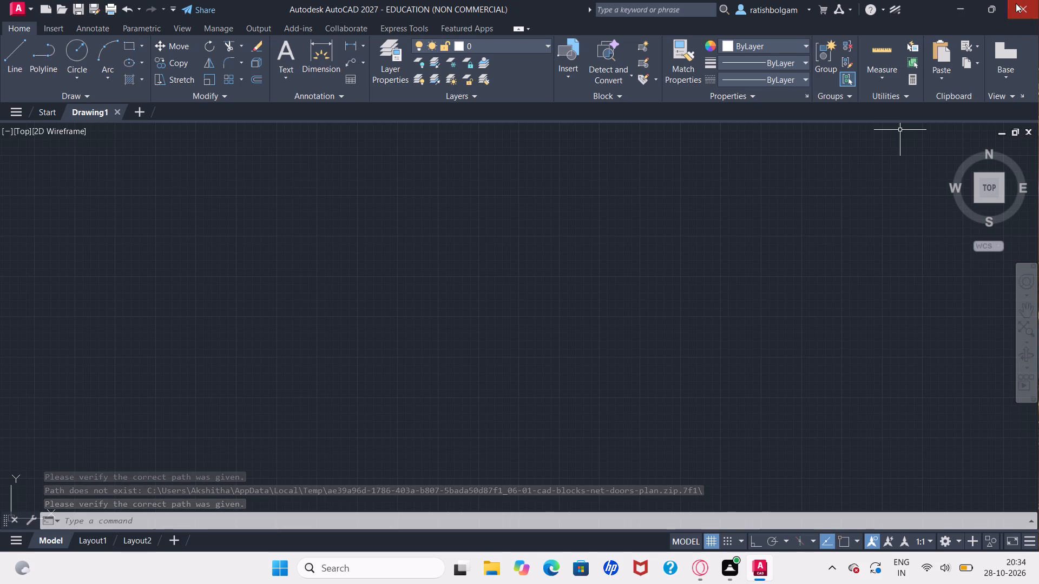
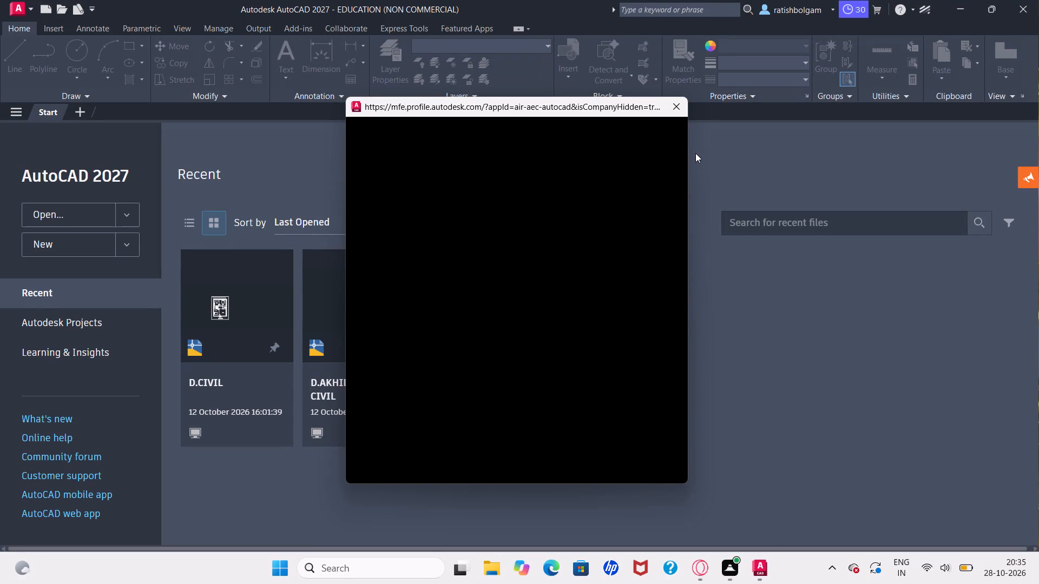
Close the blank profile pop-up window covering the start page.
click(677, 110)
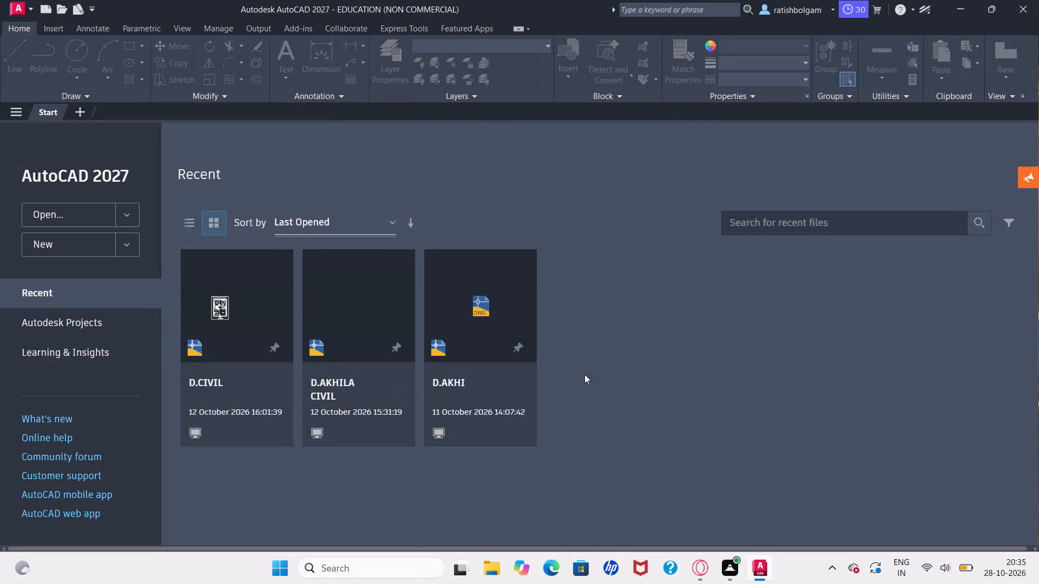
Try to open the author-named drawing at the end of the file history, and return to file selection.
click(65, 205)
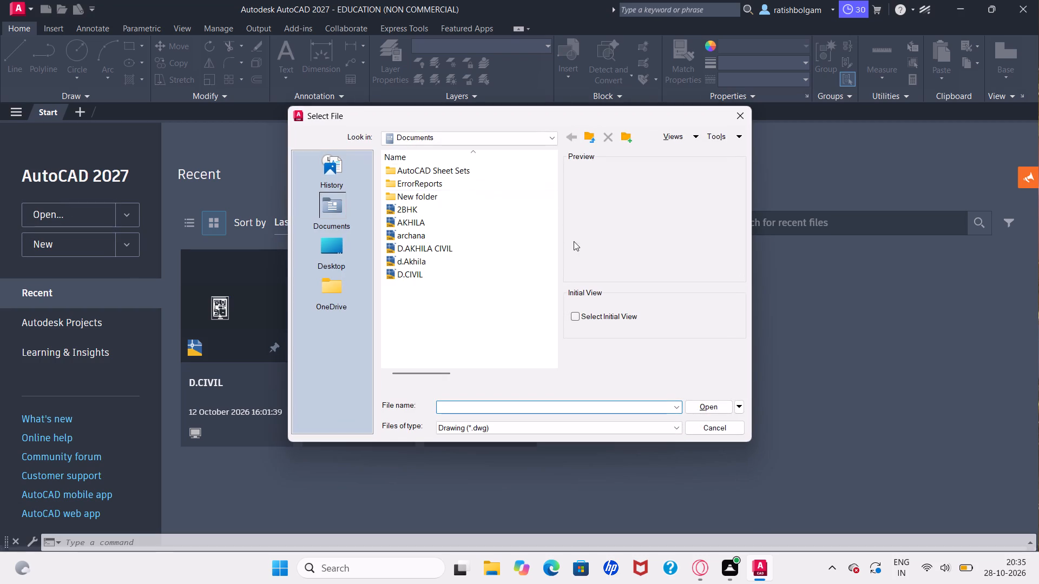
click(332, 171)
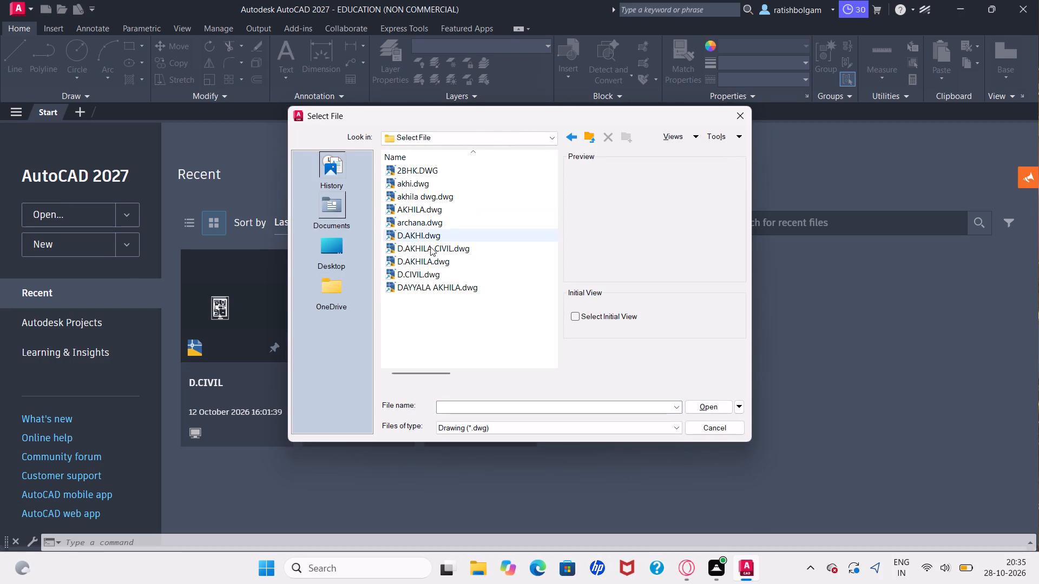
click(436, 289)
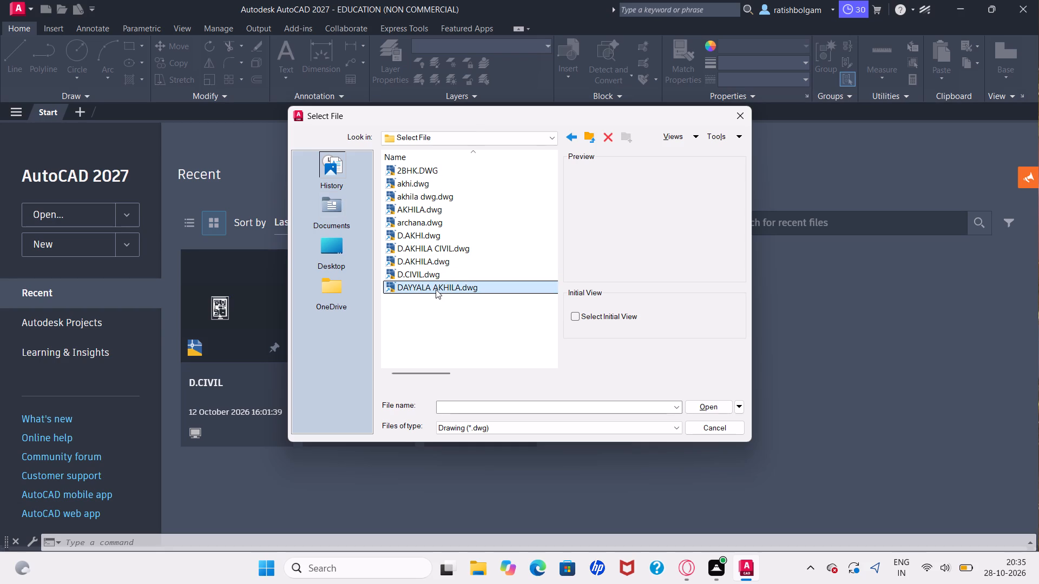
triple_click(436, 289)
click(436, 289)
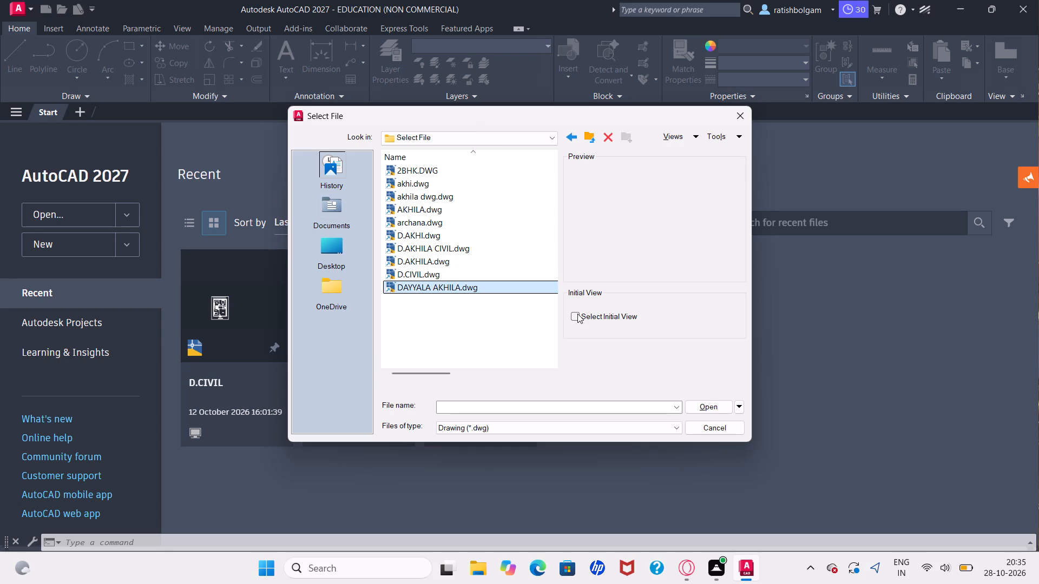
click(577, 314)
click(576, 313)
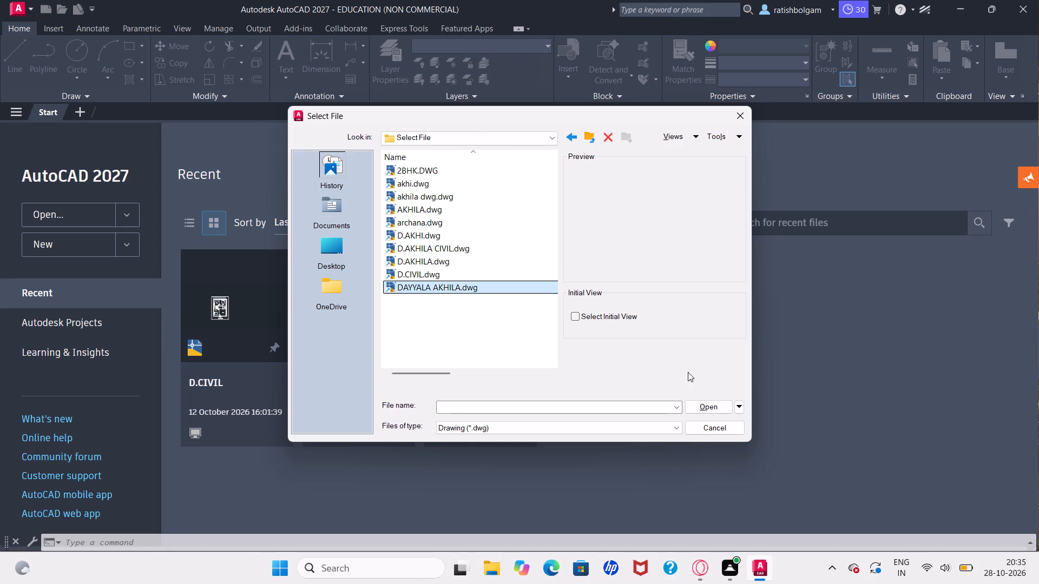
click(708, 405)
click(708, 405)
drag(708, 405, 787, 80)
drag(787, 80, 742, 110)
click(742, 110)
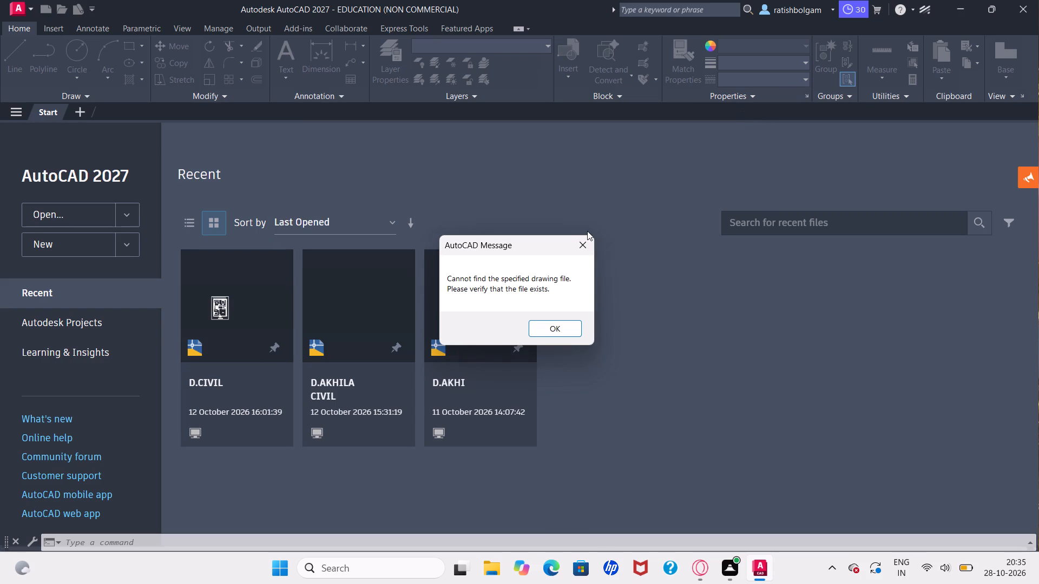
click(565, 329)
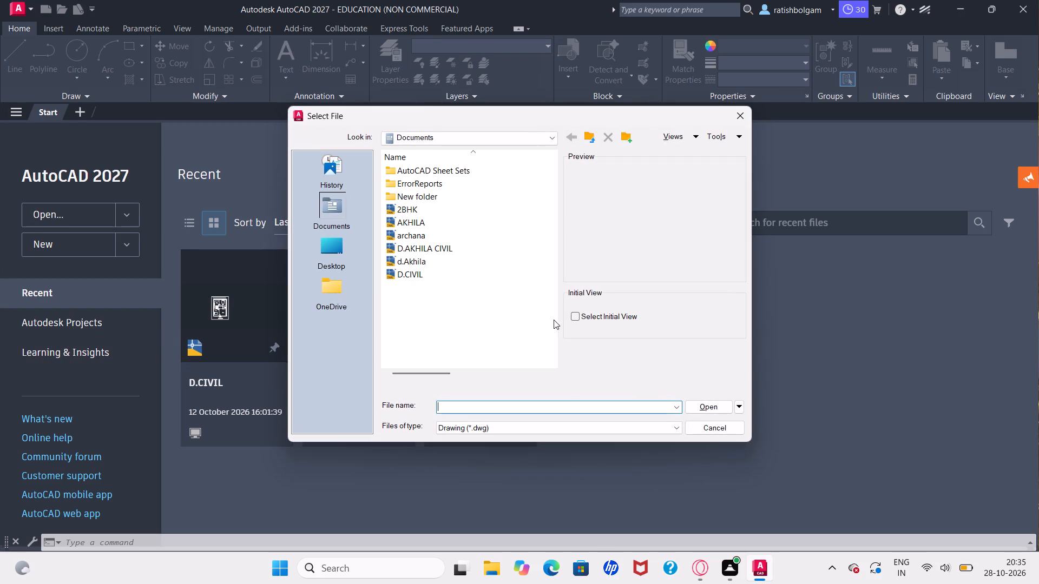
Show the file history again for choosing a drawing to open.
click(346, 180)
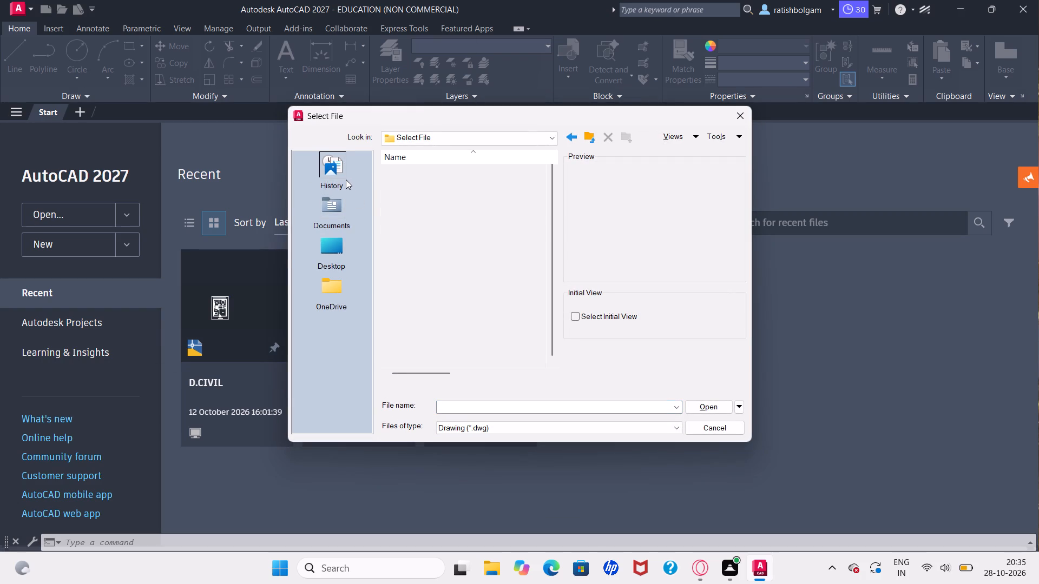
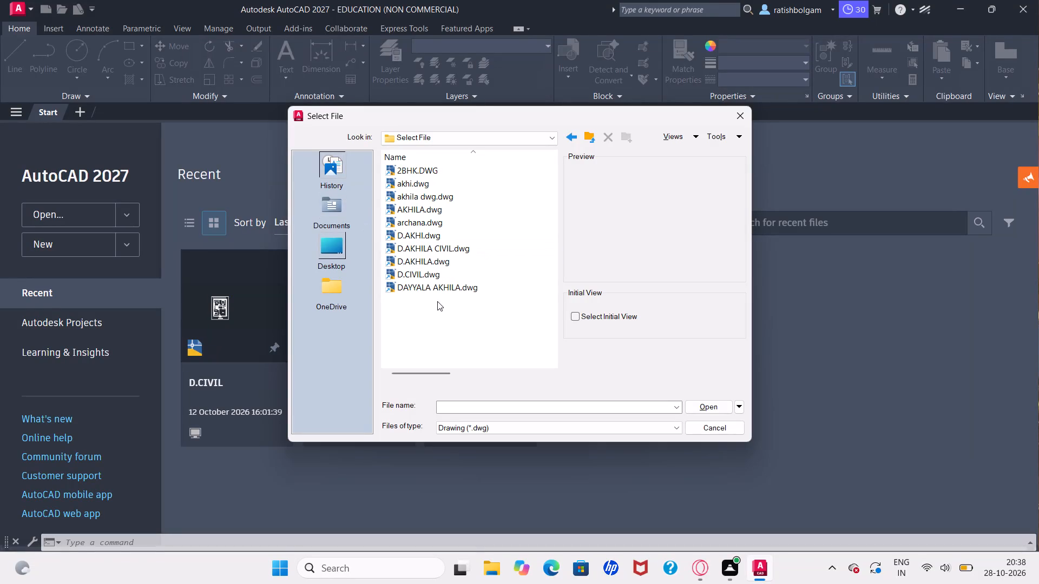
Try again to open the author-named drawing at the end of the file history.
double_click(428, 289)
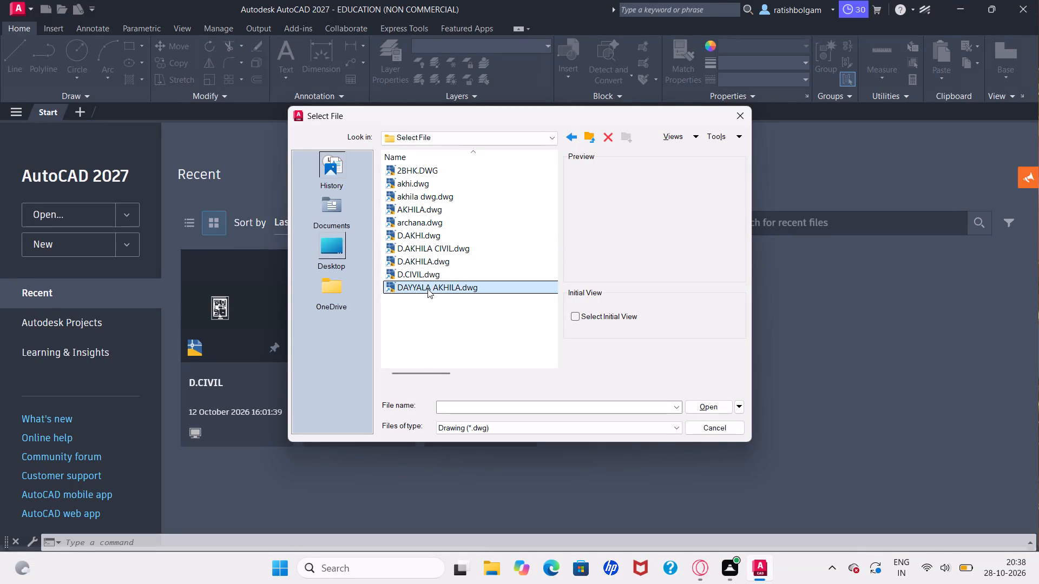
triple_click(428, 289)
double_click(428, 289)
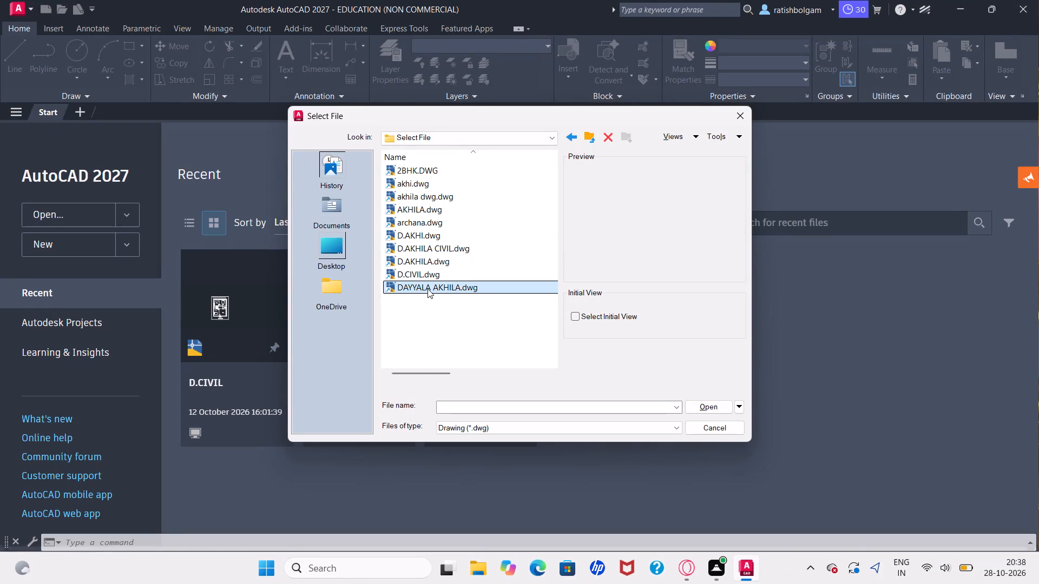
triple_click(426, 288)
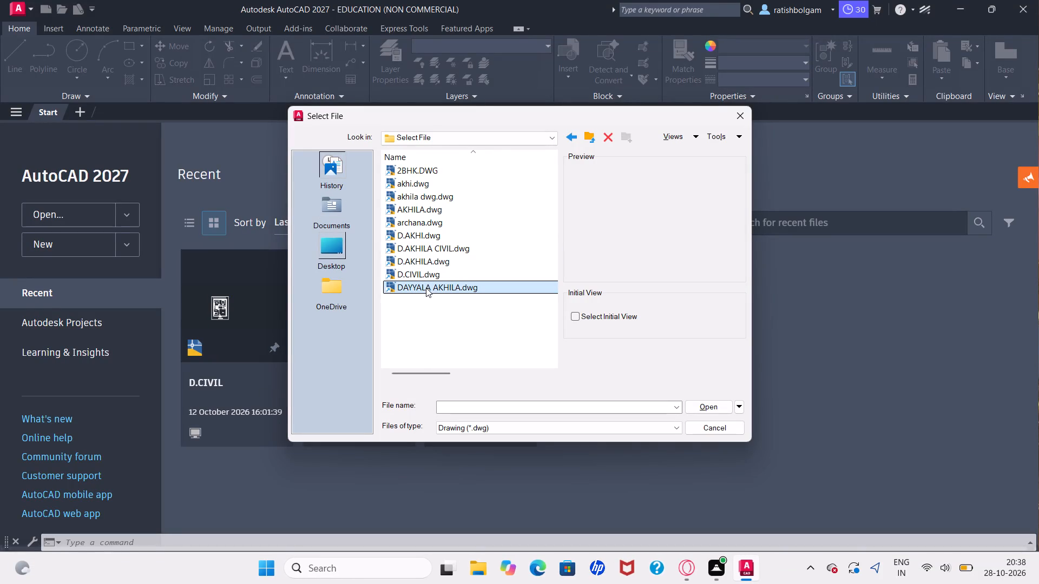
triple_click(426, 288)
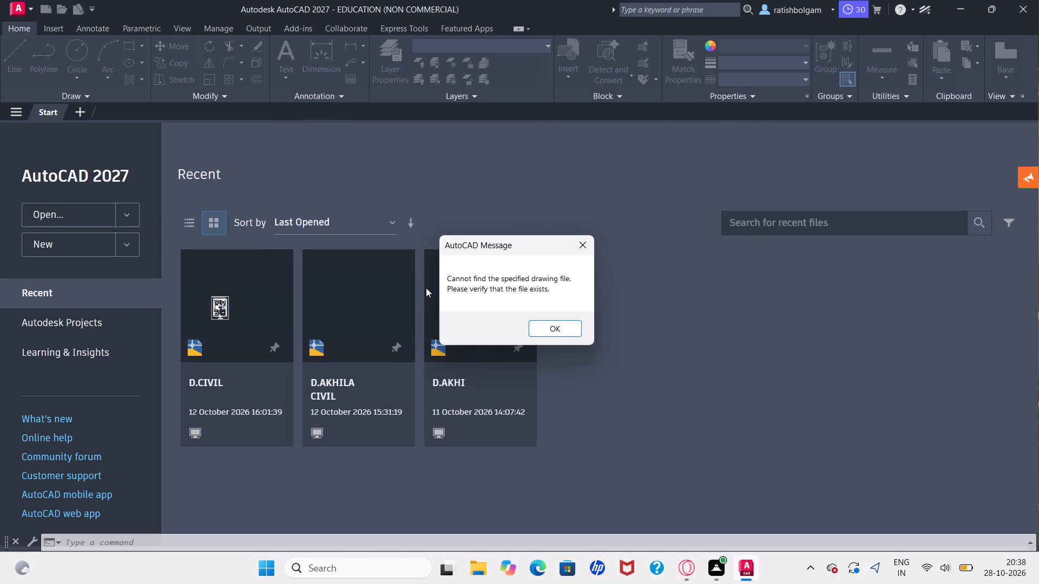
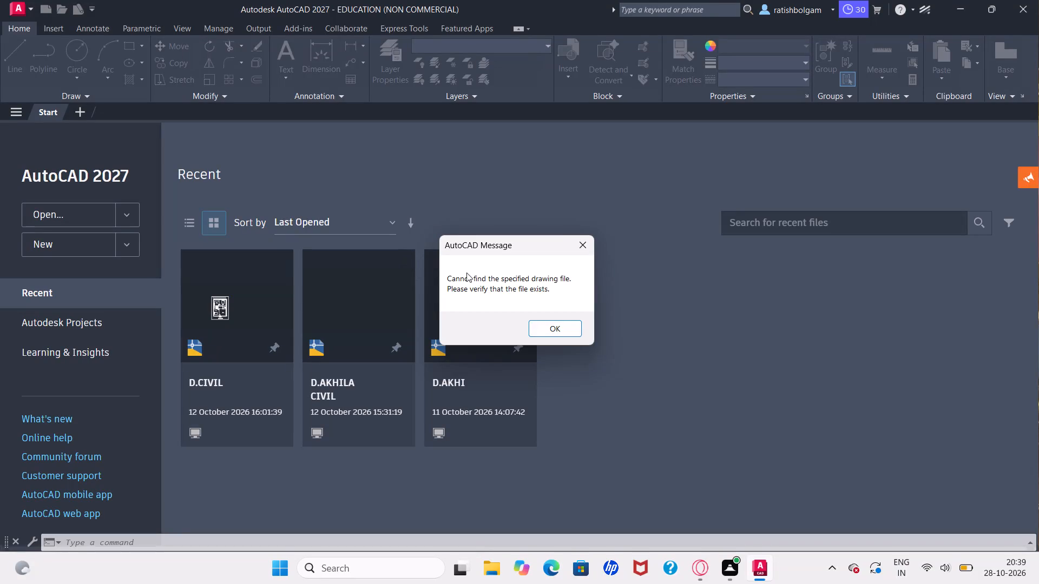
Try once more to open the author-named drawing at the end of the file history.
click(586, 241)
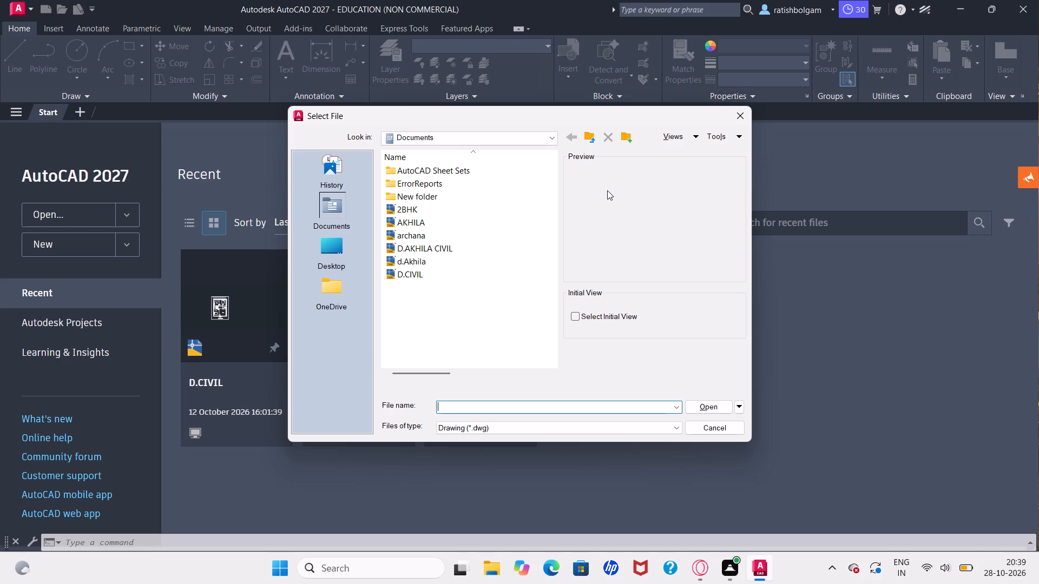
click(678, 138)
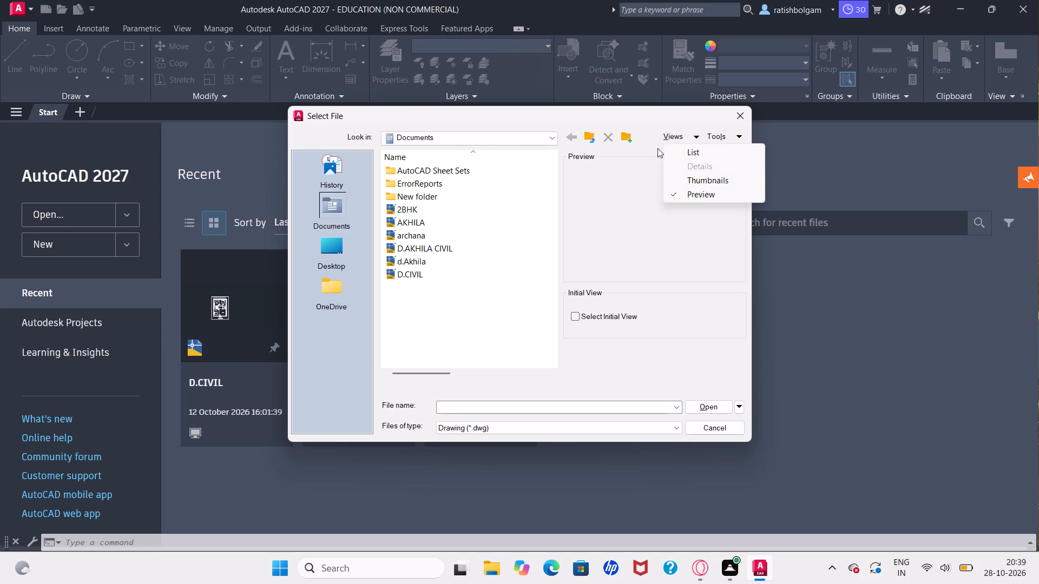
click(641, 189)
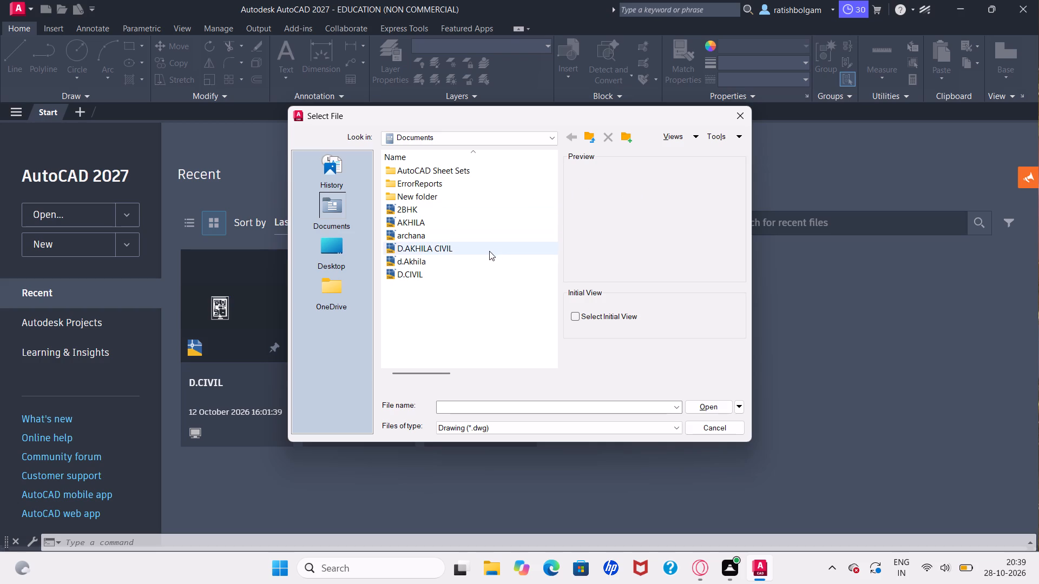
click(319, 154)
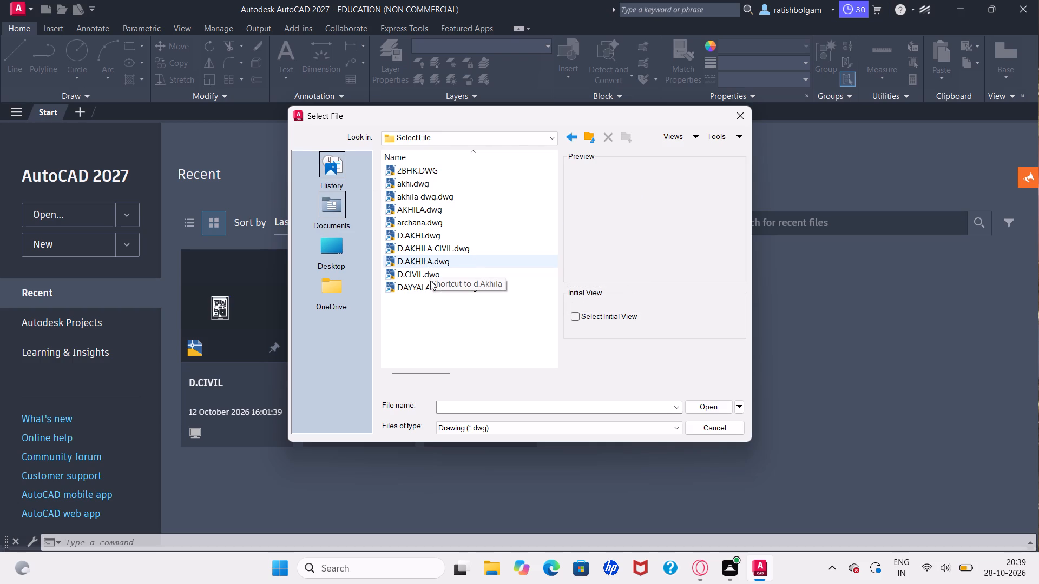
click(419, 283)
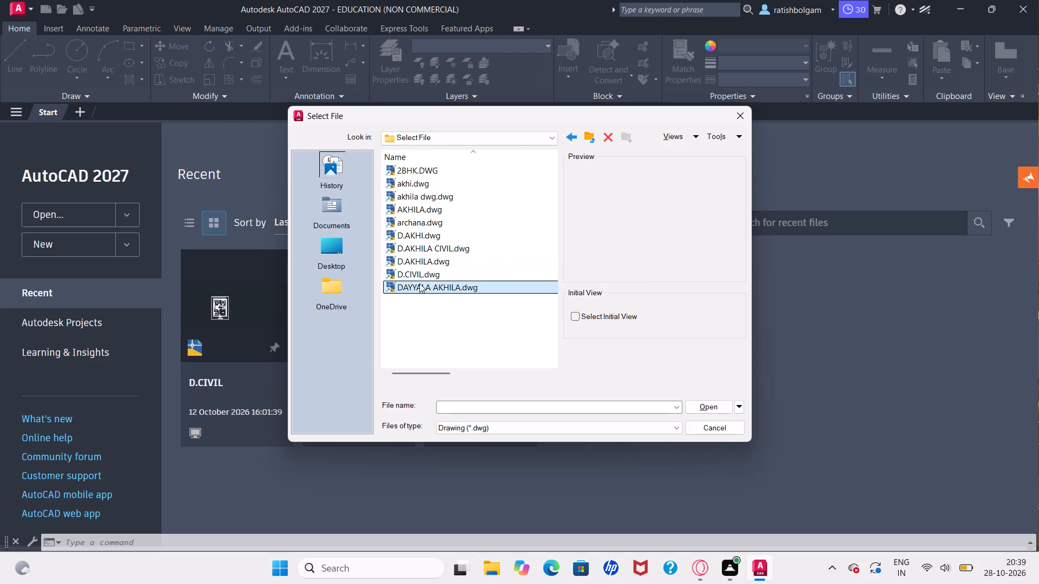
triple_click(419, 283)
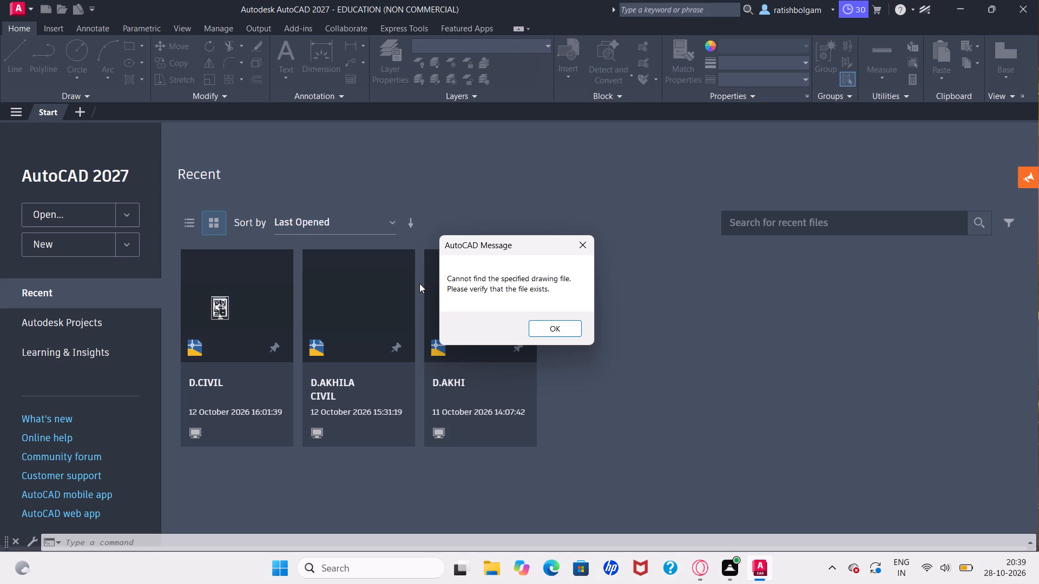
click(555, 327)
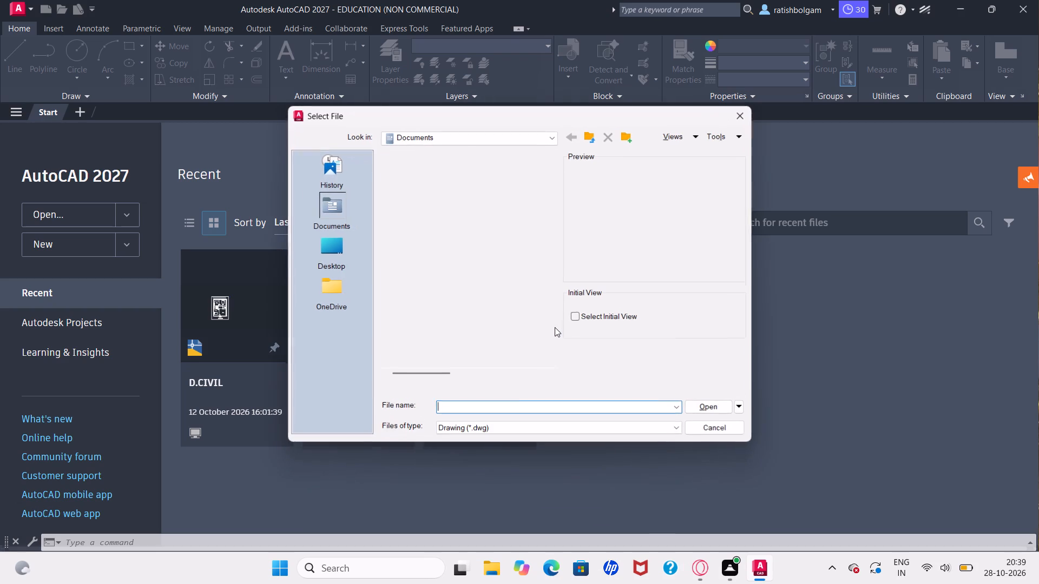
Show the history of previously opened drawings again for selecting a file.
click(337, 161)
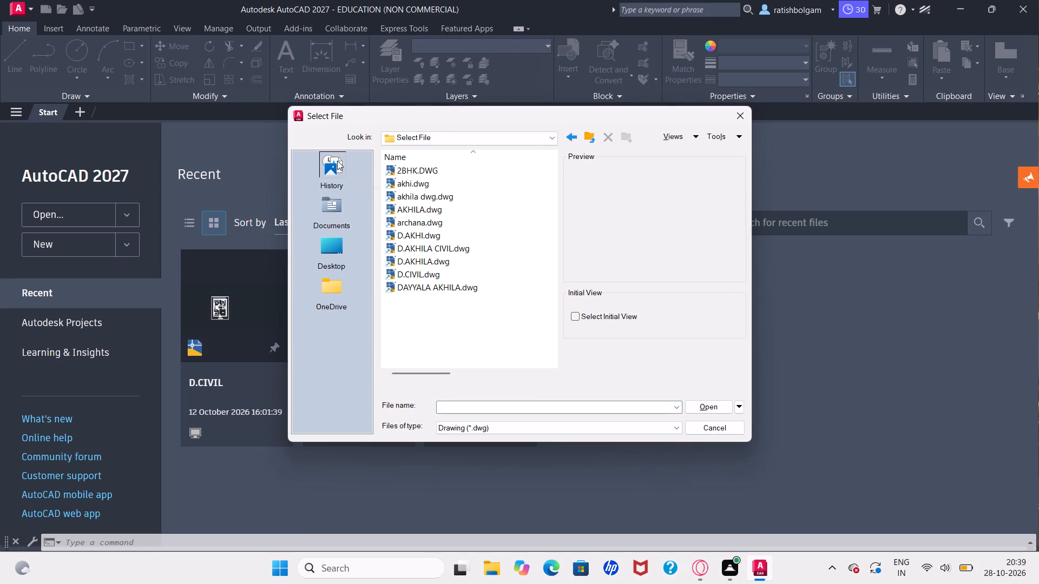
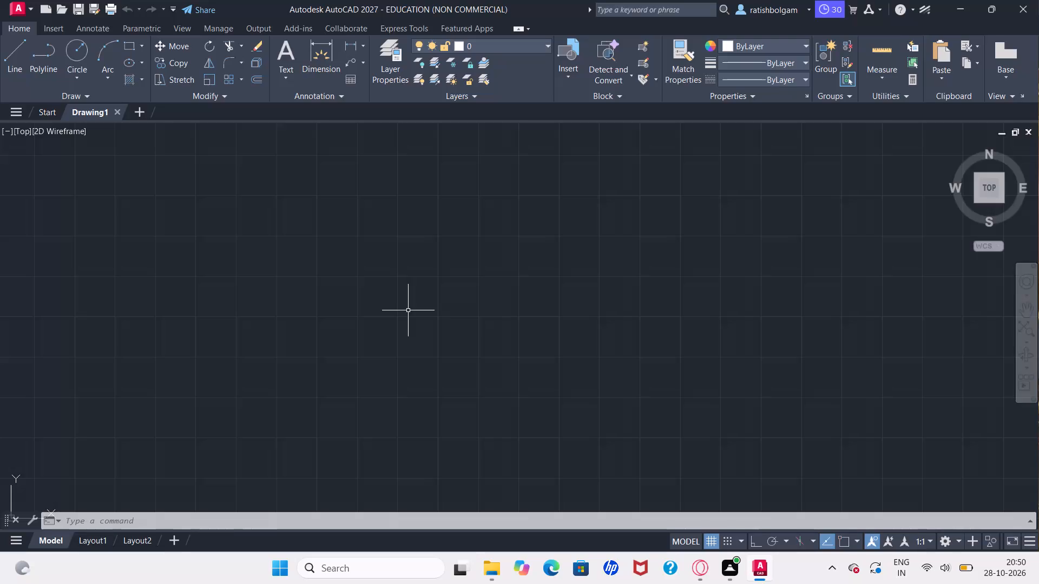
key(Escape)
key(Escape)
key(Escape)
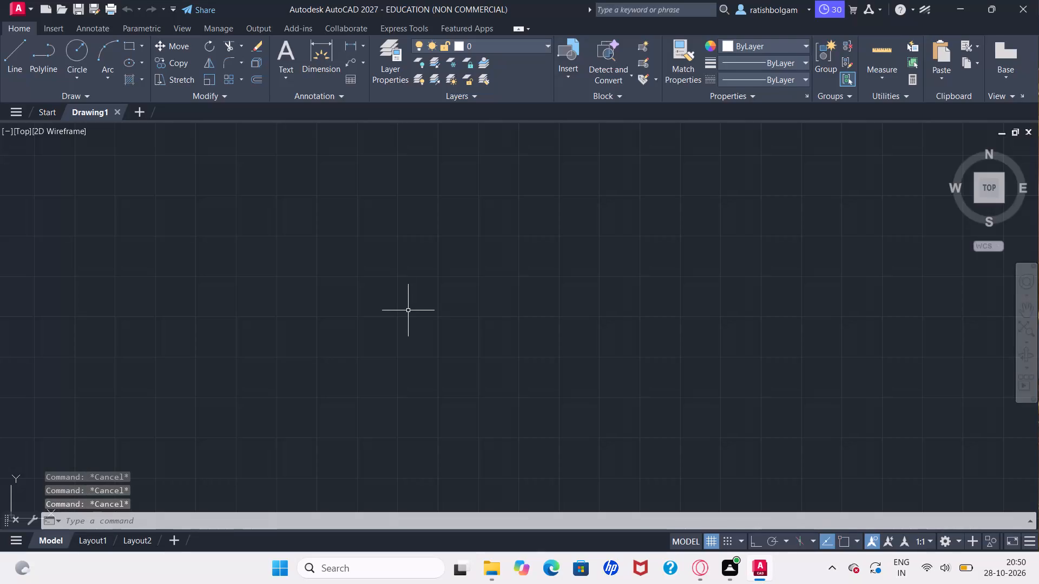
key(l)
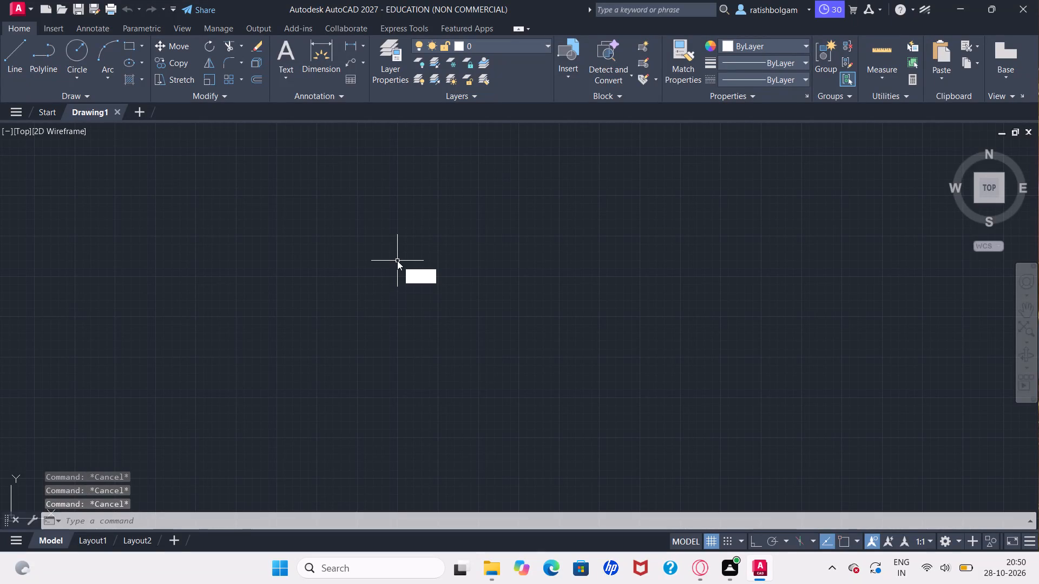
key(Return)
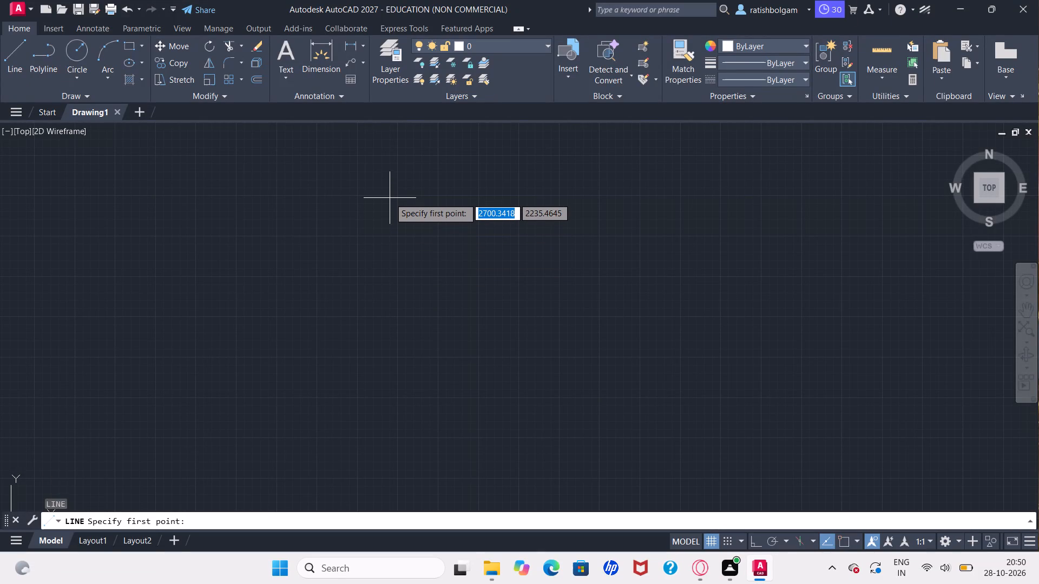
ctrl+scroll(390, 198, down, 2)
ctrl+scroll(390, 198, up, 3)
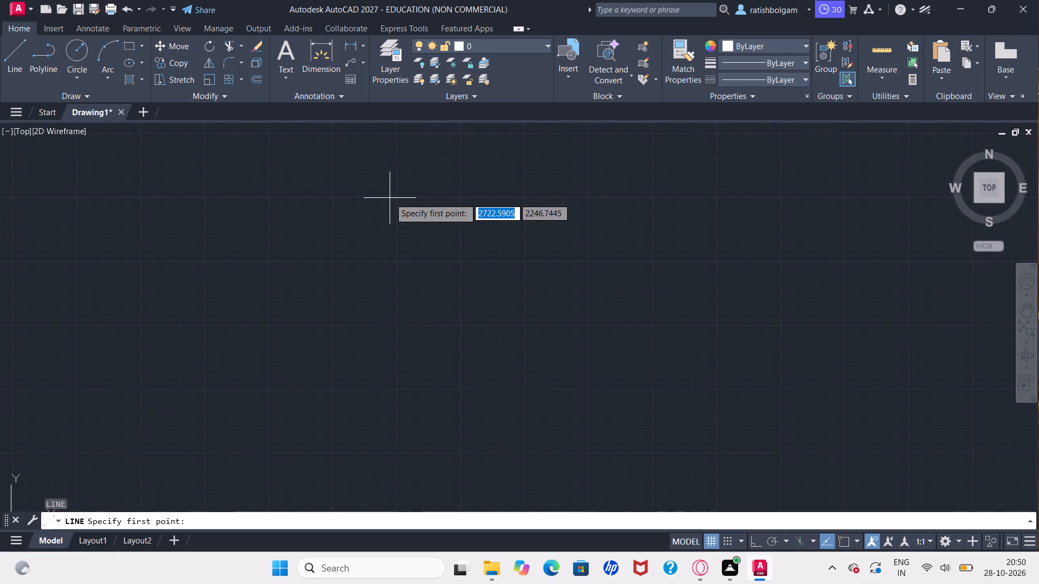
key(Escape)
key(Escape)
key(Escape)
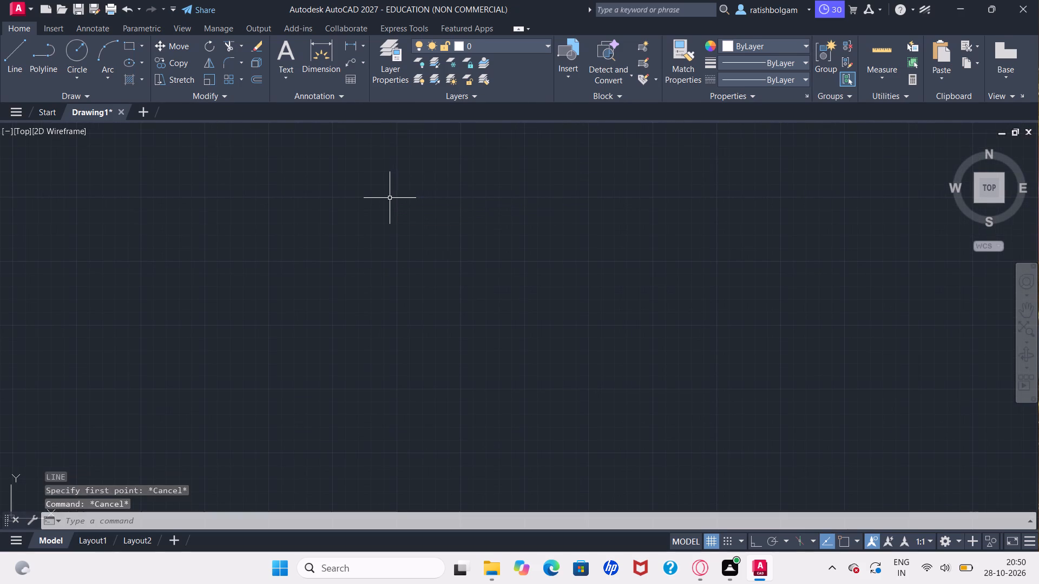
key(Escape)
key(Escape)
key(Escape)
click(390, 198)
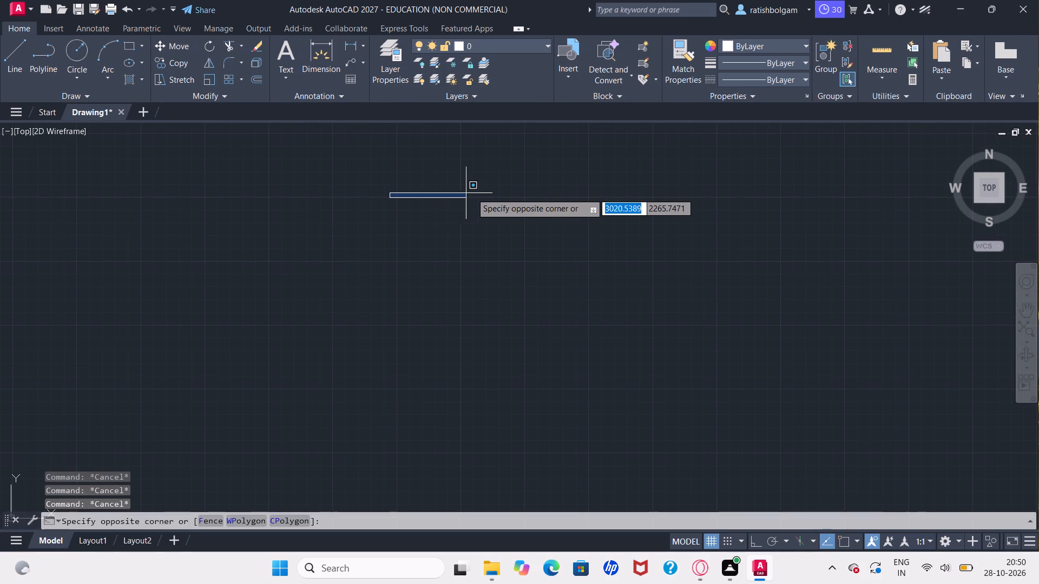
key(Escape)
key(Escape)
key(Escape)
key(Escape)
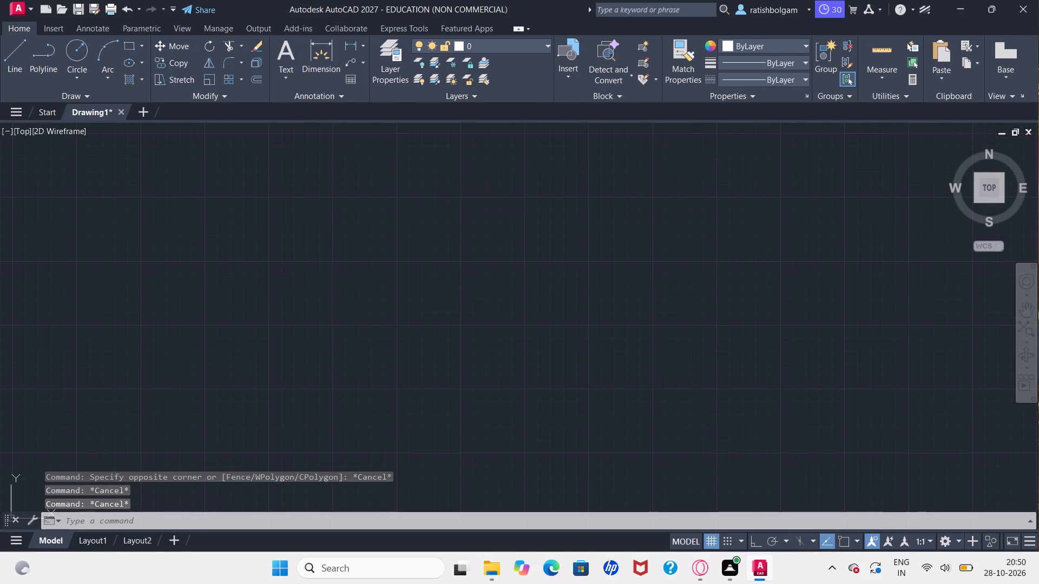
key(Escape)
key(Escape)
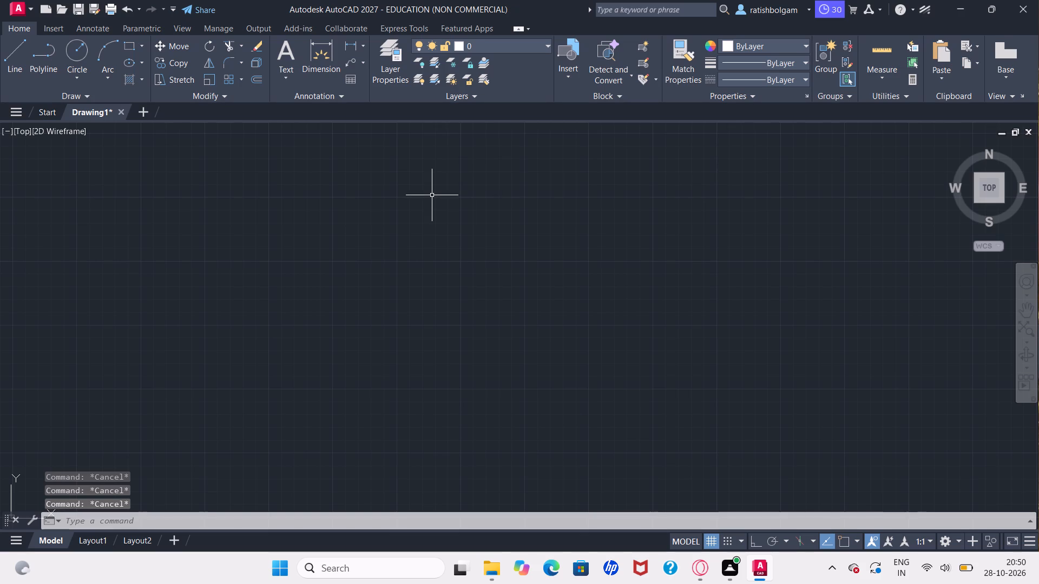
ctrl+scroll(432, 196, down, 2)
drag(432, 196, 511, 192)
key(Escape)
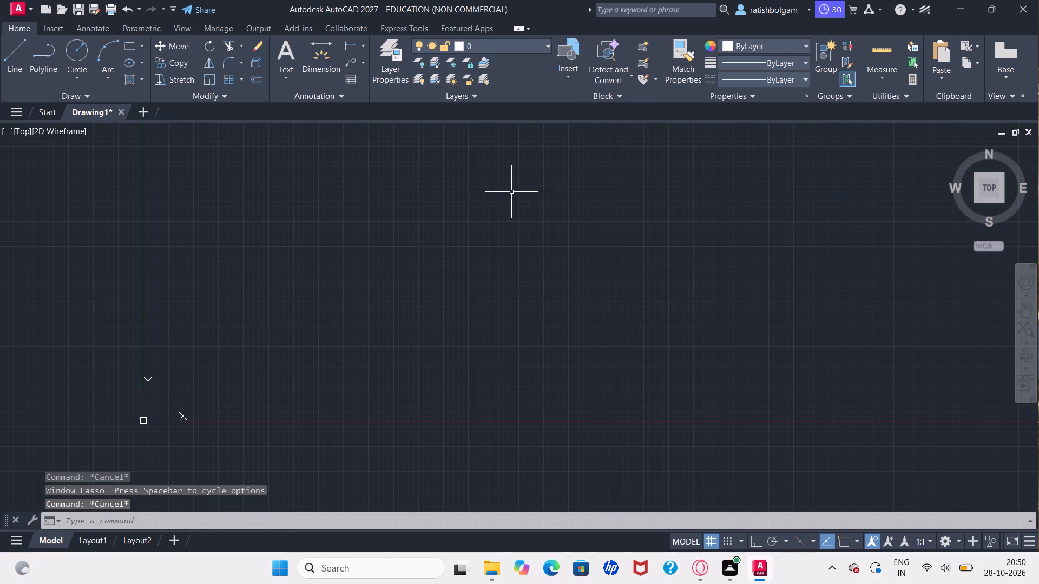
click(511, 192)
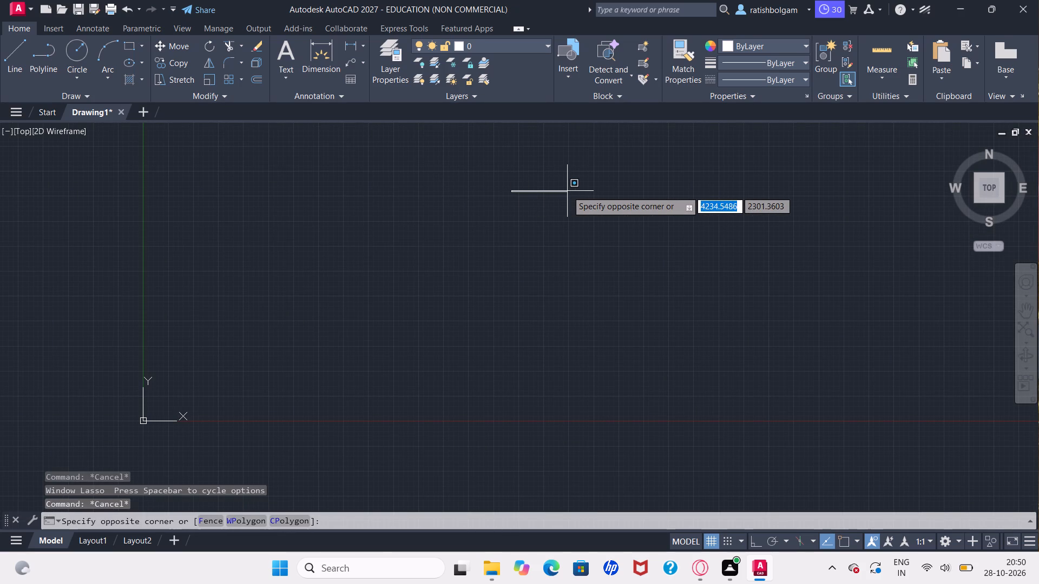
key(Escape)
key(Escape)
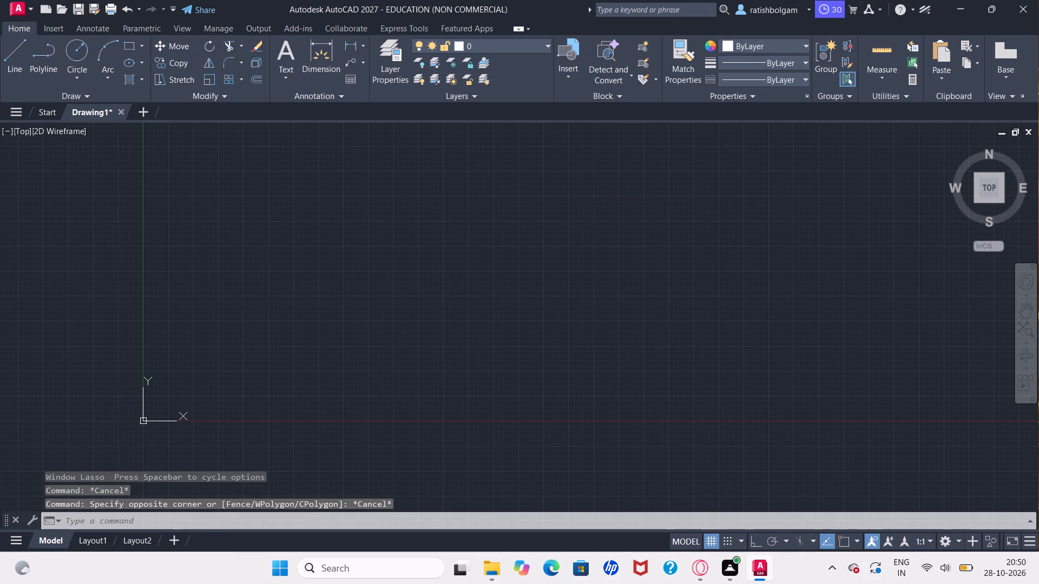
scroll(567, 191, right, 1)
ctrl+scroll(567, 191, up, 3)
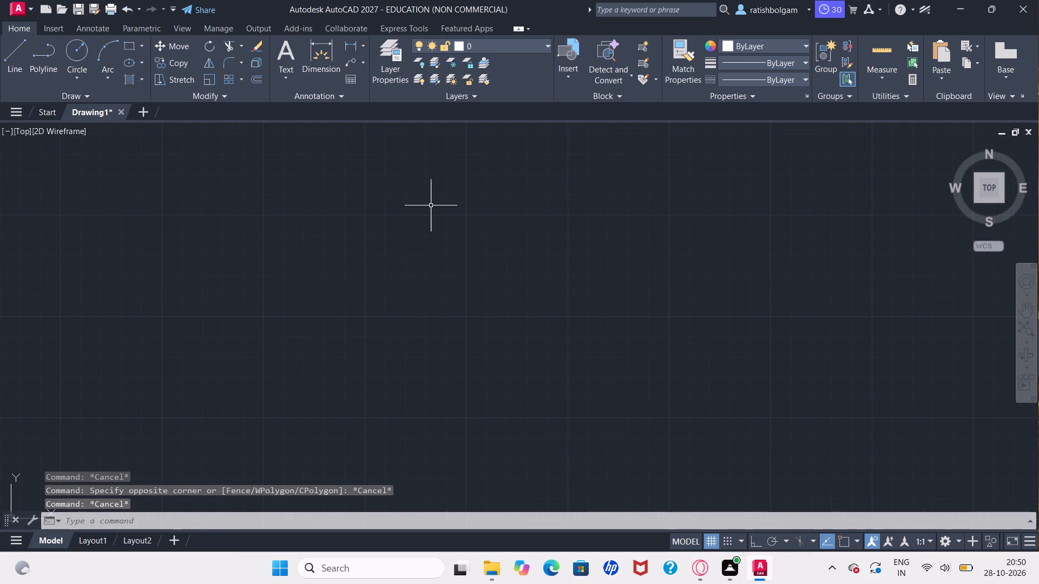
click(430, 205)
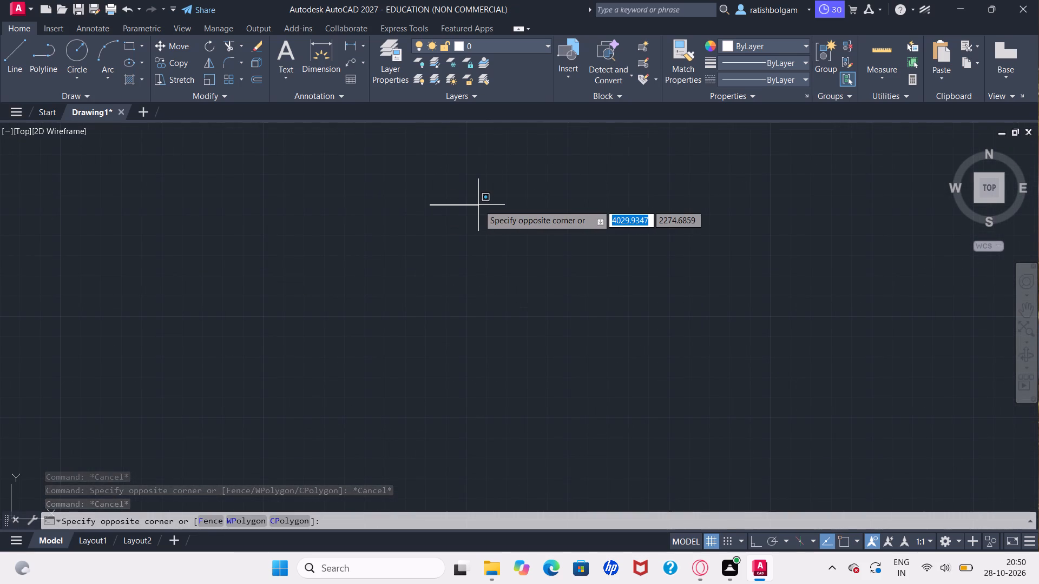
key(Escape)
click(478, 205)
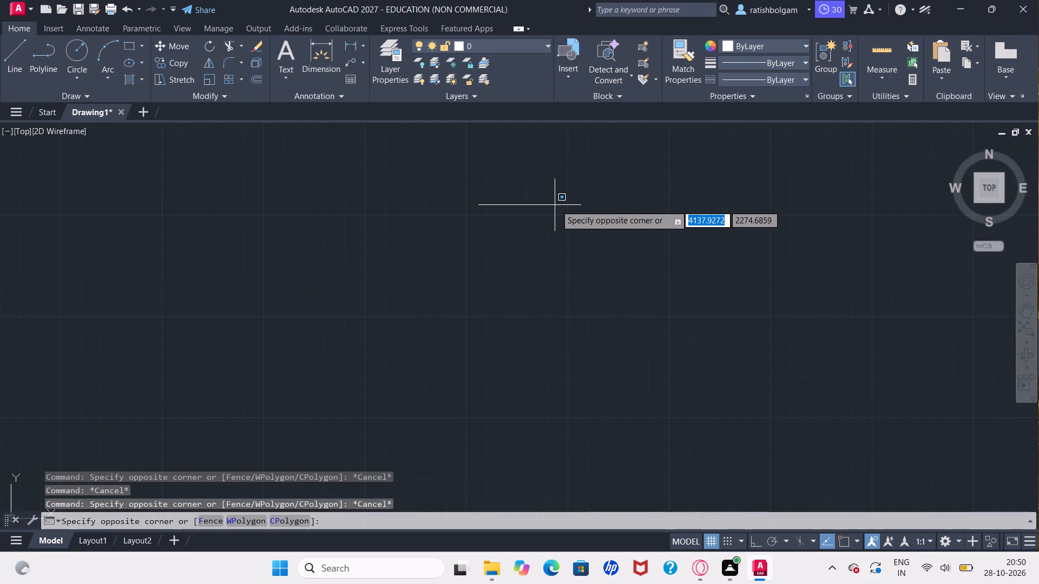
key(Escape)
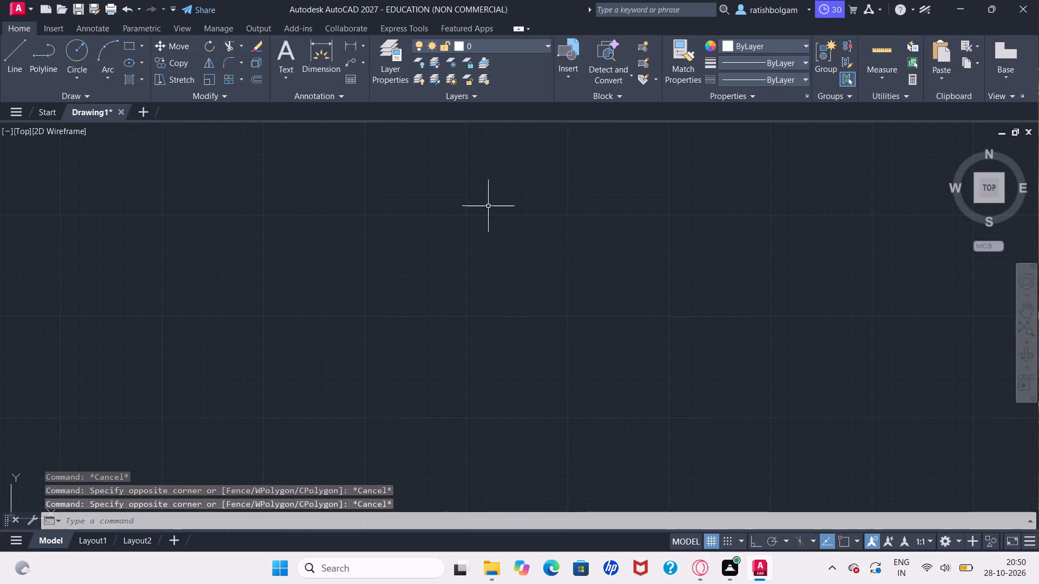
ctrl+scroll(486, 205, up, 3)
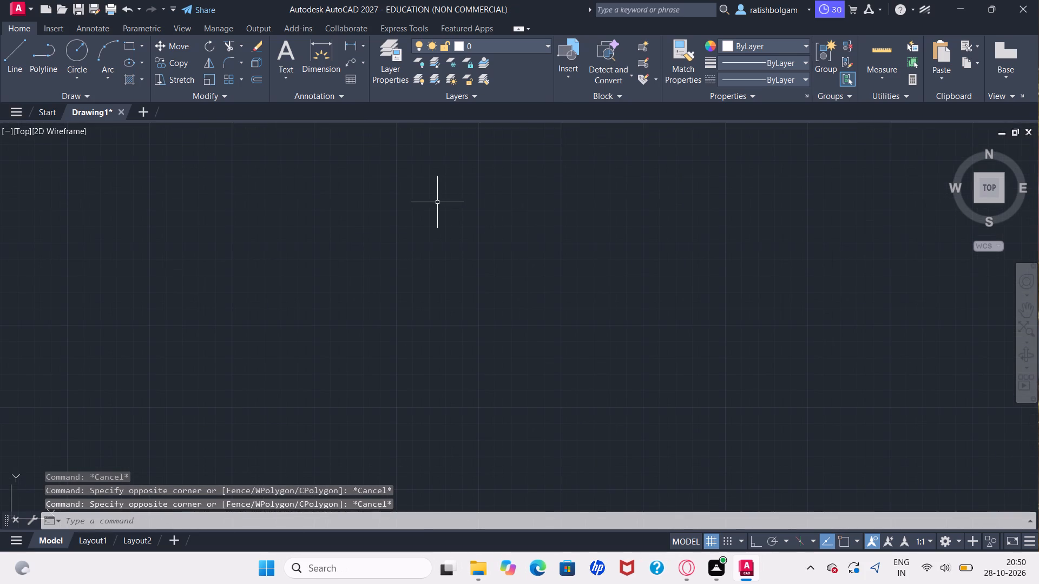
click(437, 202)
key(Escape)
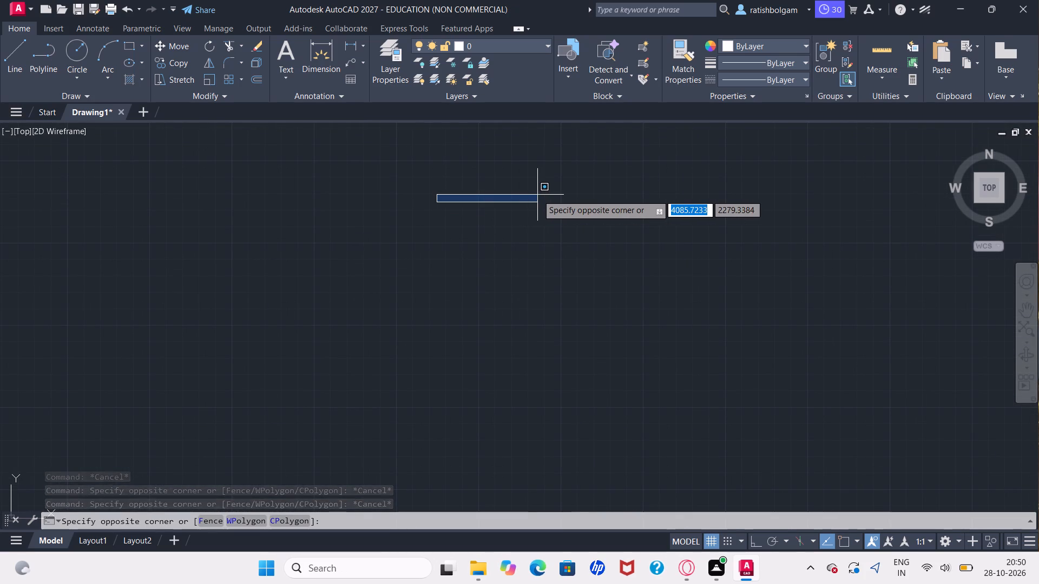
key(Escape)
Configure the drawing units to Architectural length type with 0'-0" precision and Inches as the insertion scale.
text(UM)
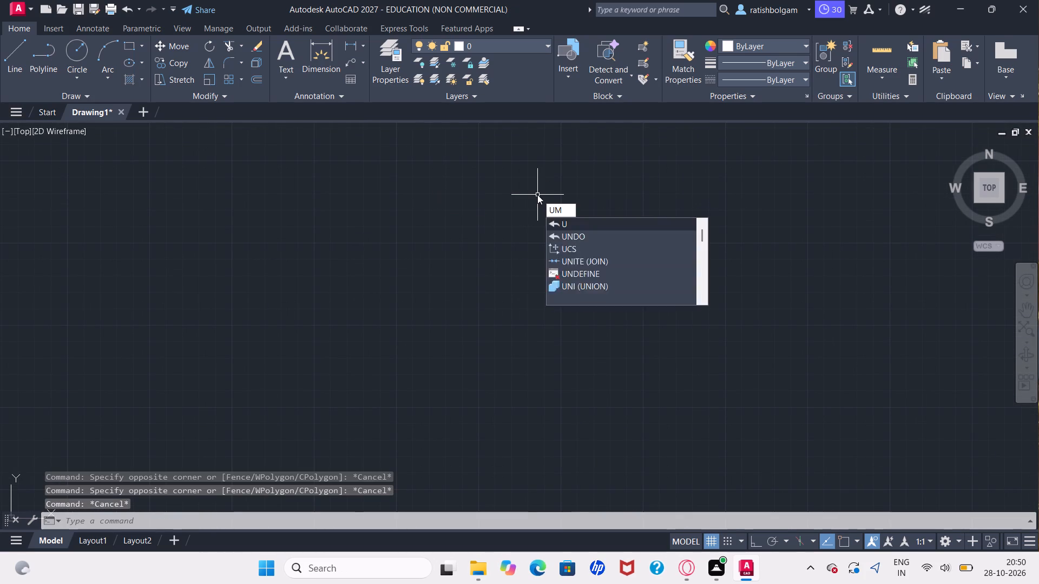
key(BackSpace)
text(NI)
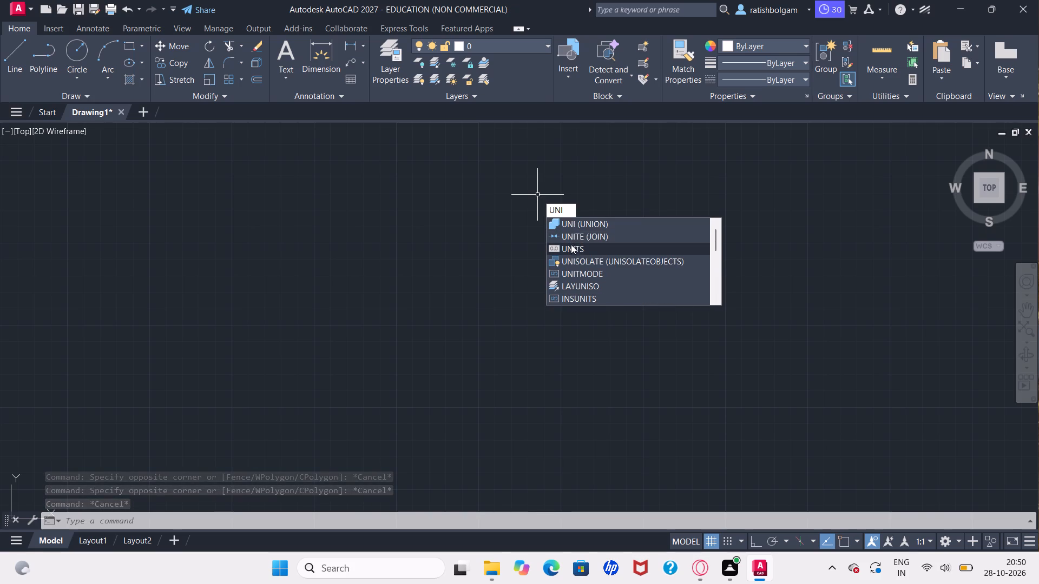
click(571, 245)
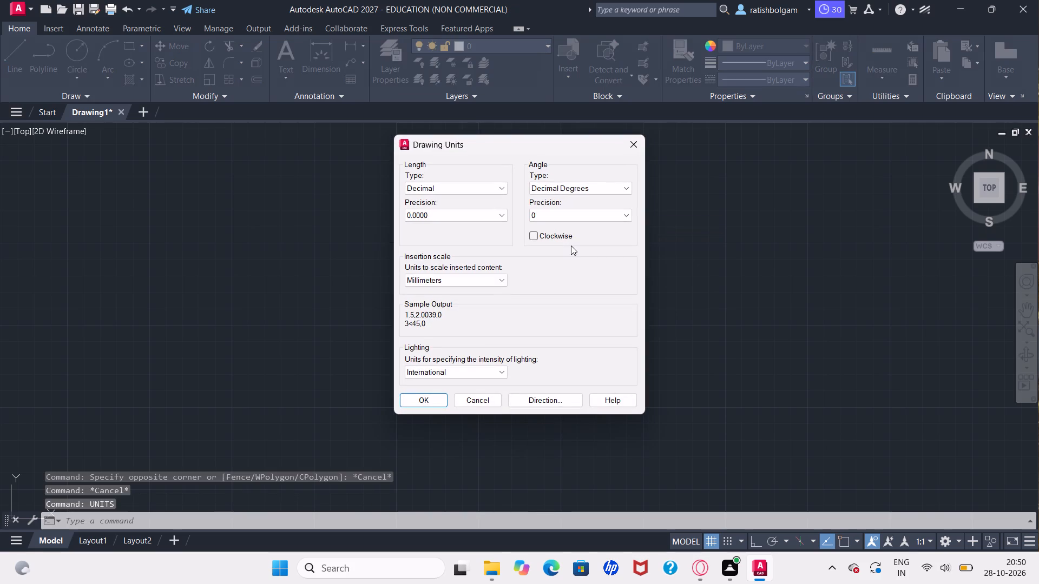
click(478, 189)
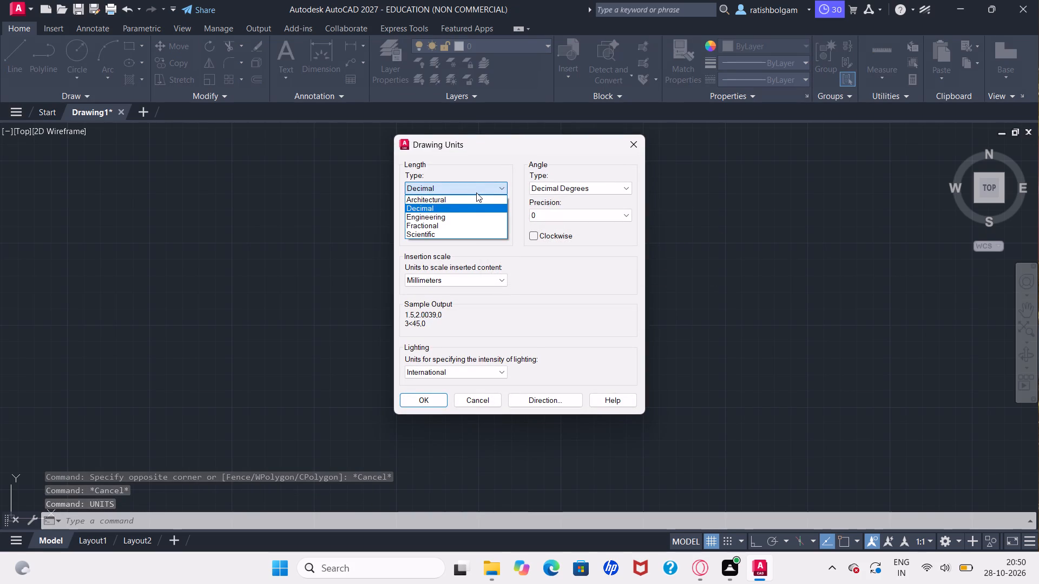
click(475, 196)
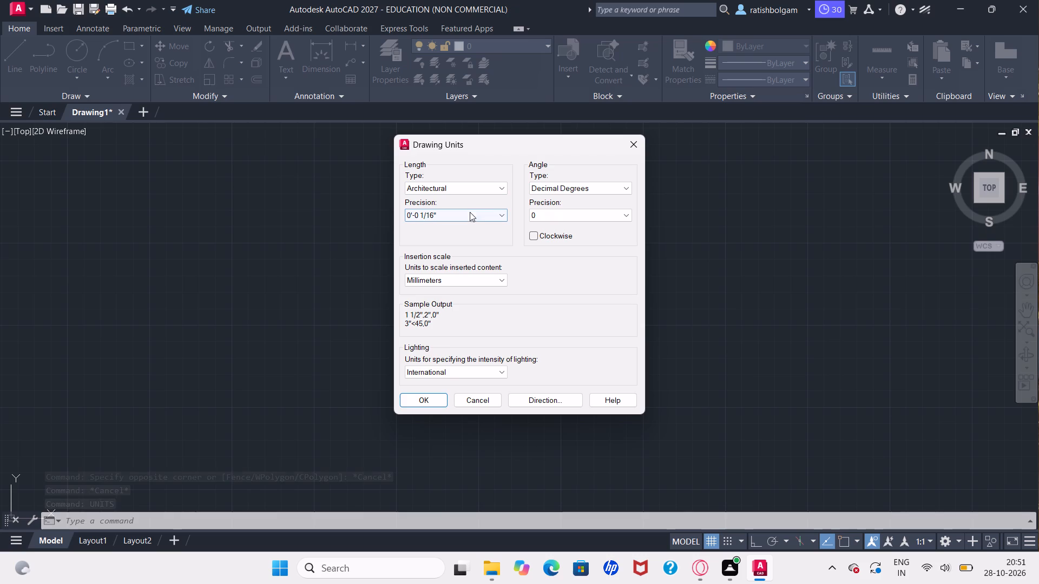
click(469, 214)
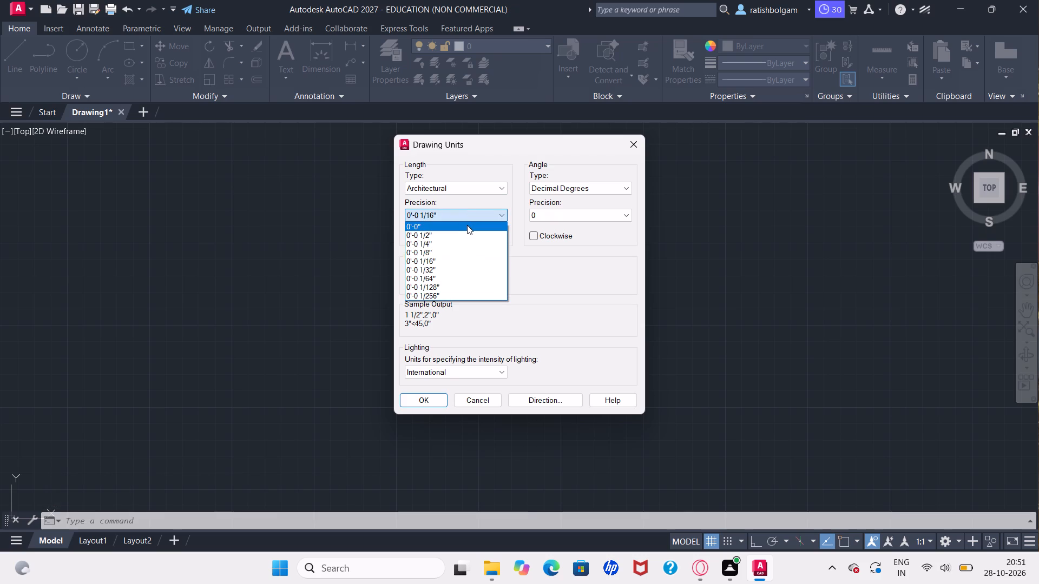
click(467, 225)
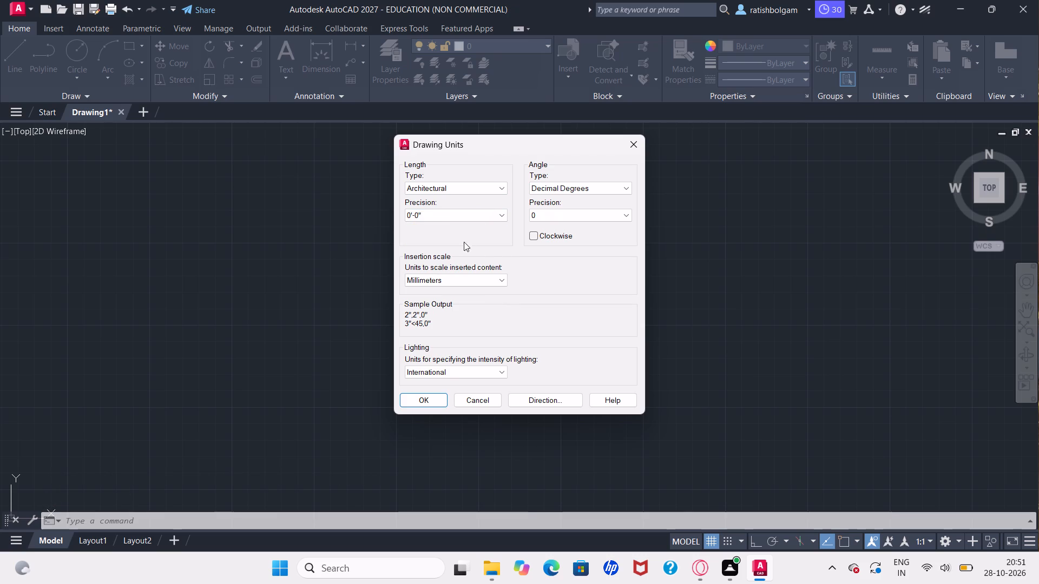
click(463, 275)
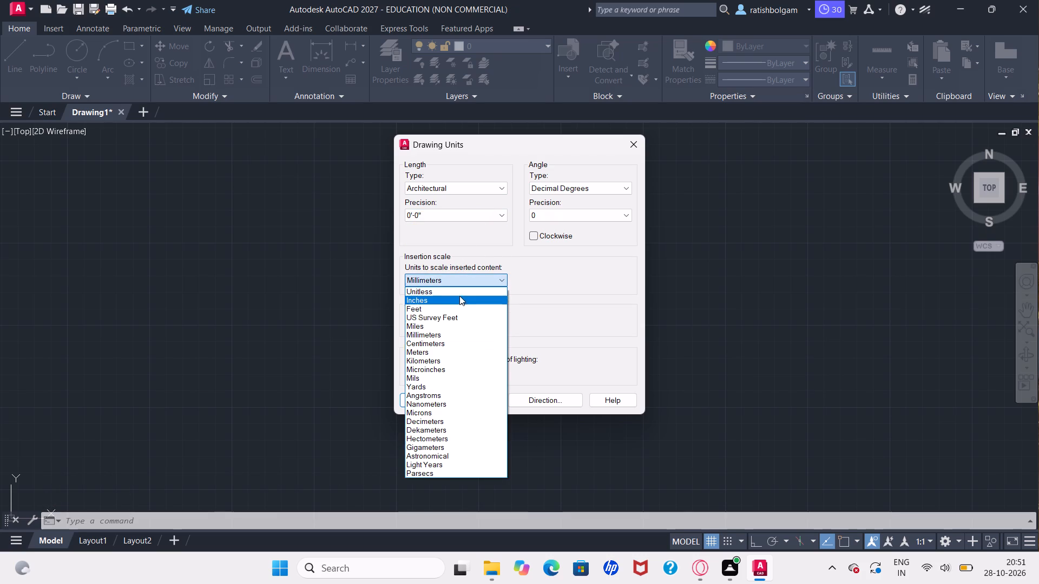
click(459, 296)
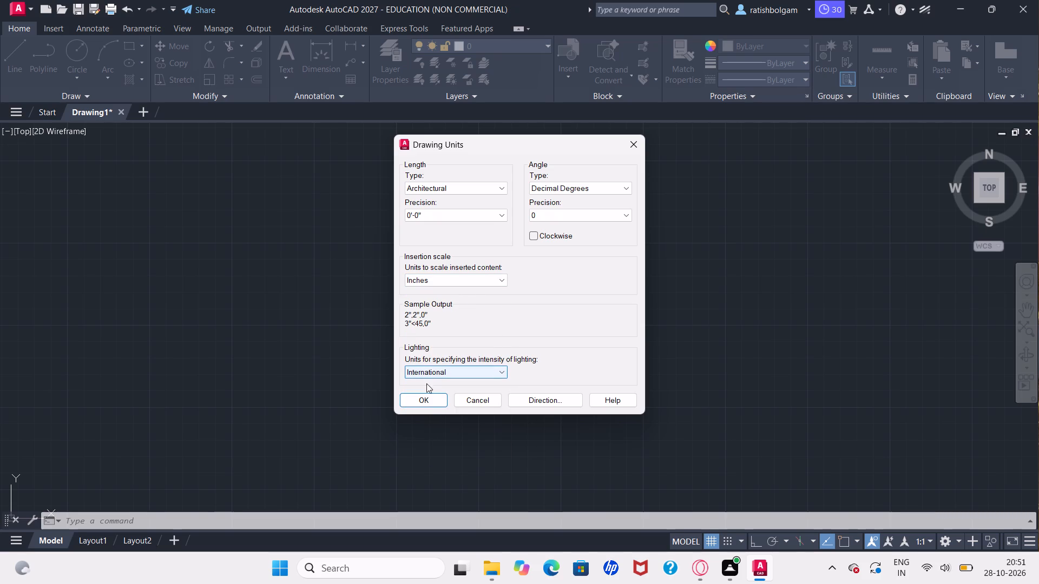
click(428, 399)
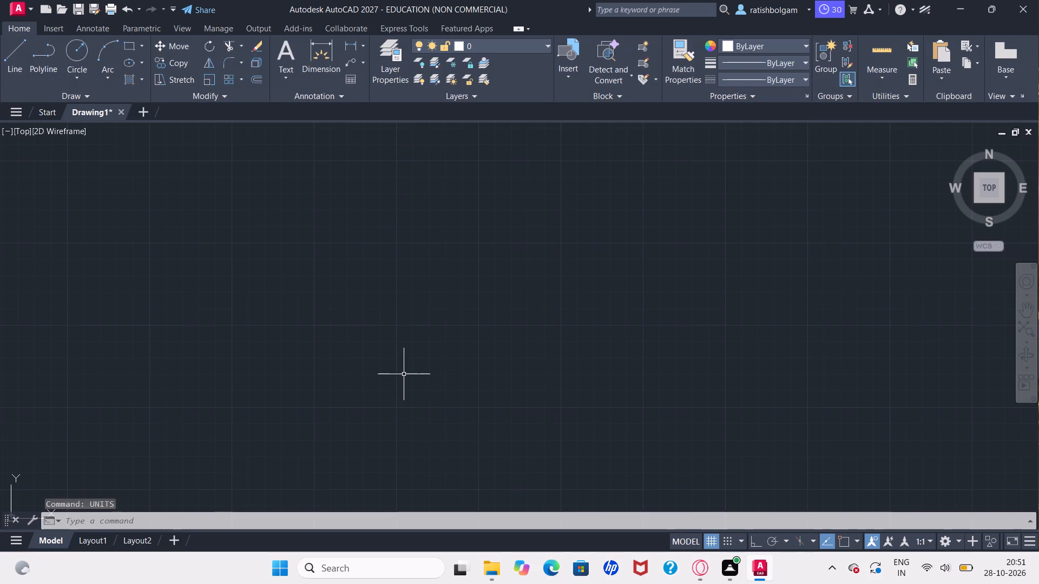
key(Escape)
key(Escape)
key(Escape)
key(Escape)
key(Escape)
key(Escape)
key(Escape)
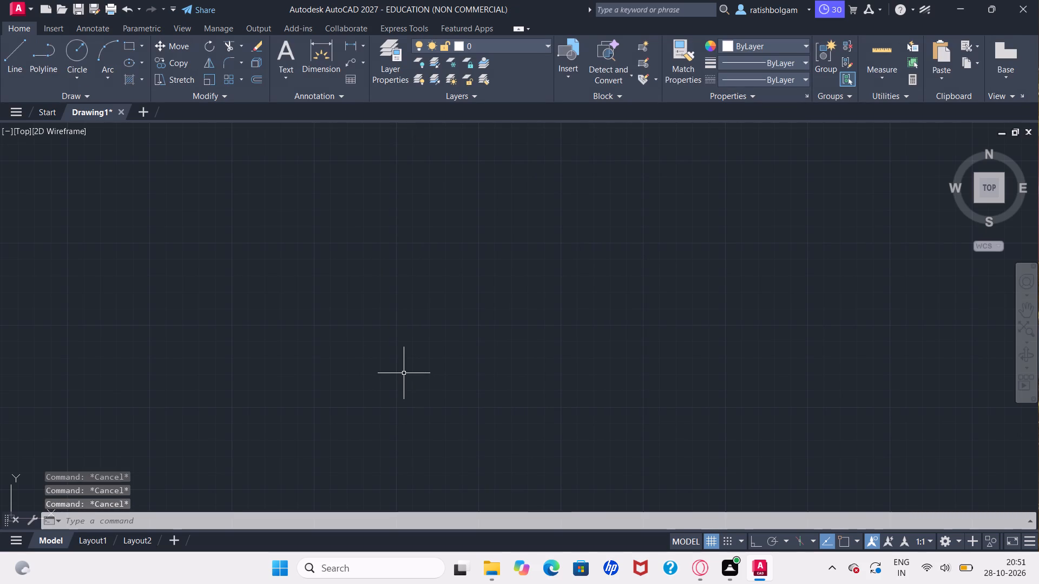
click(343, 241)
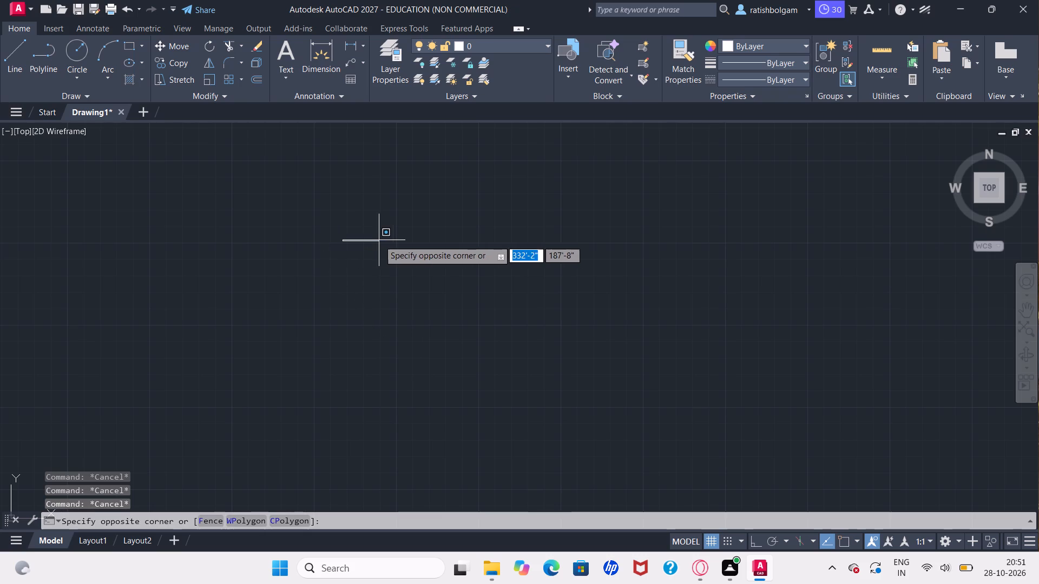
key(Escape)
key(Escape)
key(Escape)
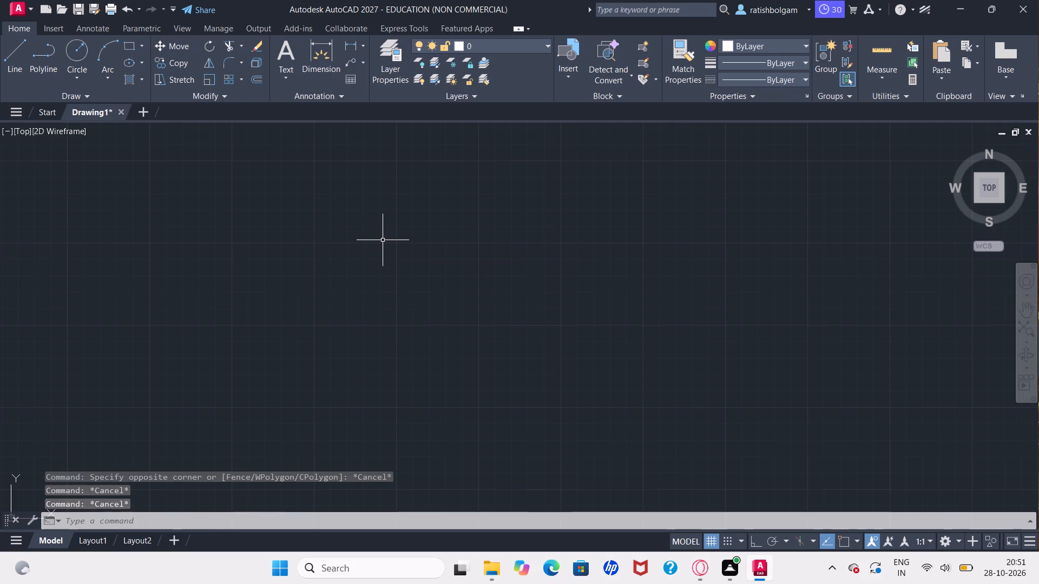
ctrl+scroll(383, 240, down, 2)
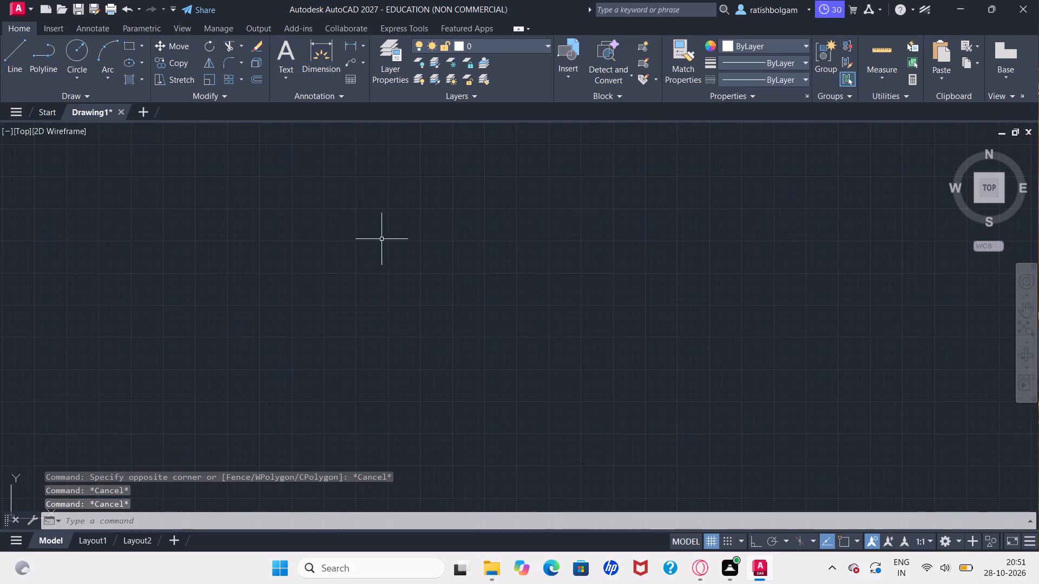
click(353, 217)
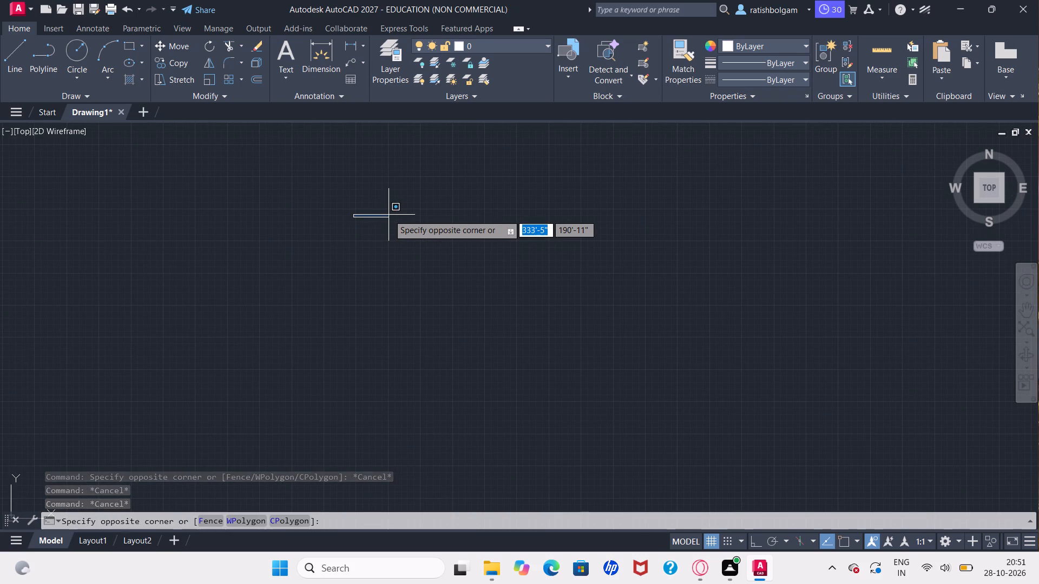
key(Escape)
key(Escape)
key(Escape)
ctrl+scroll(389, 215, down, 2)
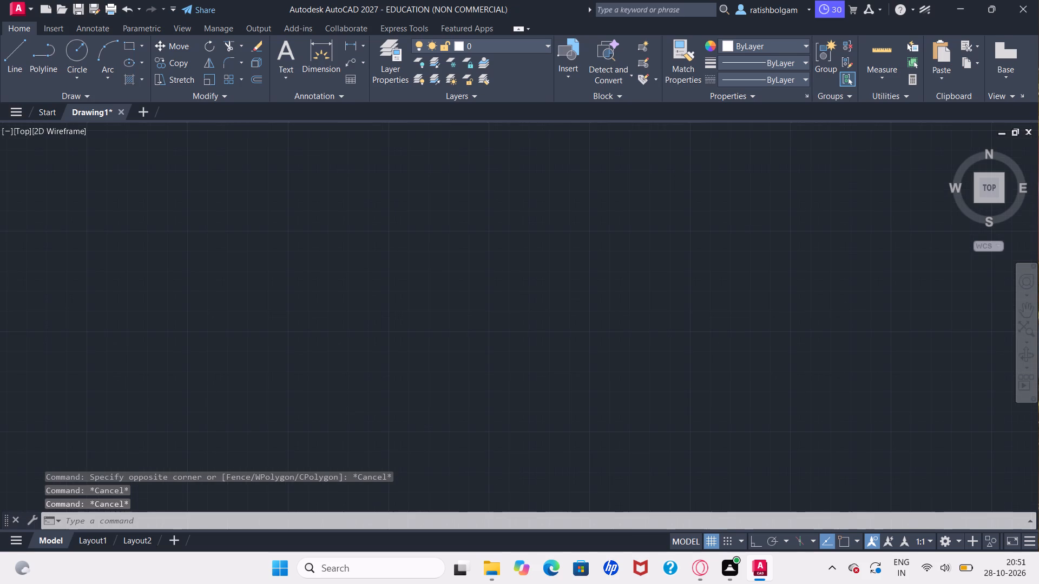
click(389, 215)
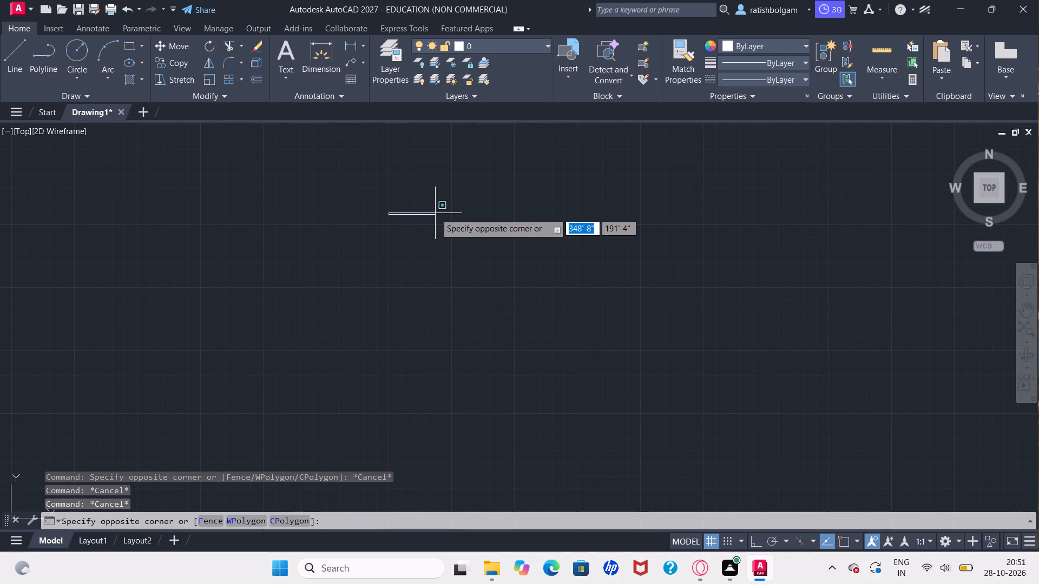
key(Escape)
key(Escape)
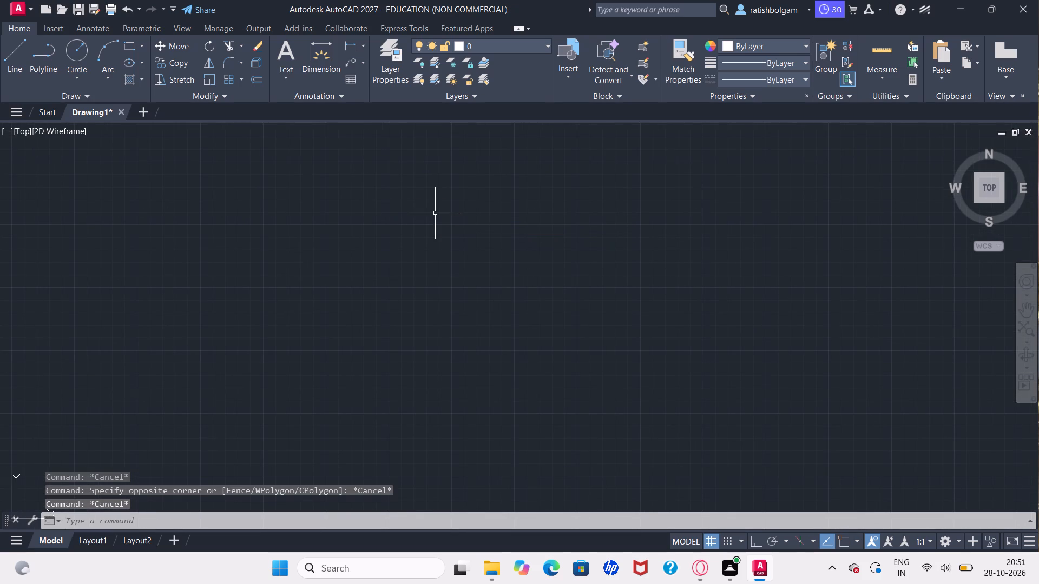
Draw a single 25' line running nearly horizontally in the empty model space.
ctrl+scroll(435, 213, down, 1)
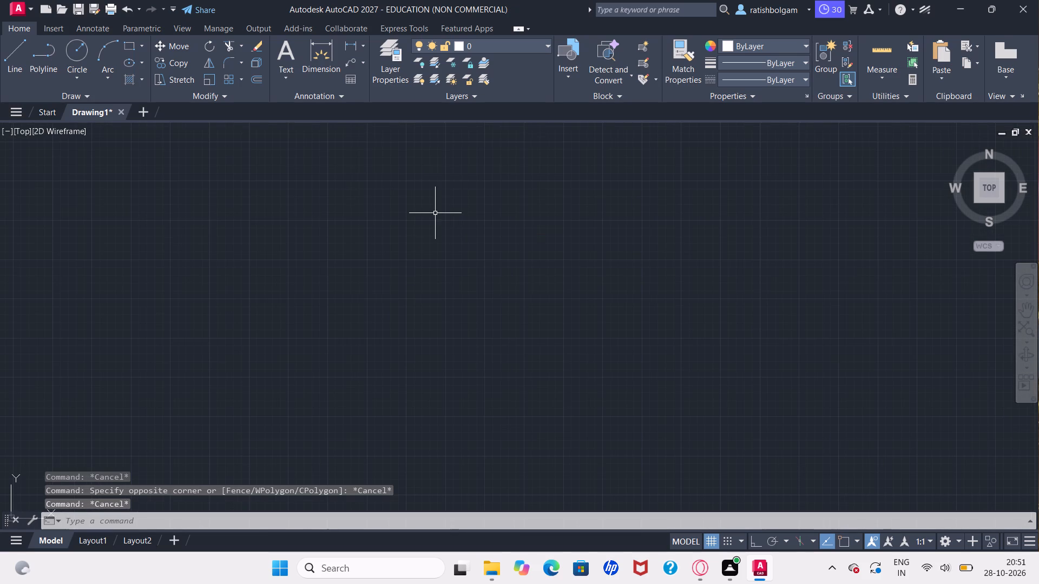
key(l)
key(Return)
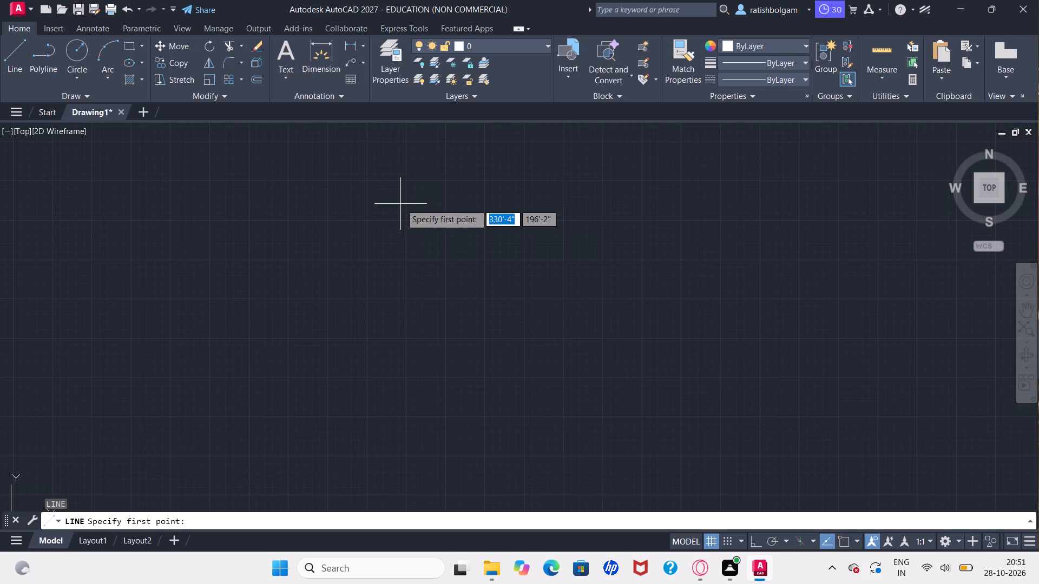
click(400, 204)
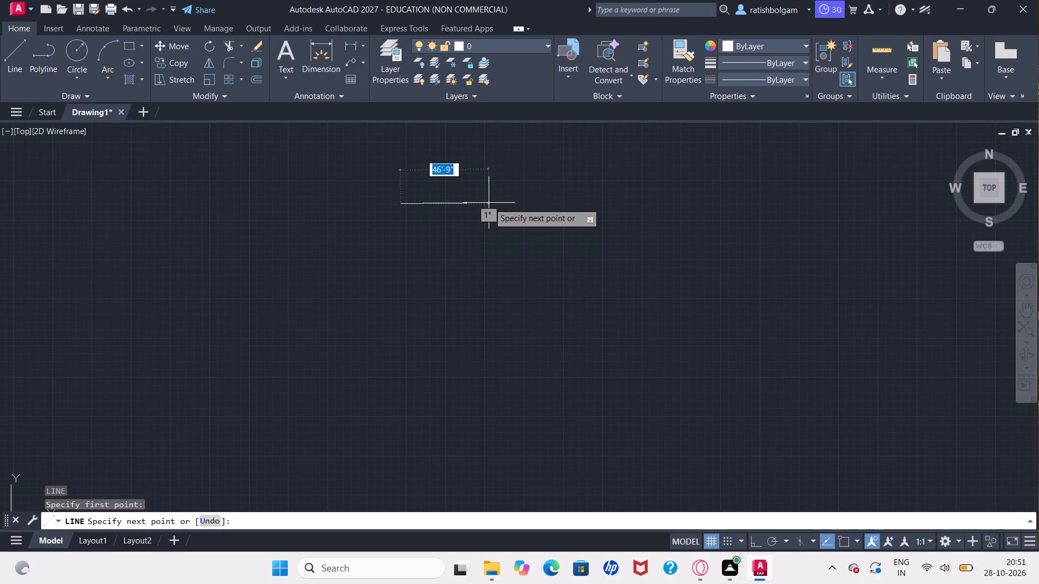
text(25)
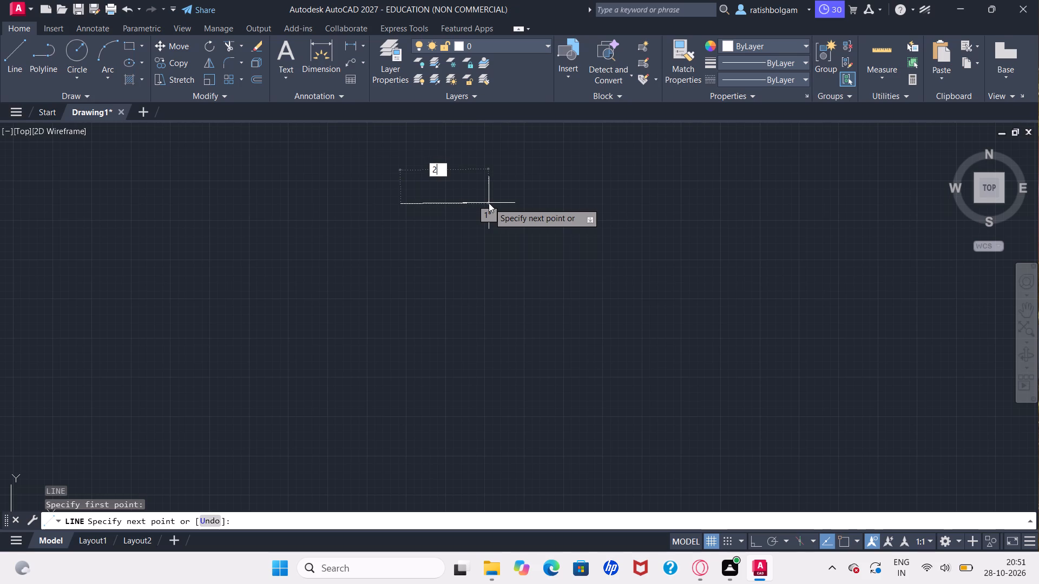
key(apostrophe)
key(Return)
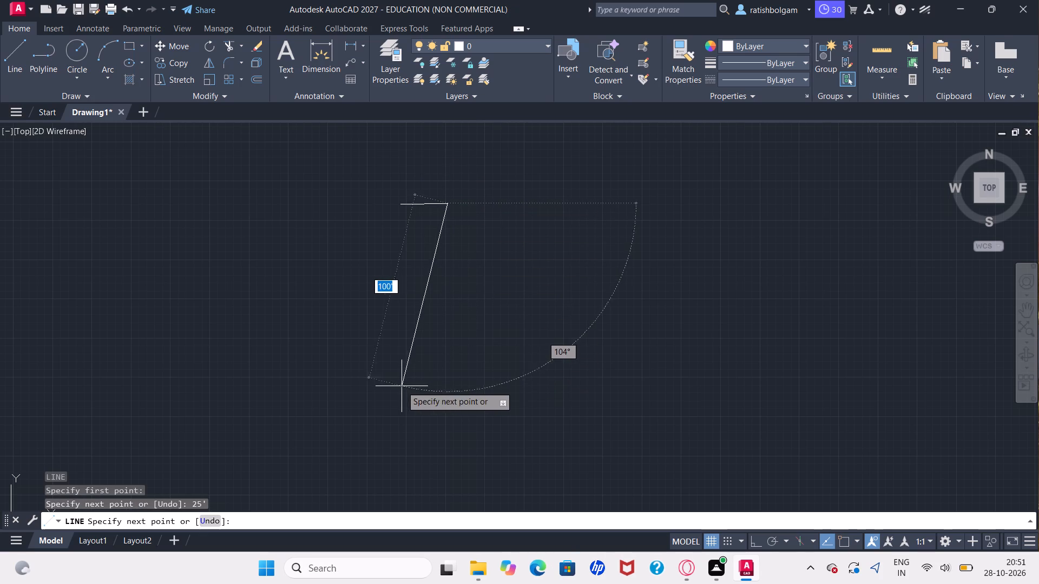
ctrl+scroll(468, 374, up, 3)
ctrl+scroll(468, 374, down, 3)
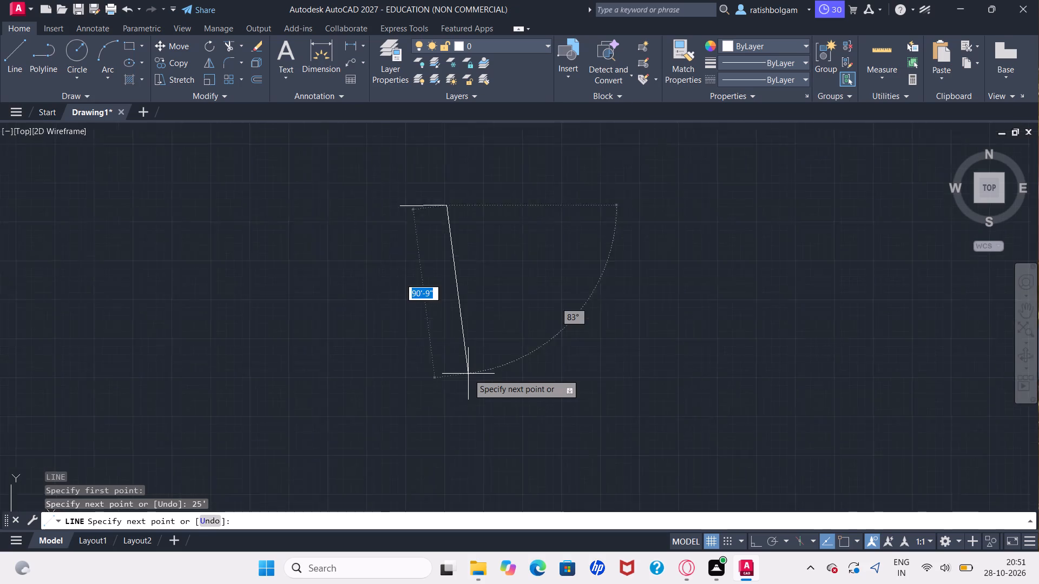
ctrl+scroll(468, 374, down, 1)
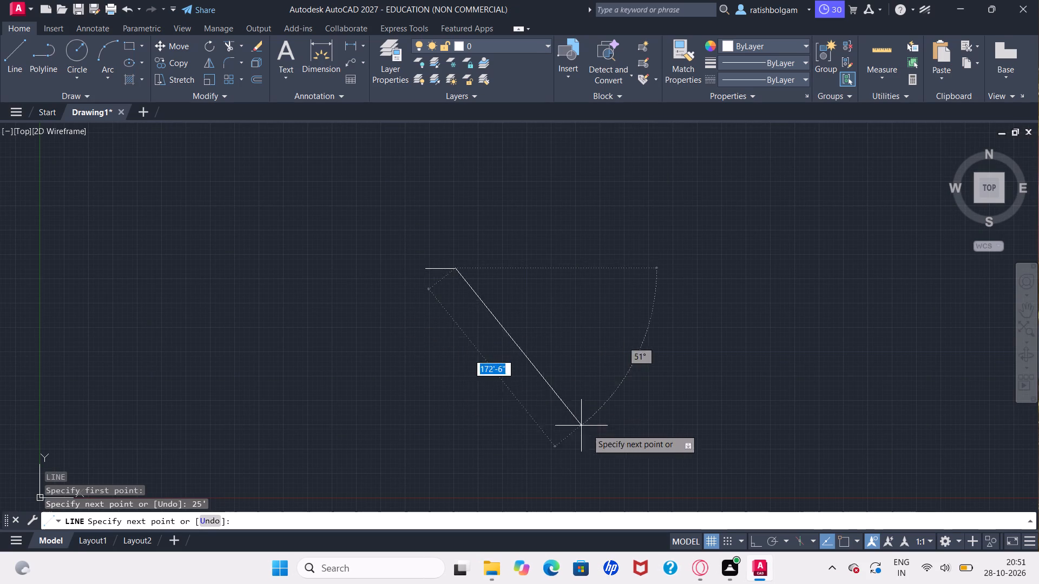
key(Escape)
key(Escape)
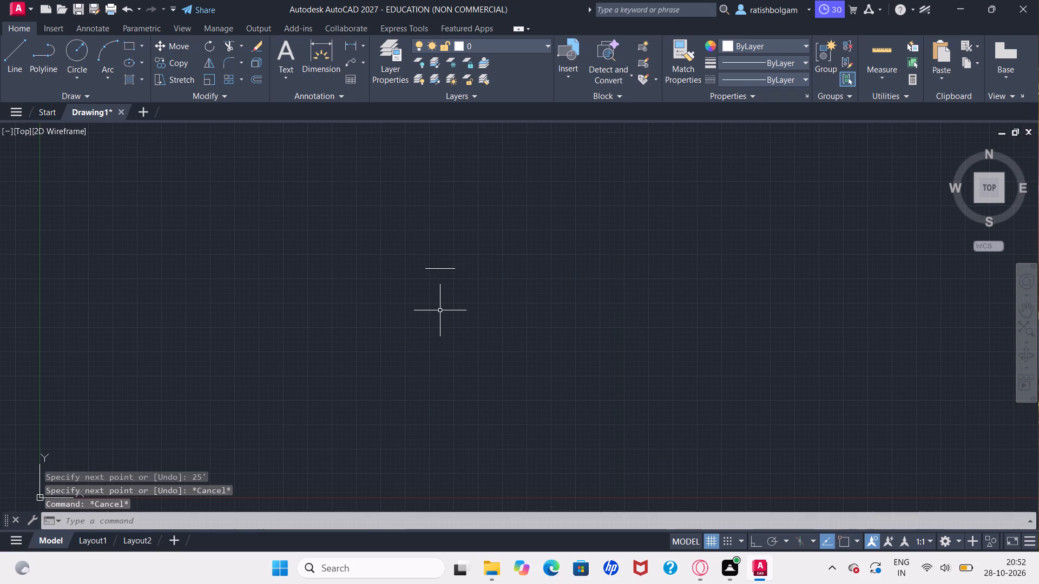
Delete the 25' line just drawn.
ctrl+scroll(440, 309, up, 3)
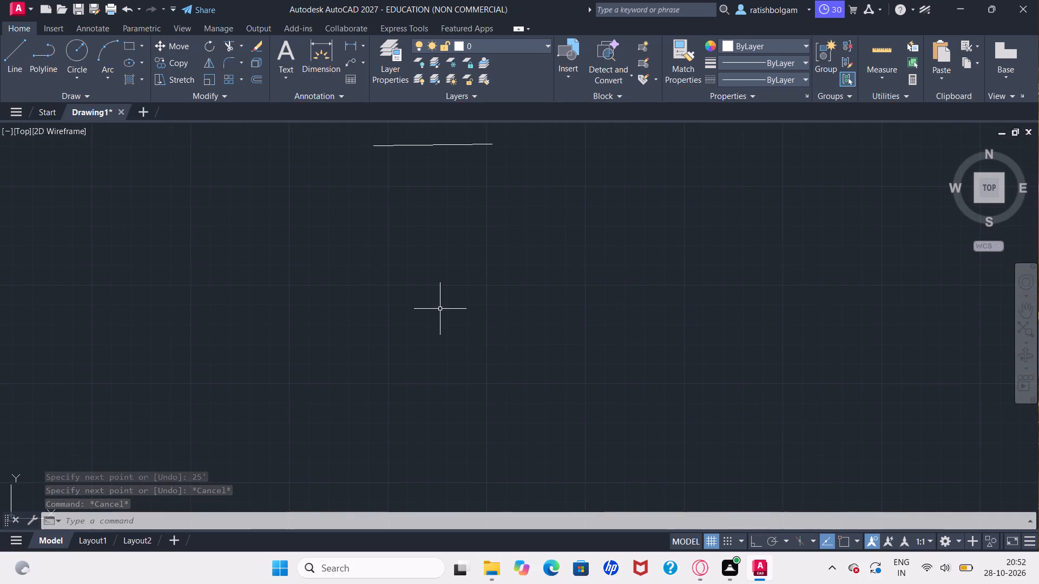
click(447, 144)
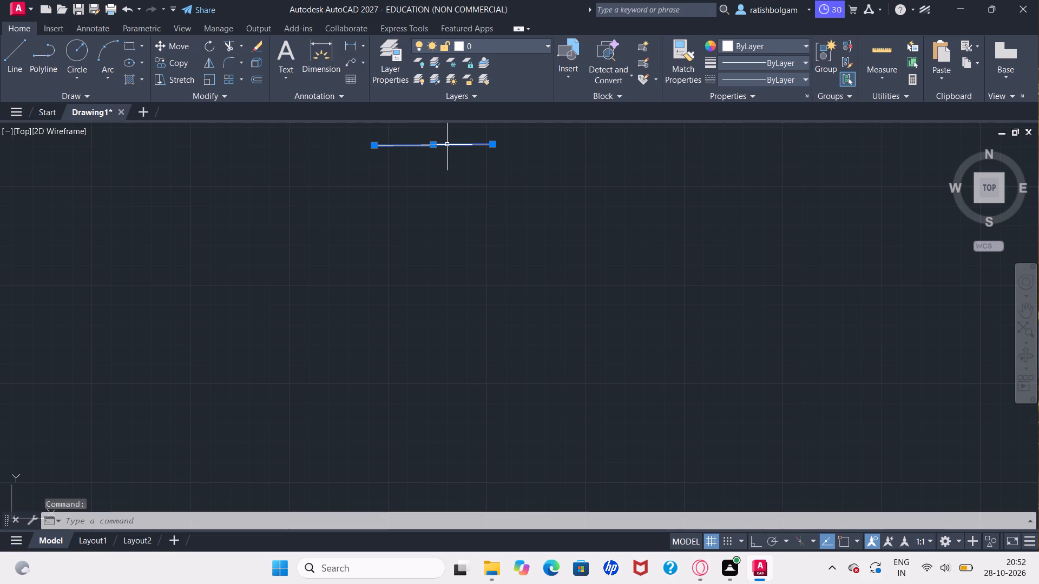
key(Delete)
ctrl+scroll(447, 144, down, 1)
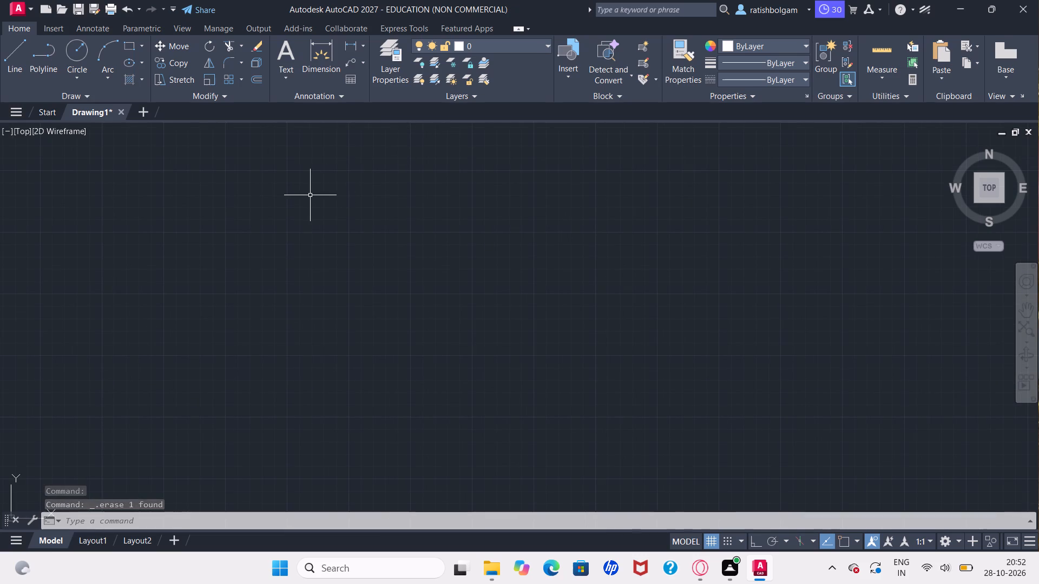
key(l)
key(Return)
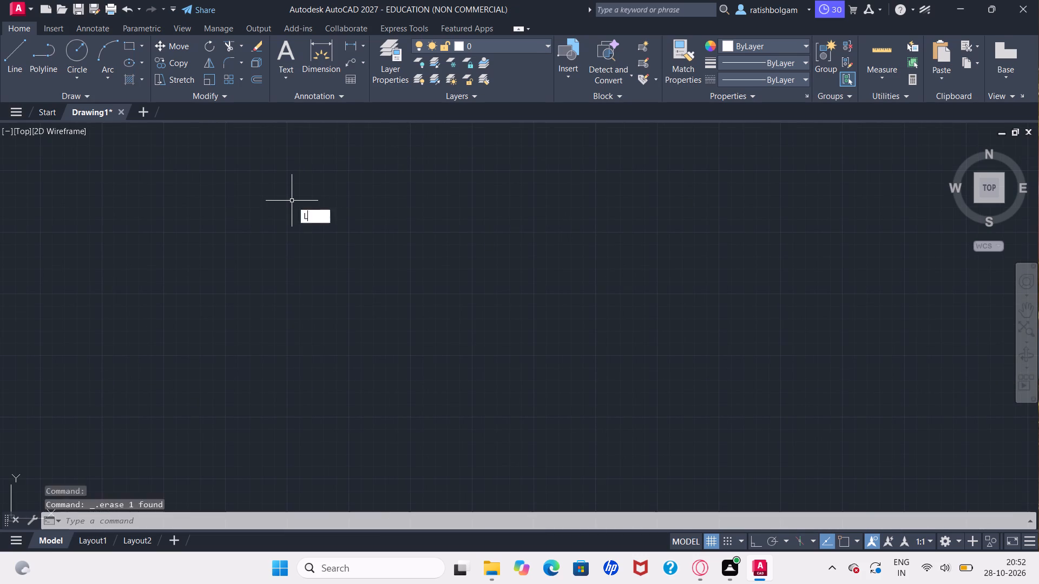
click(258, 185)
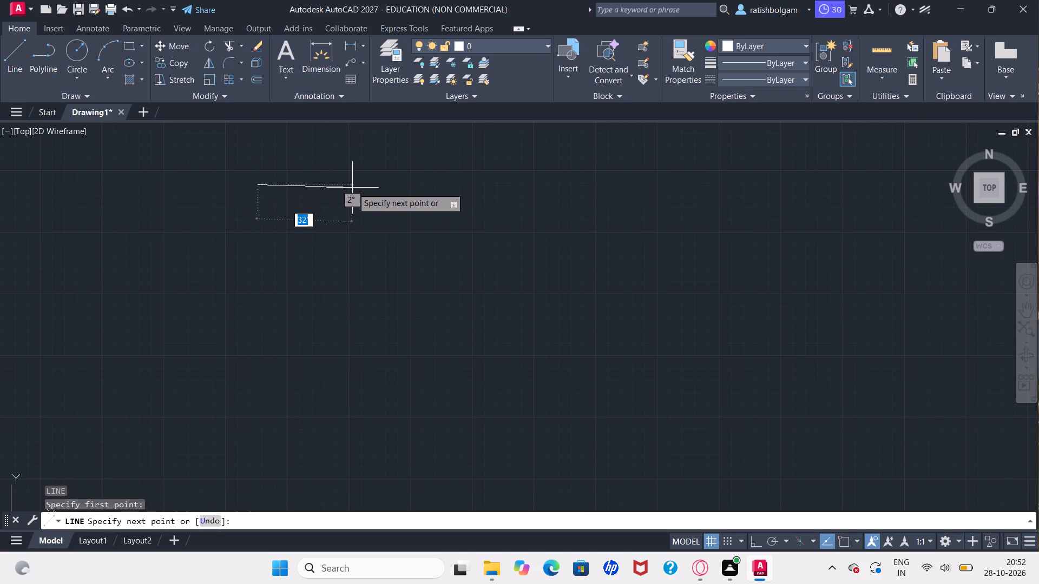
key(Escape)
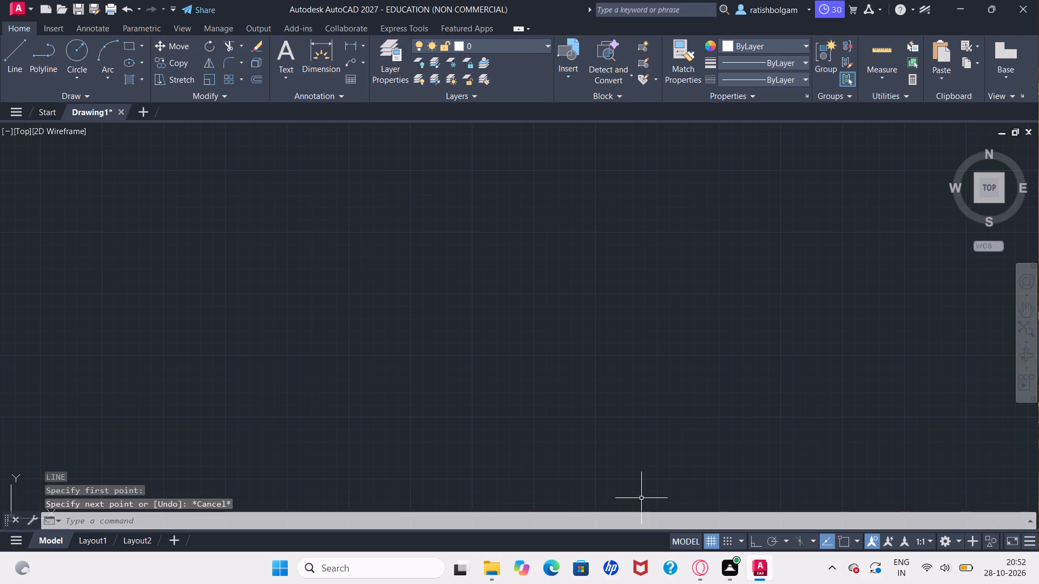
Turn on Ortho mode and object snap for drawing.
click(754, 537)
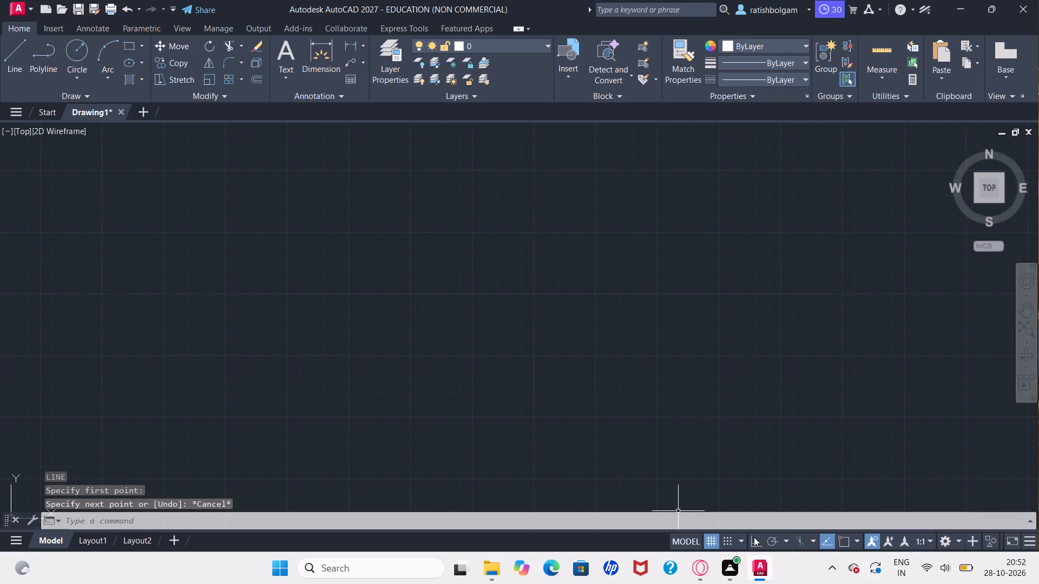
click(847, 541)
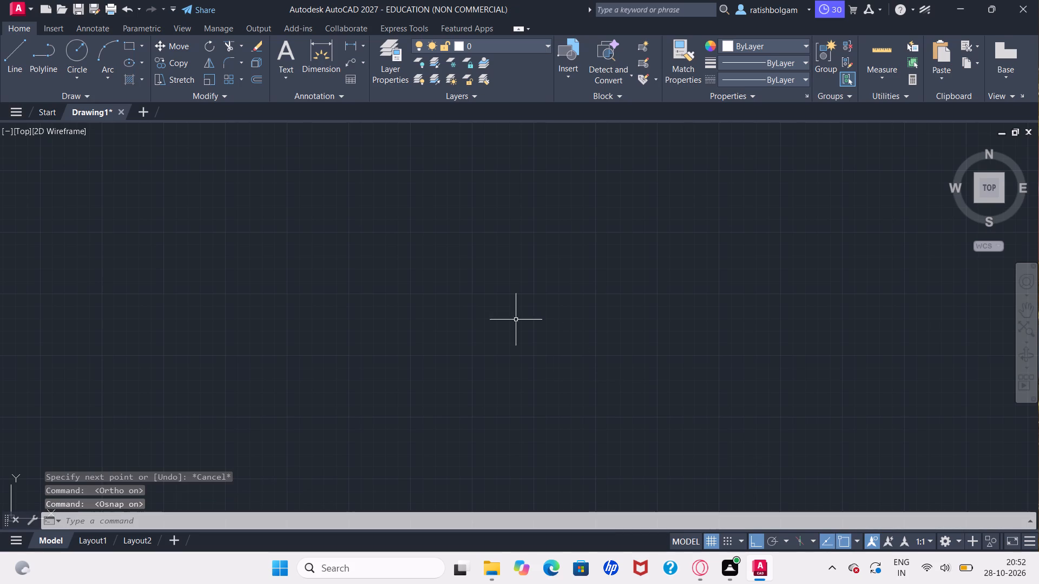
Draw a closed rectangular outline with the Line command, 25' wide horizontally and 32' long vertically.
key(l)
key(Return)
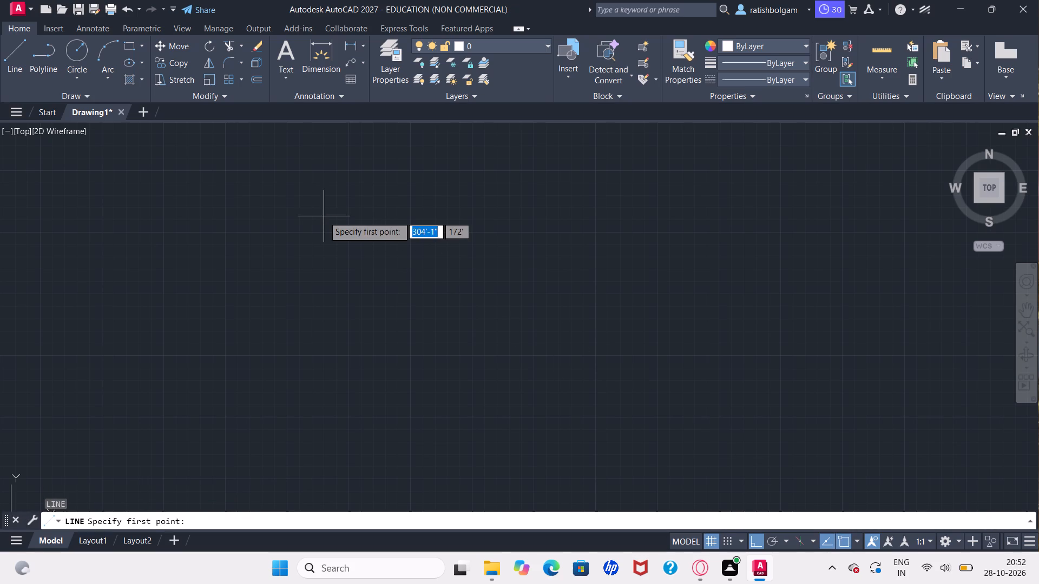
click(314, 197)
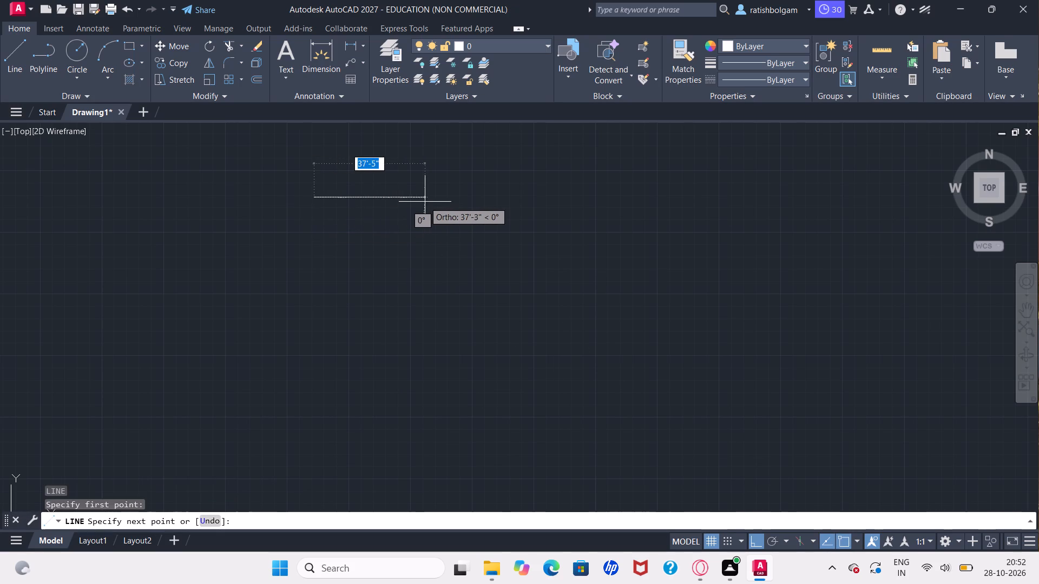
key(3)
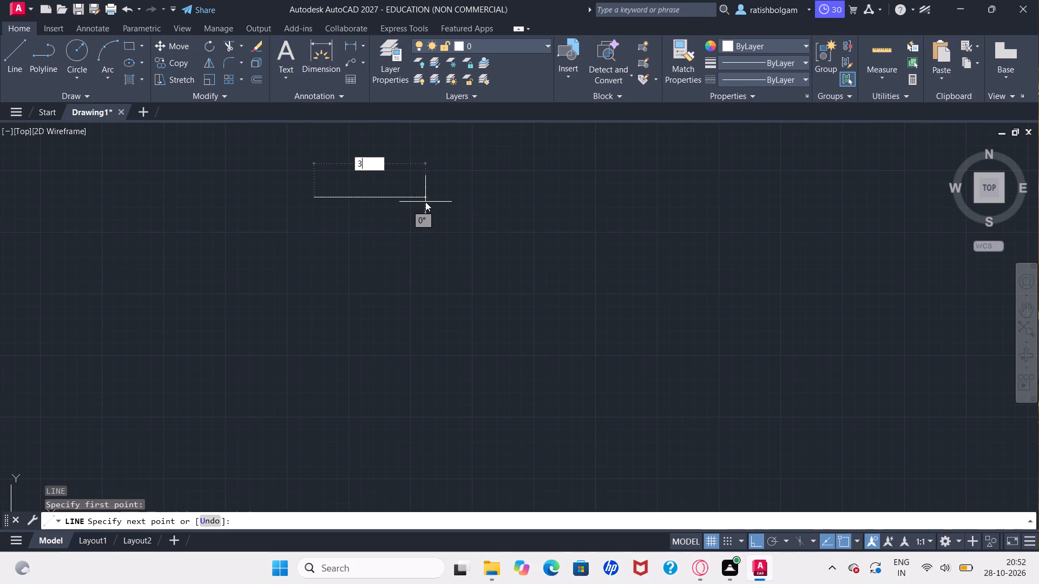
key(BackSpace)
text(25')
key(Return)
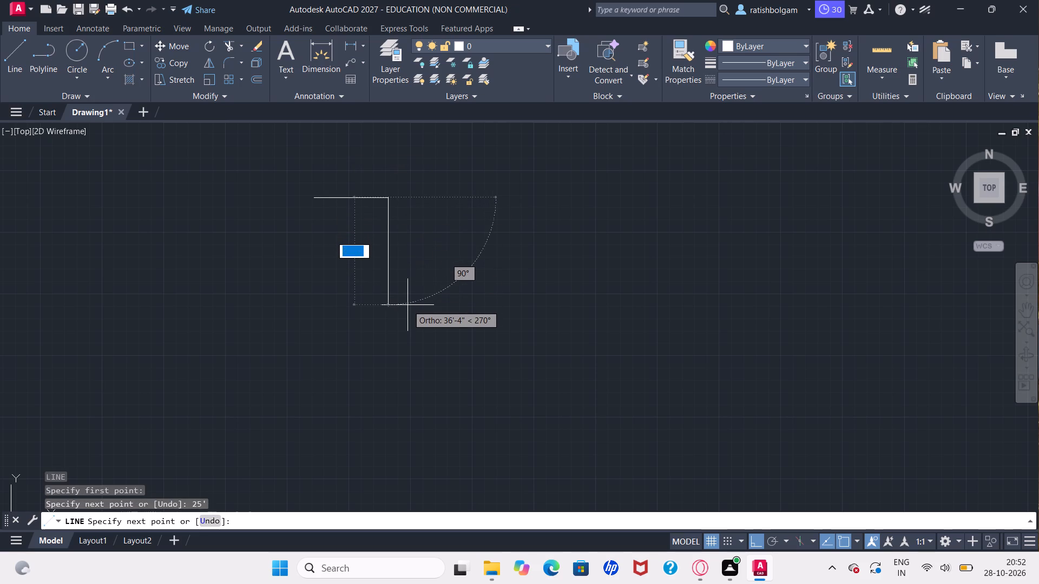
text(32)
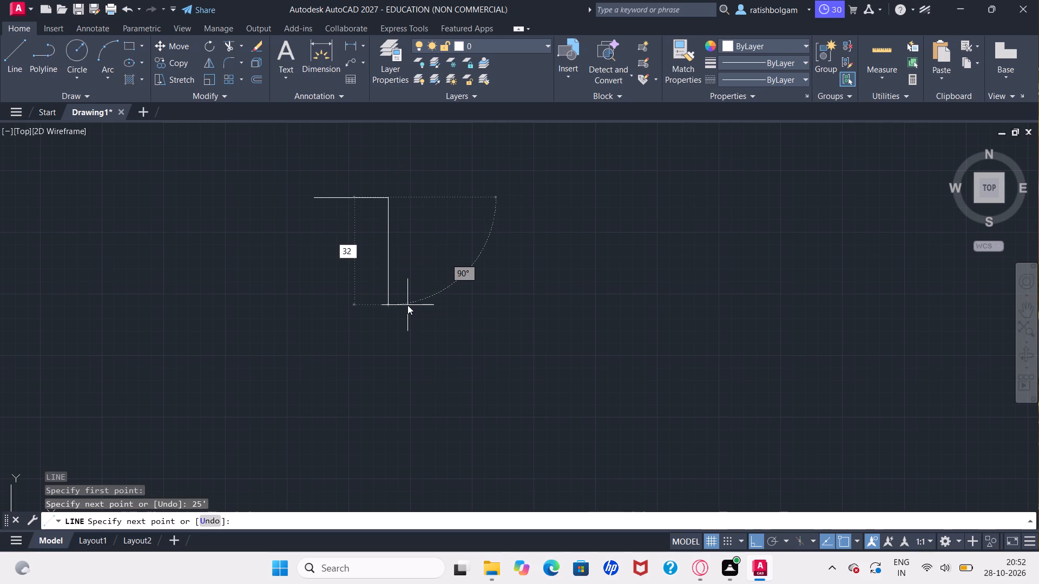
key(apostrophe)
key(Return)
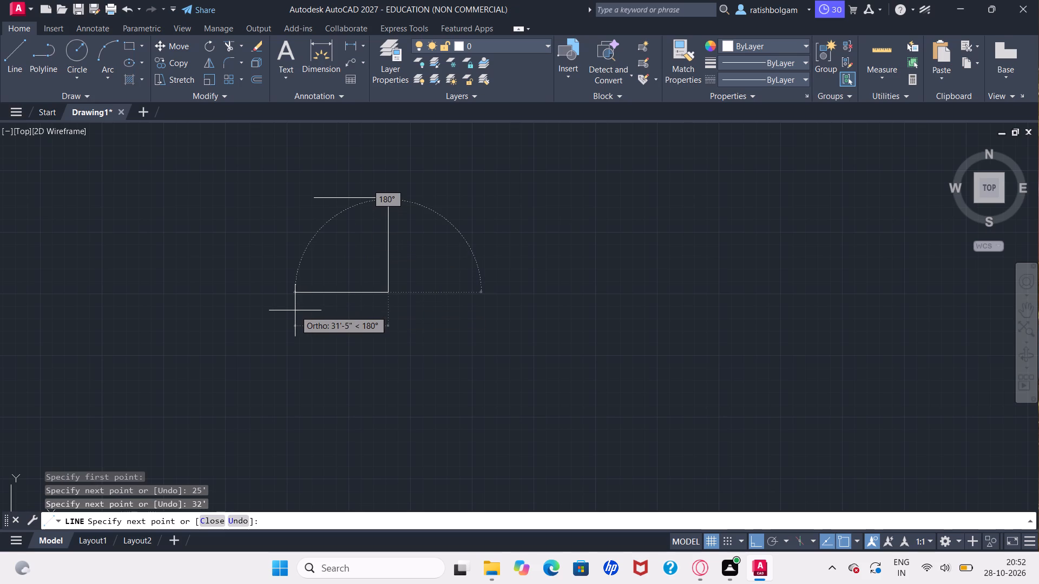
text(25)
key(apostrophe)
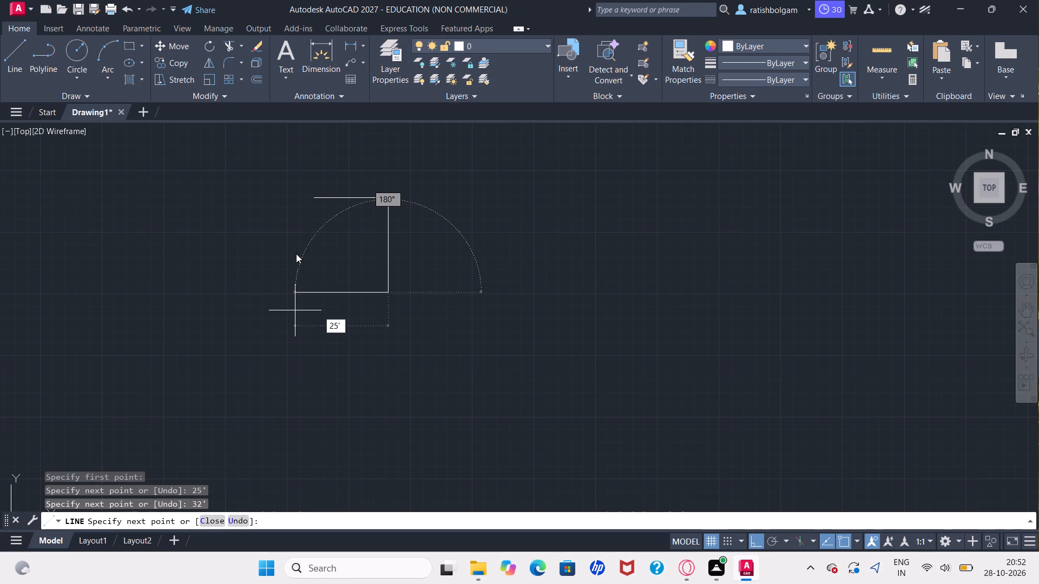
key(Return)
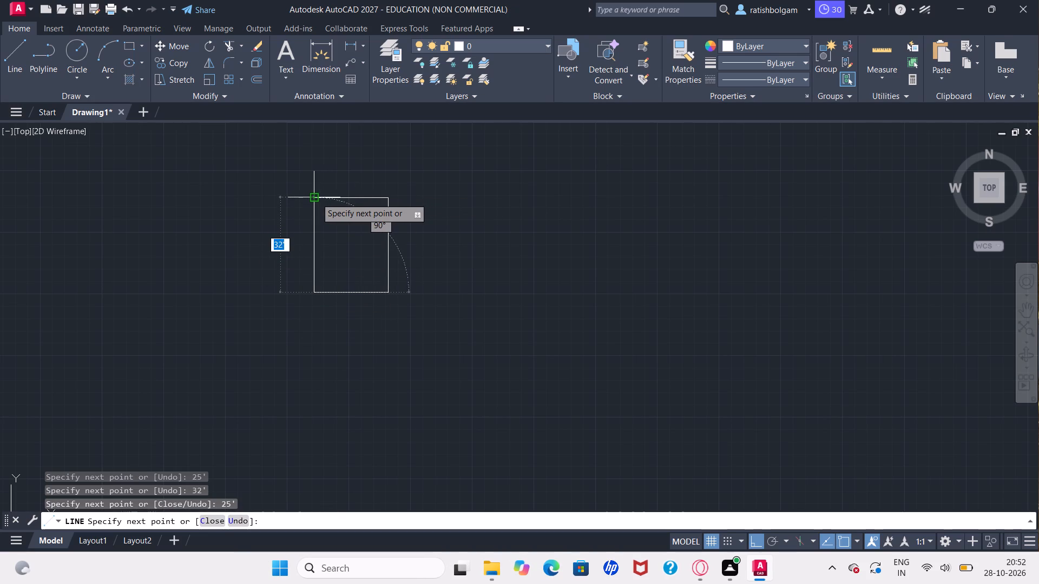
click(316, 198)
key(Escape)
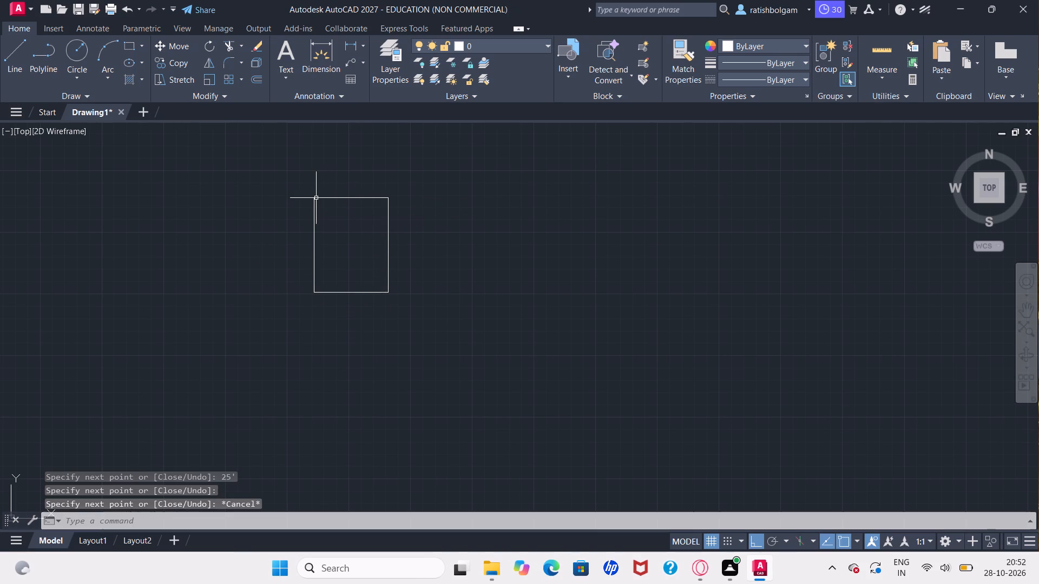
Offset the outline's top edge 10" toward the inside of the rectangle.
ctrl+scroll(316, 198, up, 3)
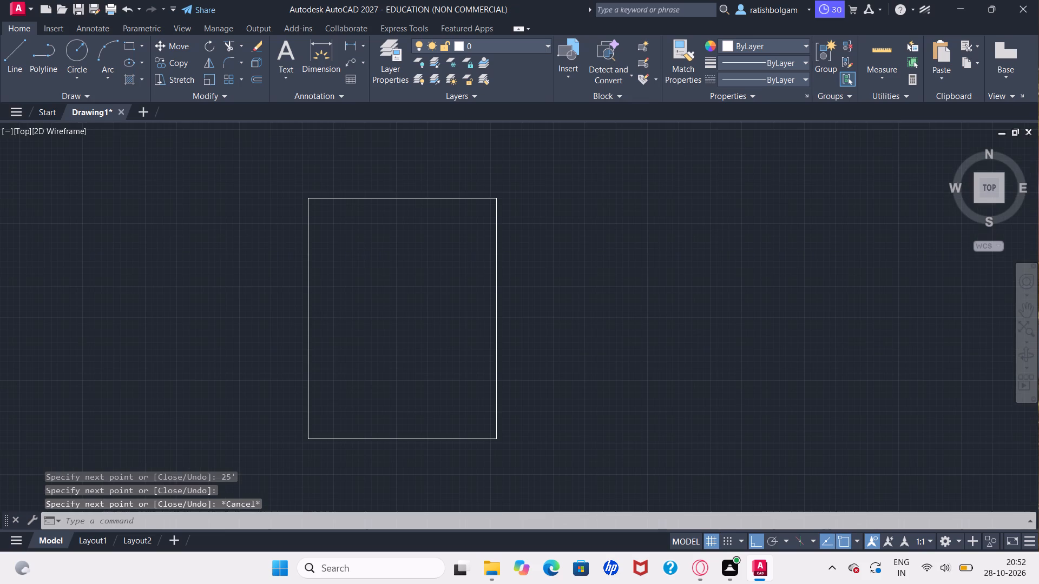
text(OFF)
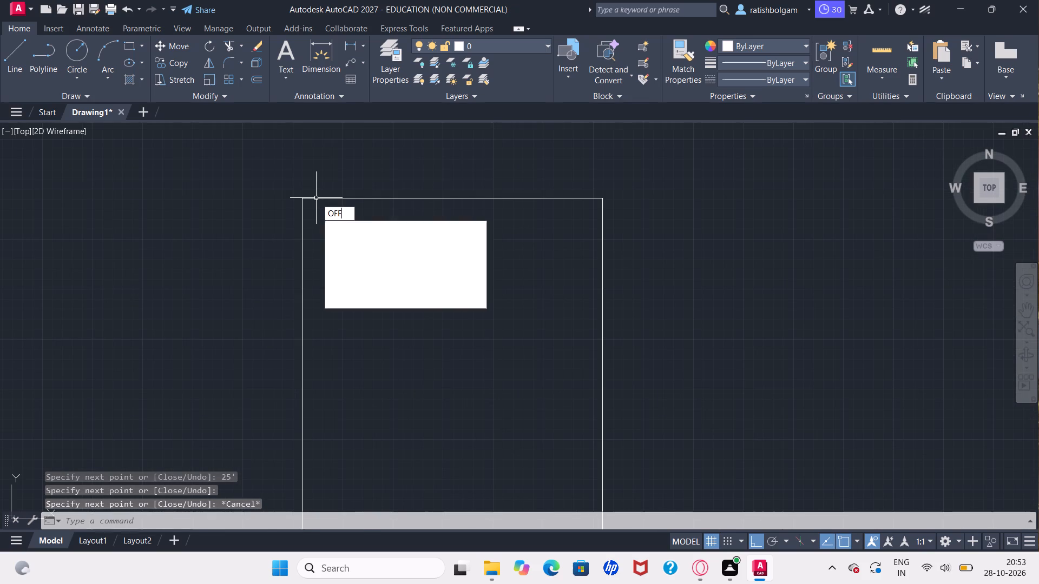
key(Return)
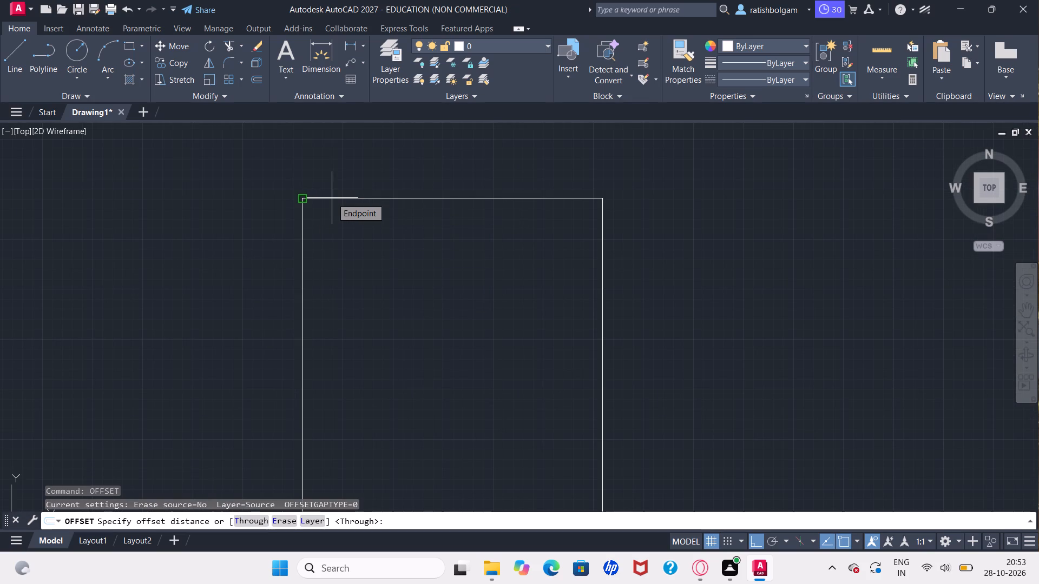
key(1)
key(0)
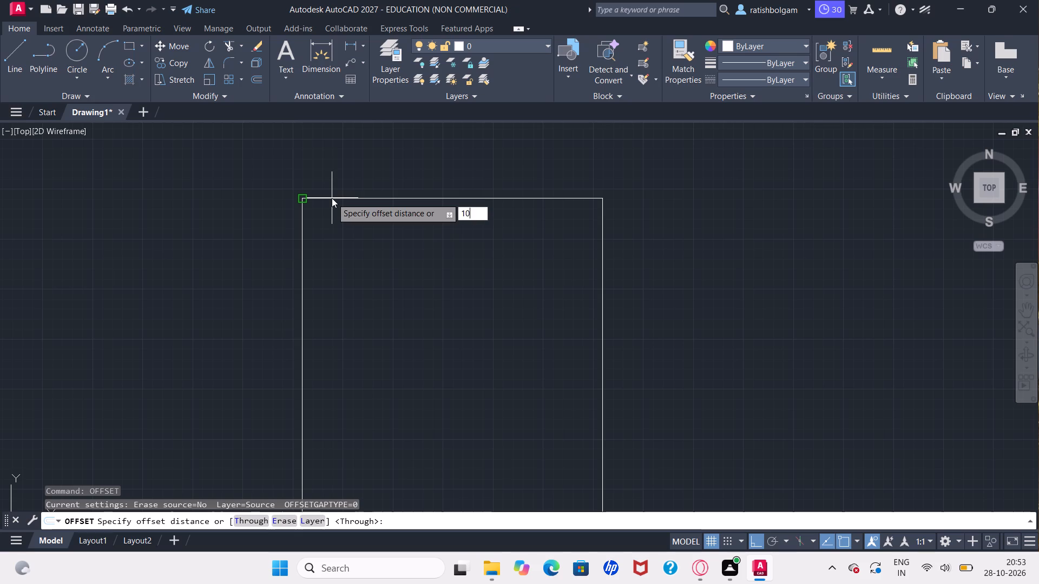
key(shift+quotedbl)
key(Return)
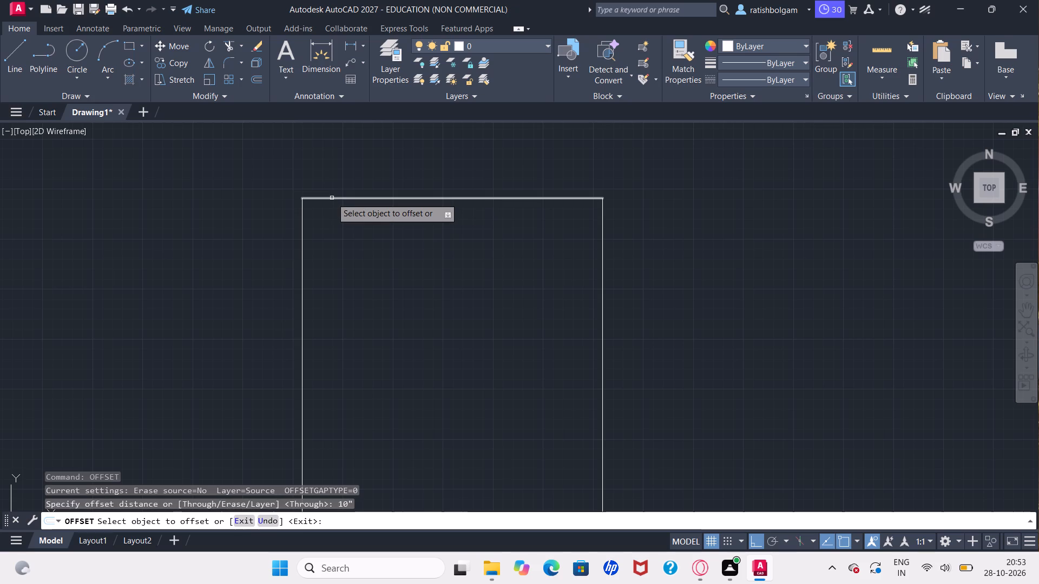
click(343, 198)
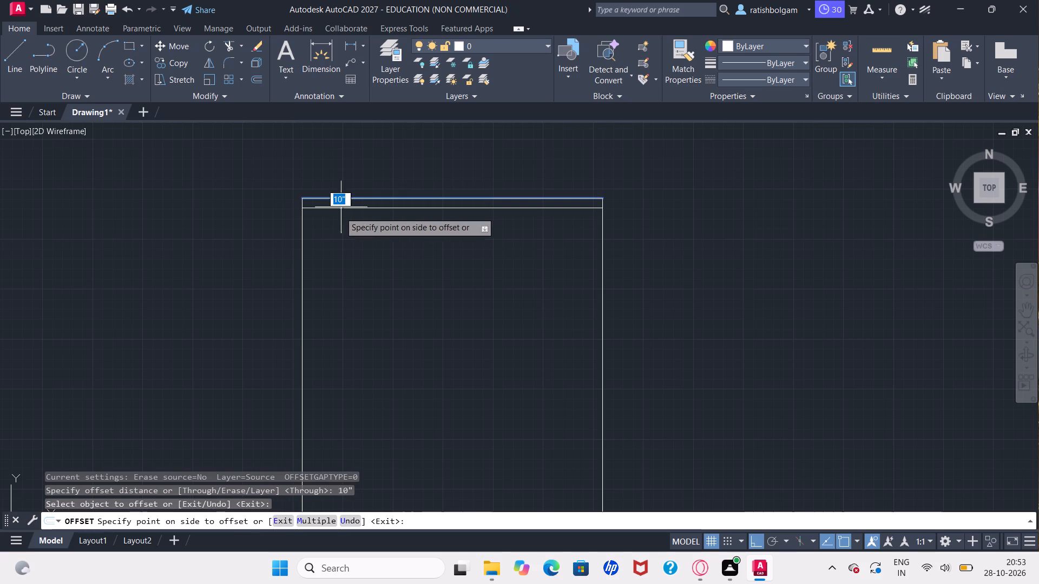
click(338, 231)
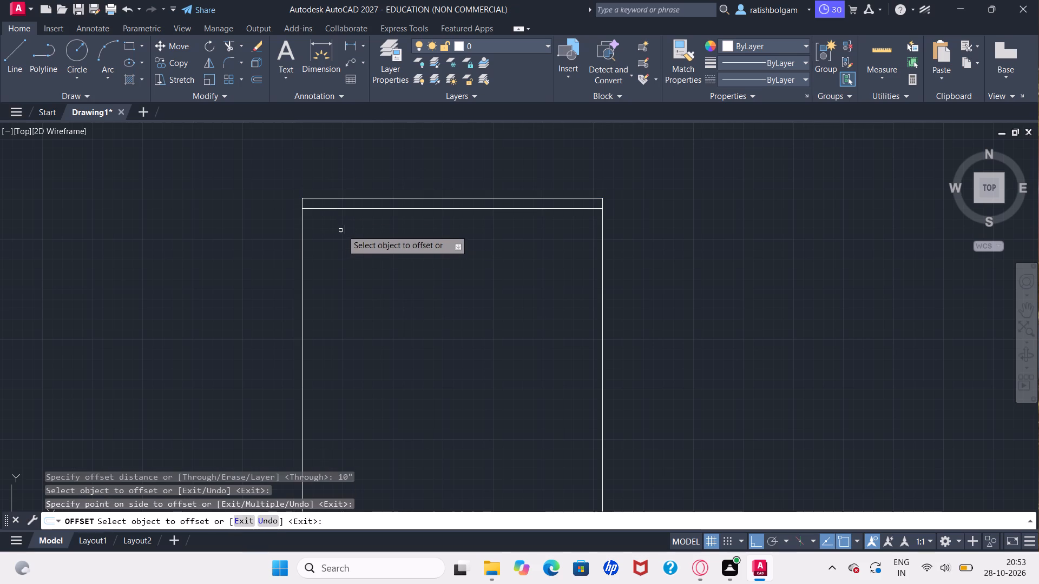
Offset the outline's left, bottom and right edges 10" toward the inside of the rectangle.
ctrl+scroll(356, 225, down, 2)
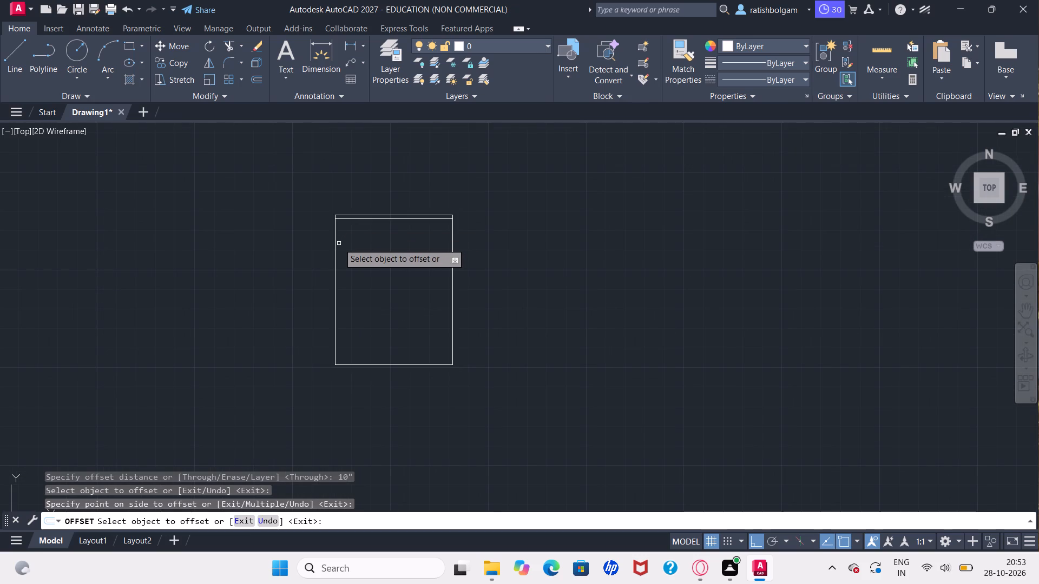
click(338, 241)
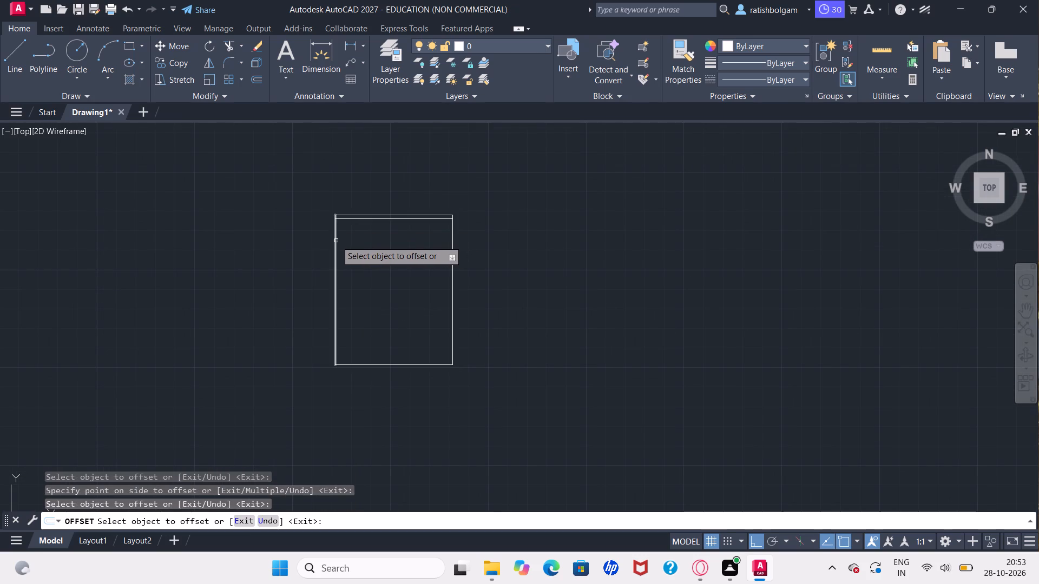
click(335, 241)
click(352, 241)
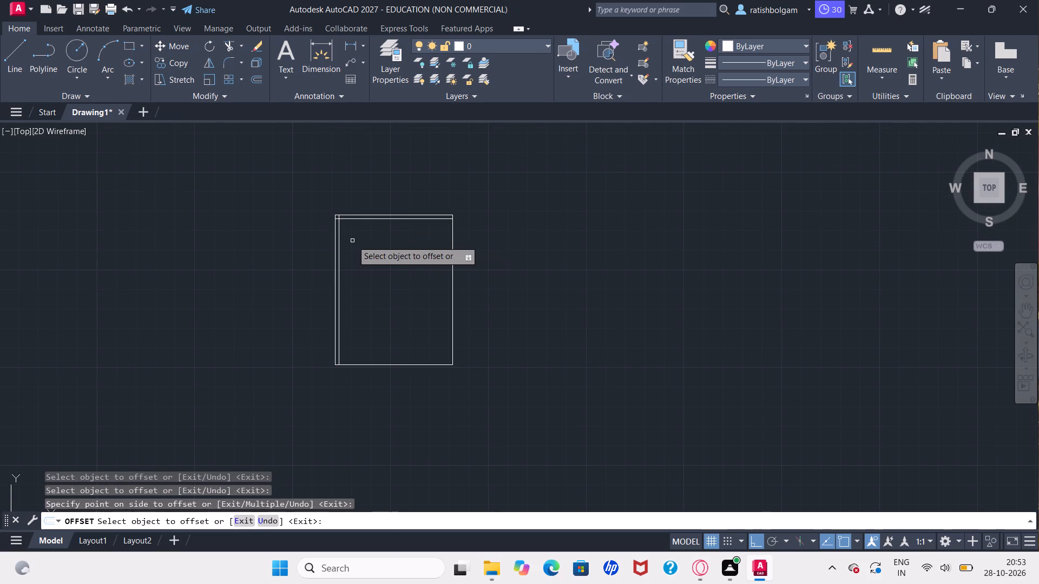
click(359, 364)
click(362, 335)
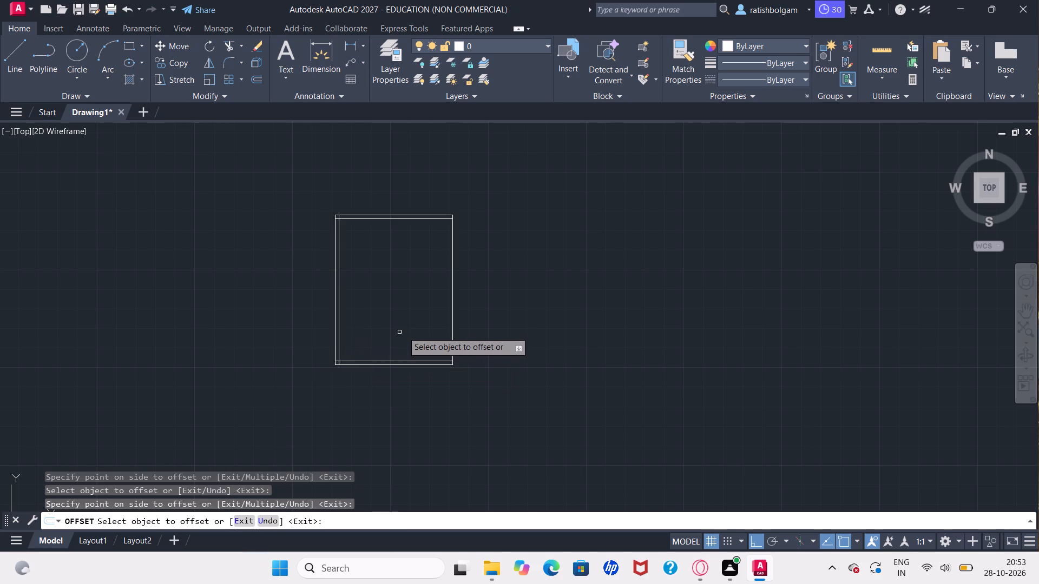
click(452, 314)
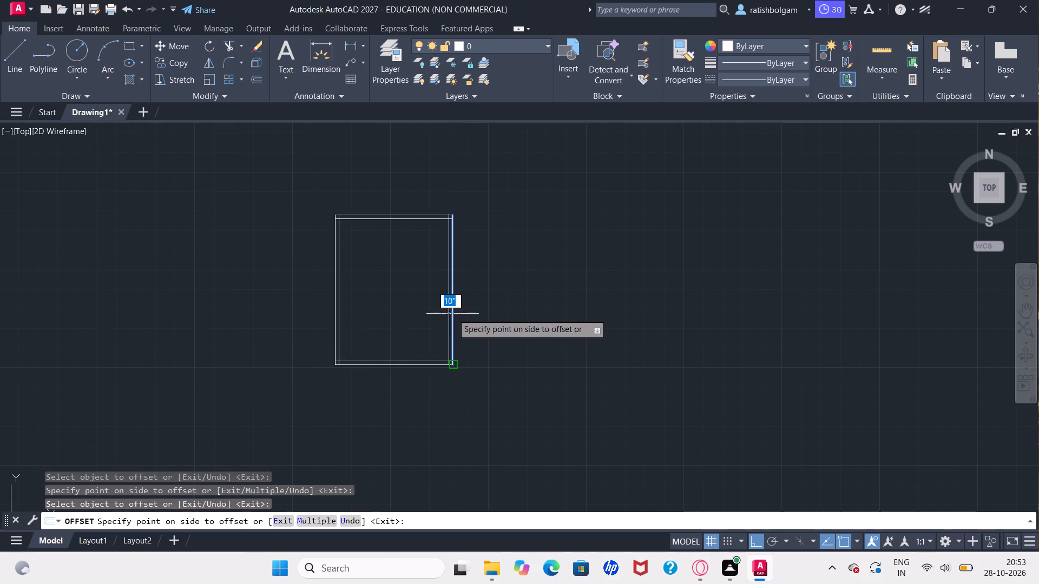
click(427, 317)
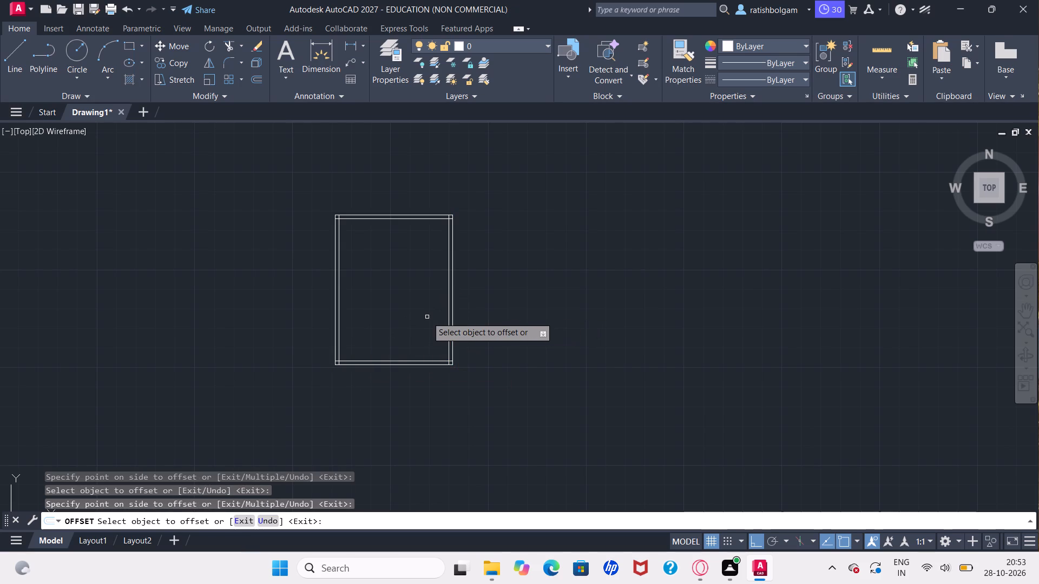
key(Escape)
key(Escape)
key(Escape)
key(Escape)
key(Escape)
From the inner top-left wall corner, draw connected lines 10'7" down, 10'4" to the right and about 13'3" up past the top wall.
ctrl+scroll(427, 317, up, 2)
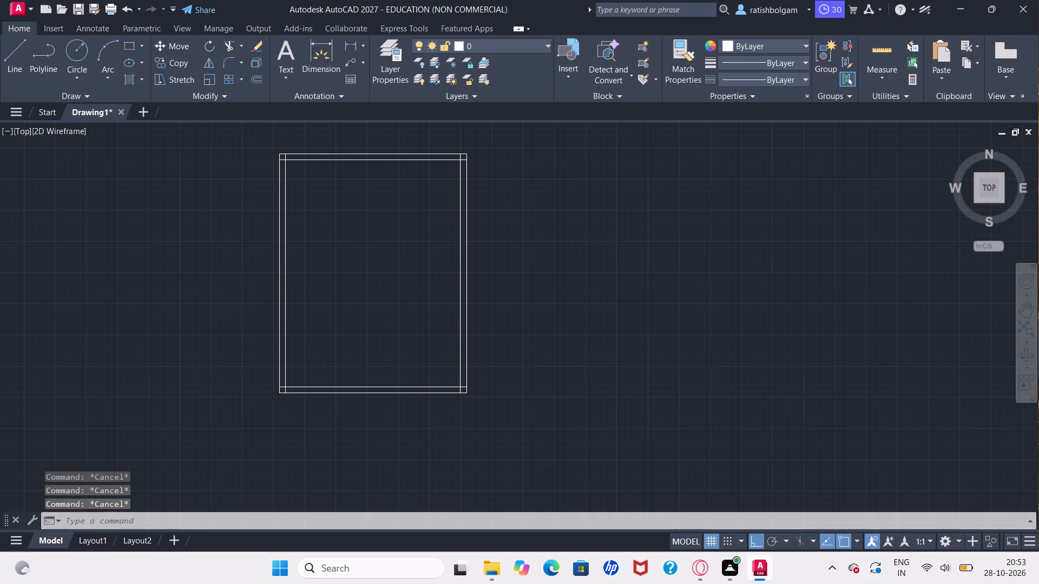
ctrl+scroll(427, 317, down, 1)
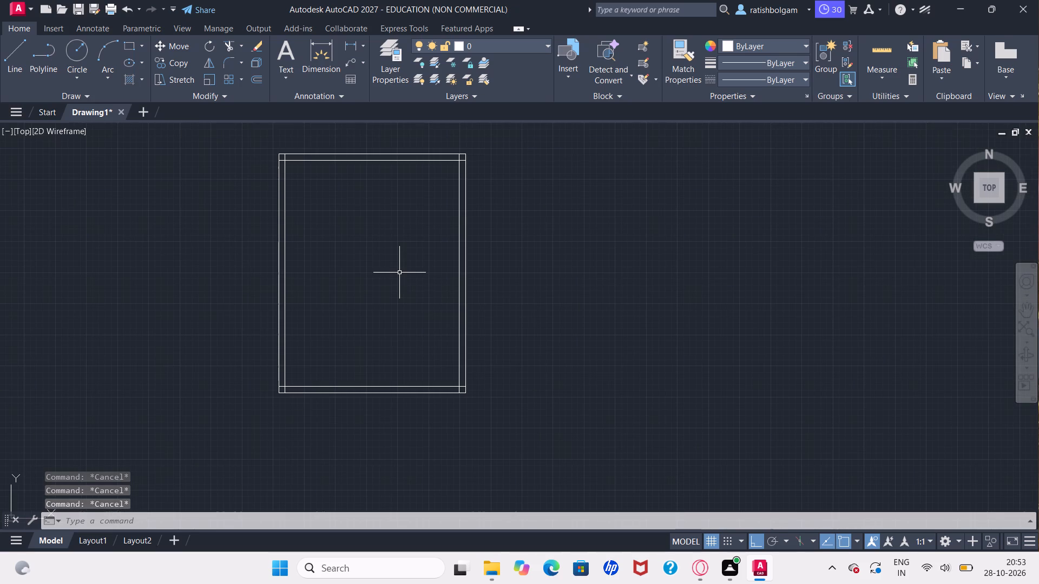
key(l)
key(Return)
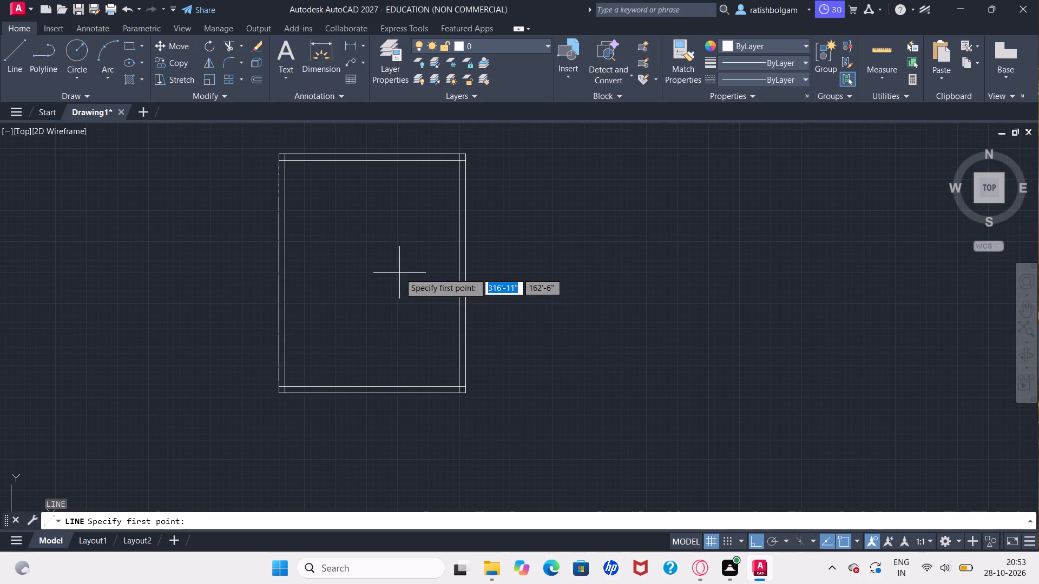
click(288, 163)
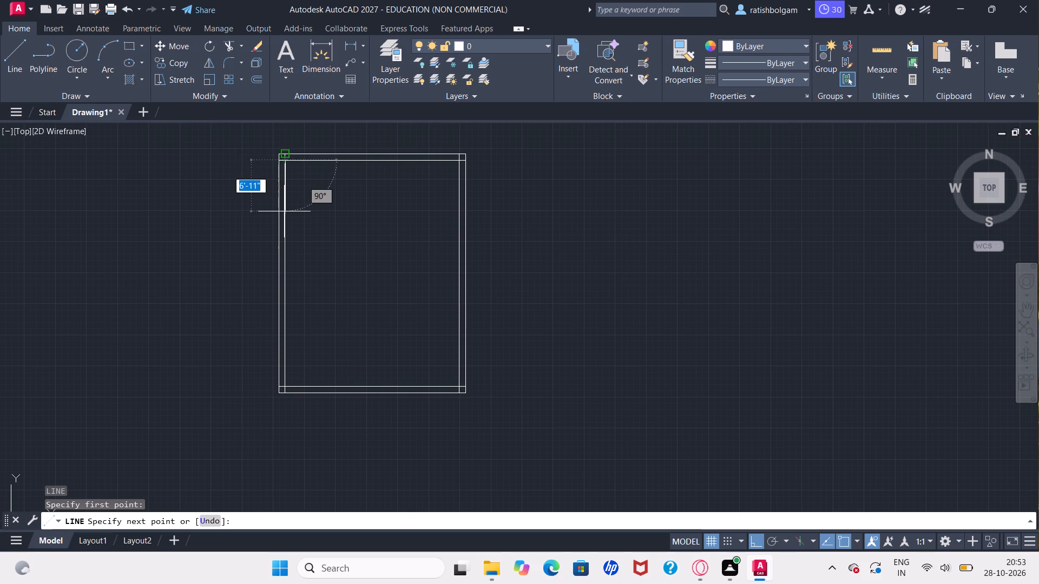
text(10)
key(apostrophe)
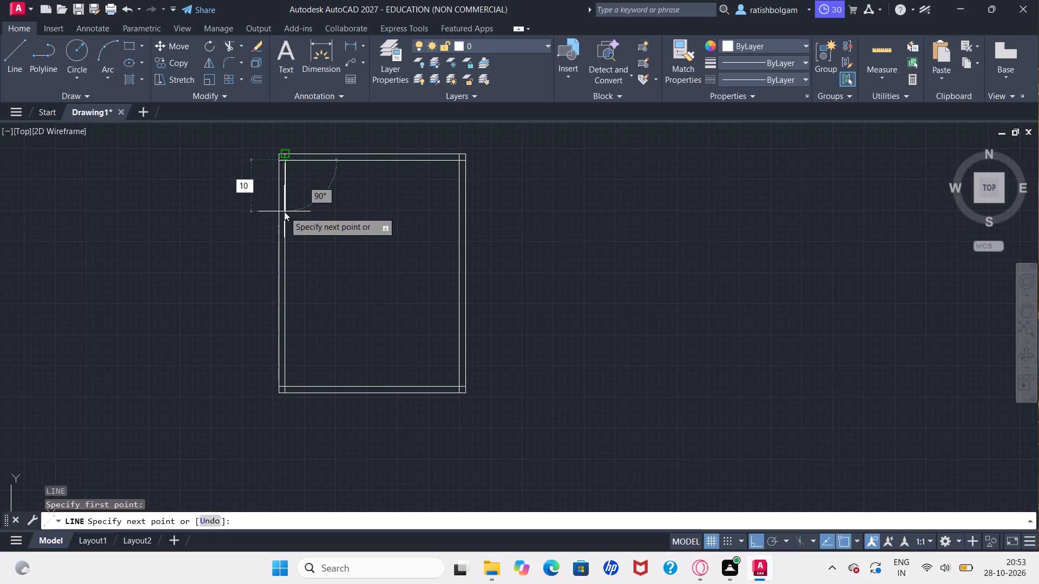
key(7)
key(shift+quotedbl)
key(Return)
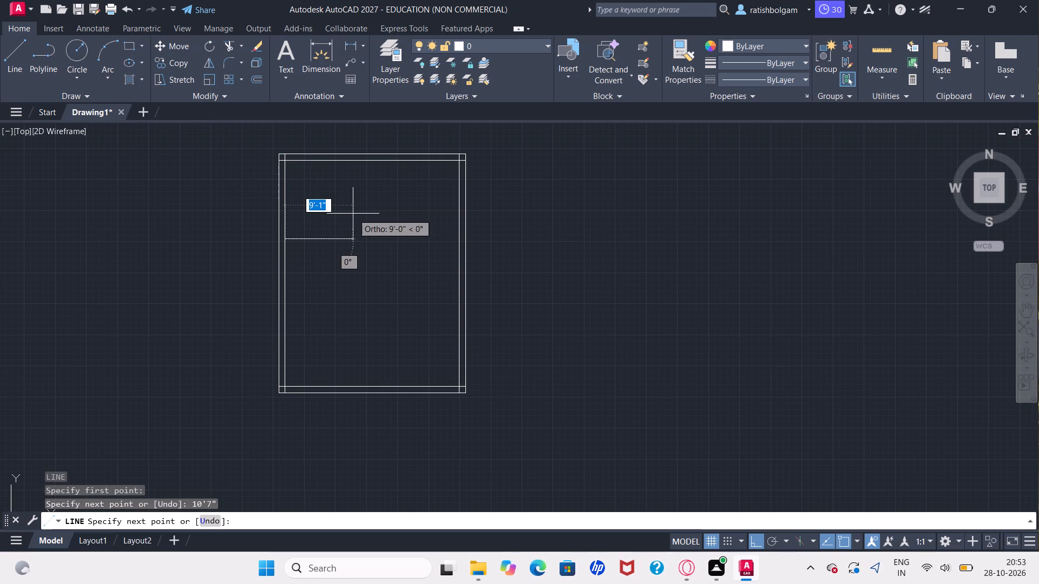
text(10')
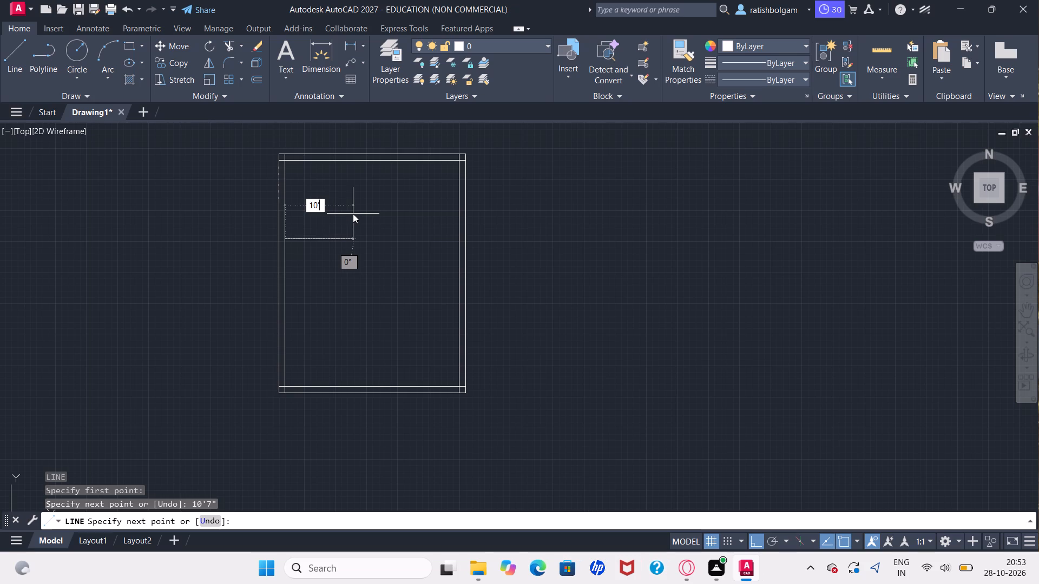
key(4)
key(shift+quotedbl)
key(Return)
click(358, 140)
key(Escape)
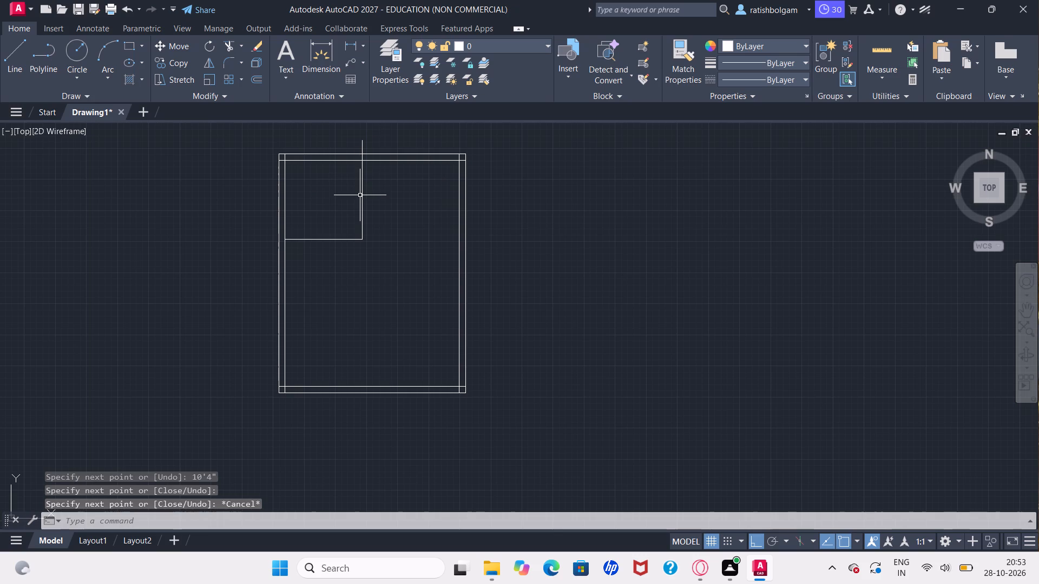
Extend the horizontal partition line to the inner face of the right wall.
text(EX)
key(Return)
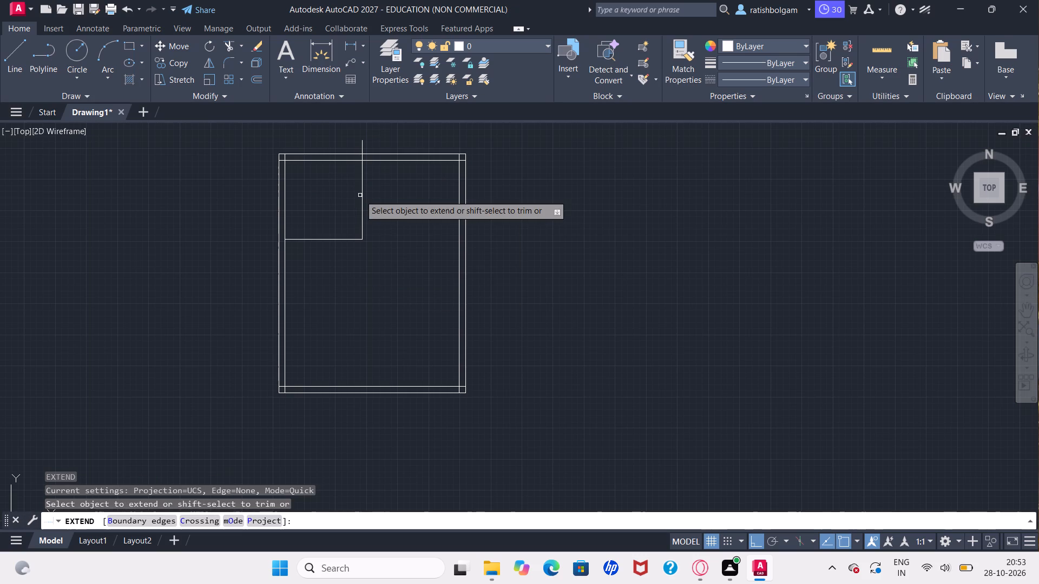
click(356, 241)
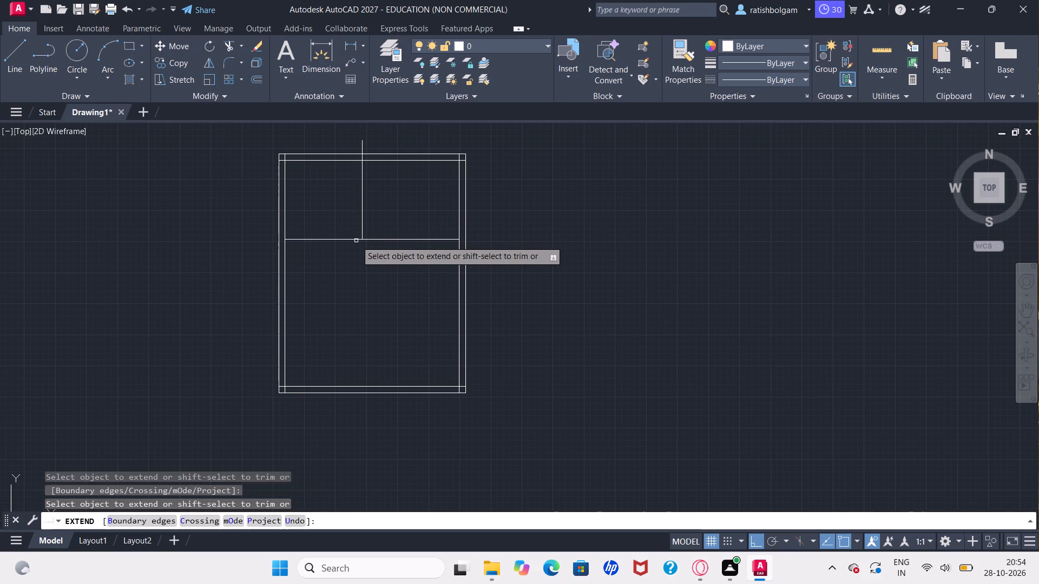
key(Escape)
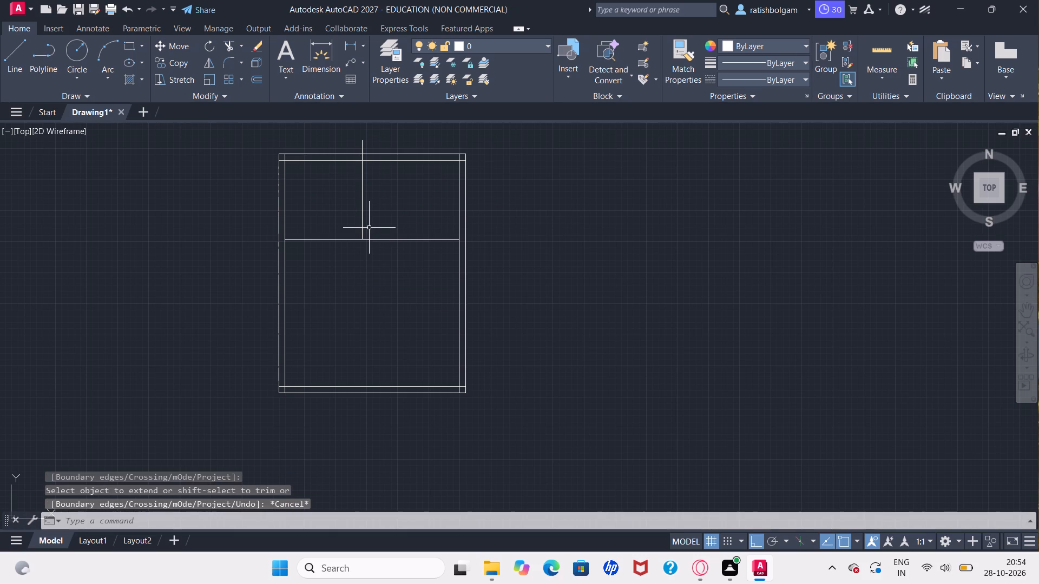
Offset the vertical partition line 5" to the right and the horizontal partition line 5" downward.
text(OFF)
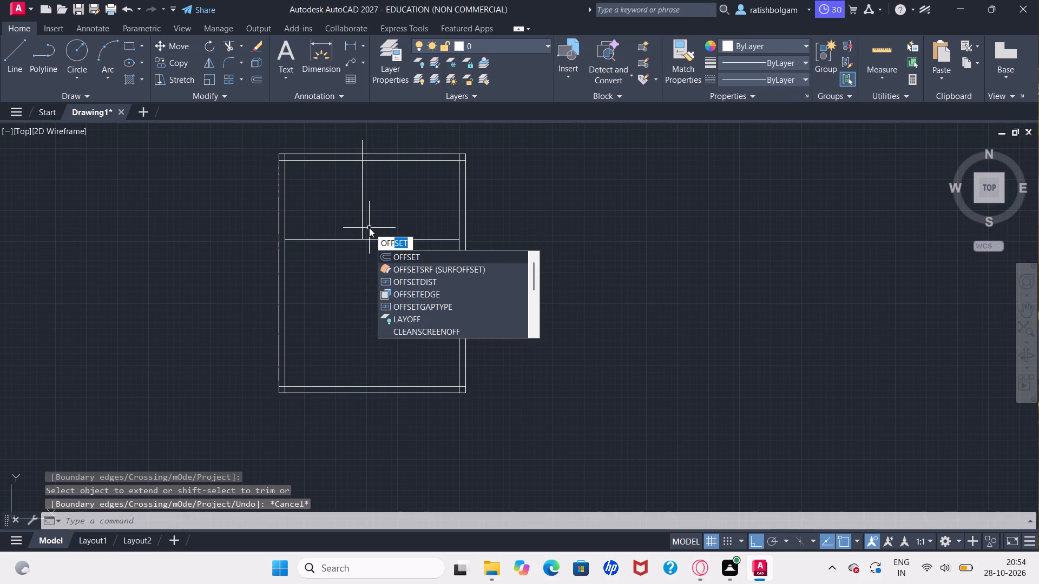
key(Return)
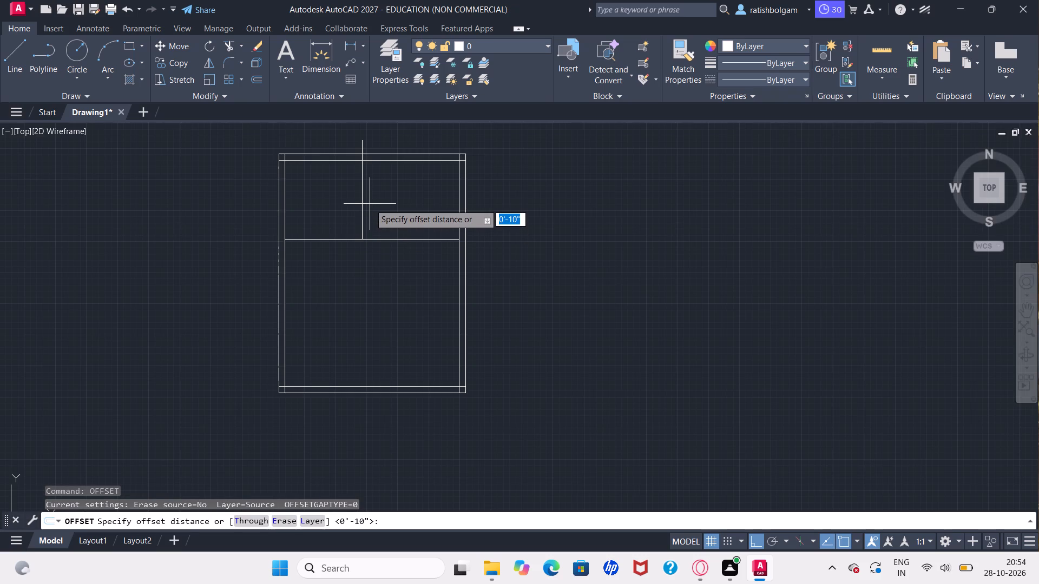
key(5)
key(shift+quotedbl)
key(Return)
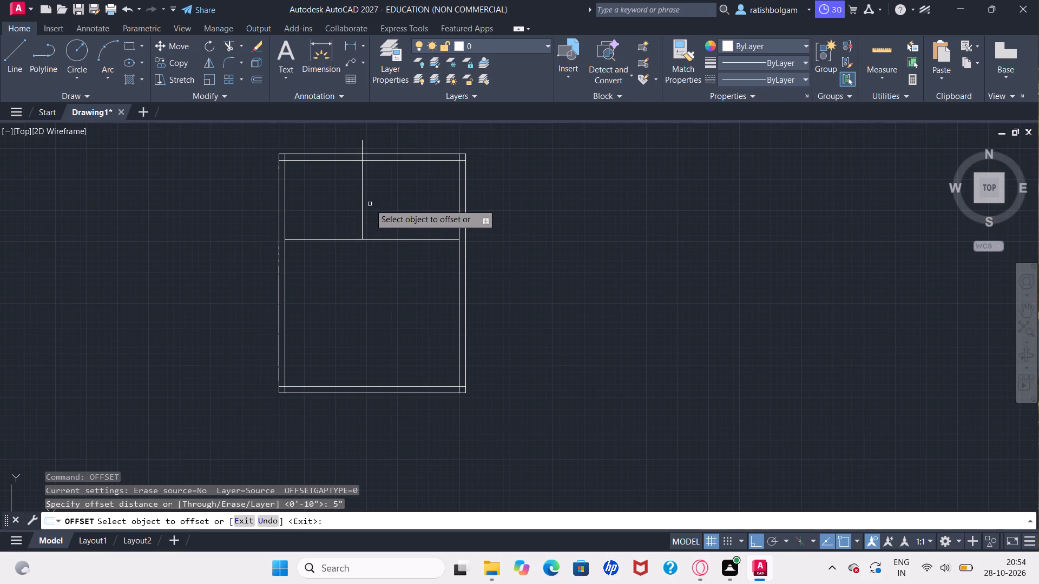
click(361, 196)
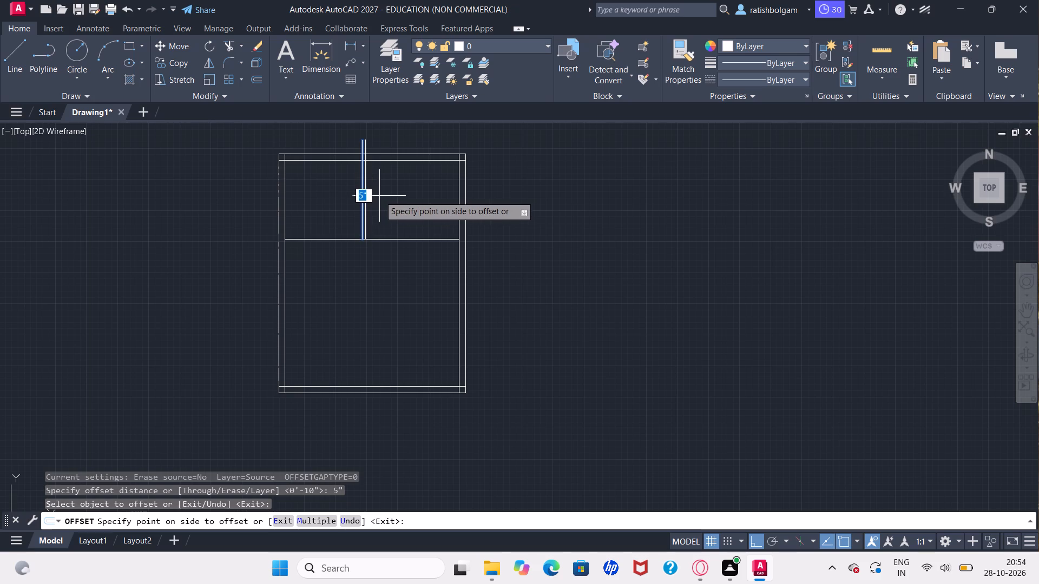
click(383, 195)
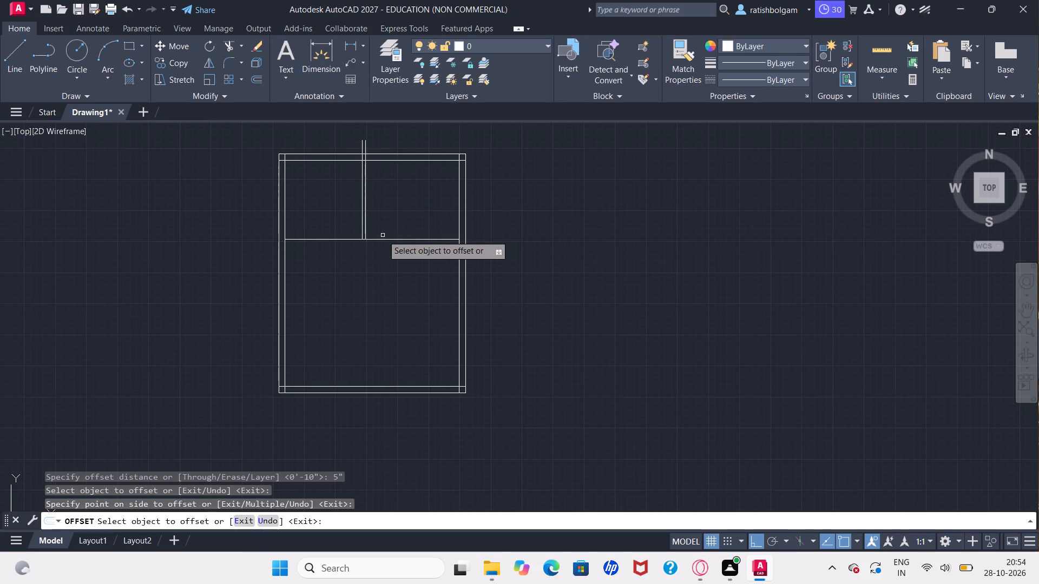
click(382, 237)
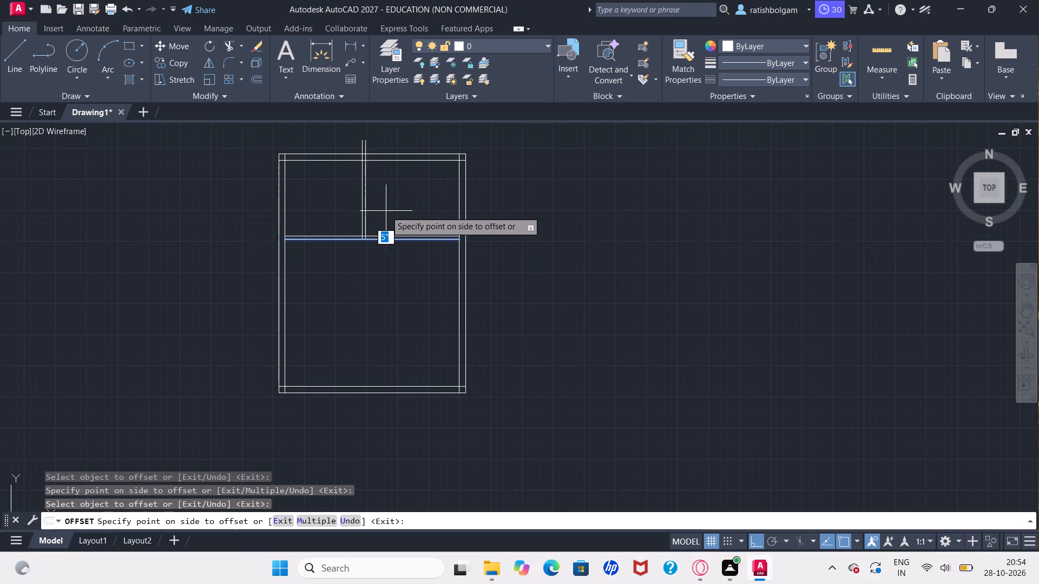
click(384, 250)
key(Escape)
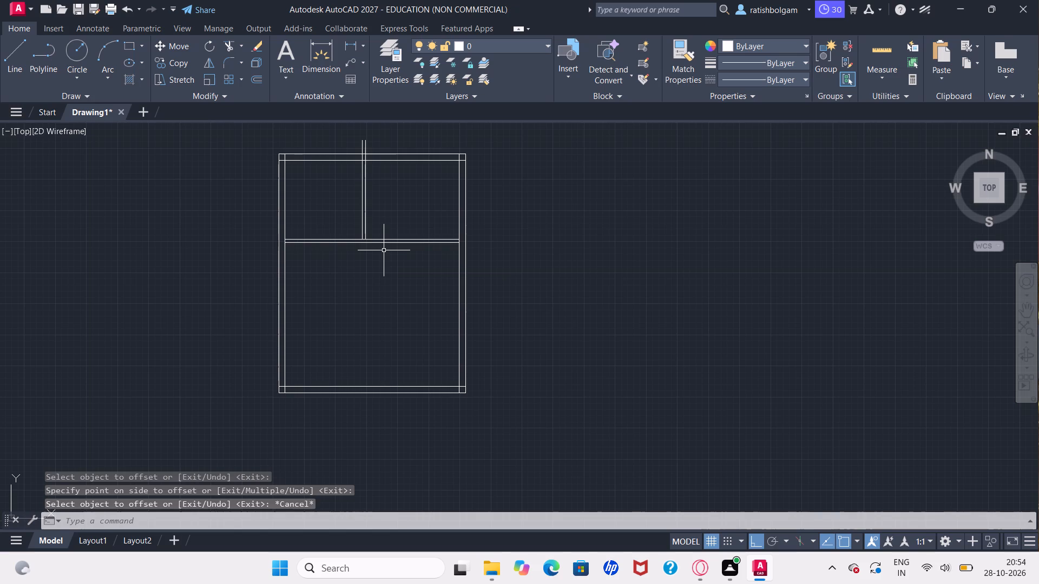
Measure the inside dimensions of the top-left room with Quick Measure.
click(889, 52)
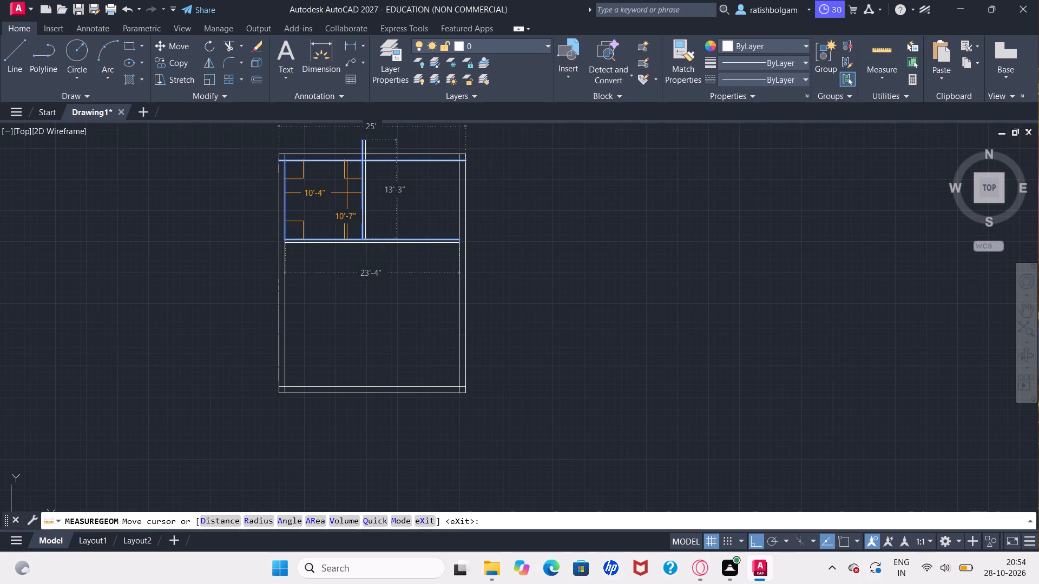
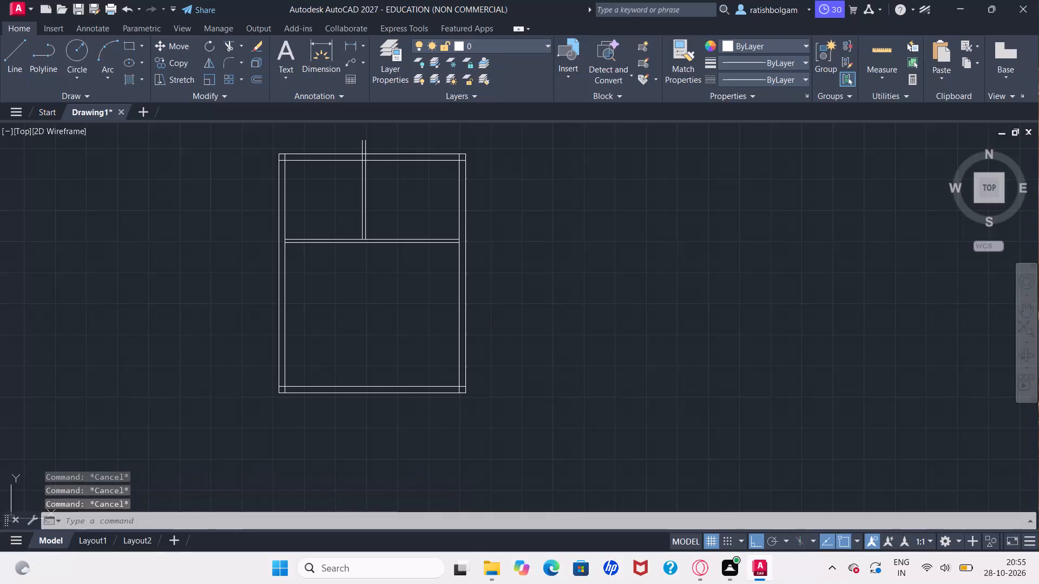
From where the horizontal partition's lower face meets the left inner wall, draw connected lines 6'6" down and 8'11" to the right.
key(l)
key(Return)
click(287, 243)
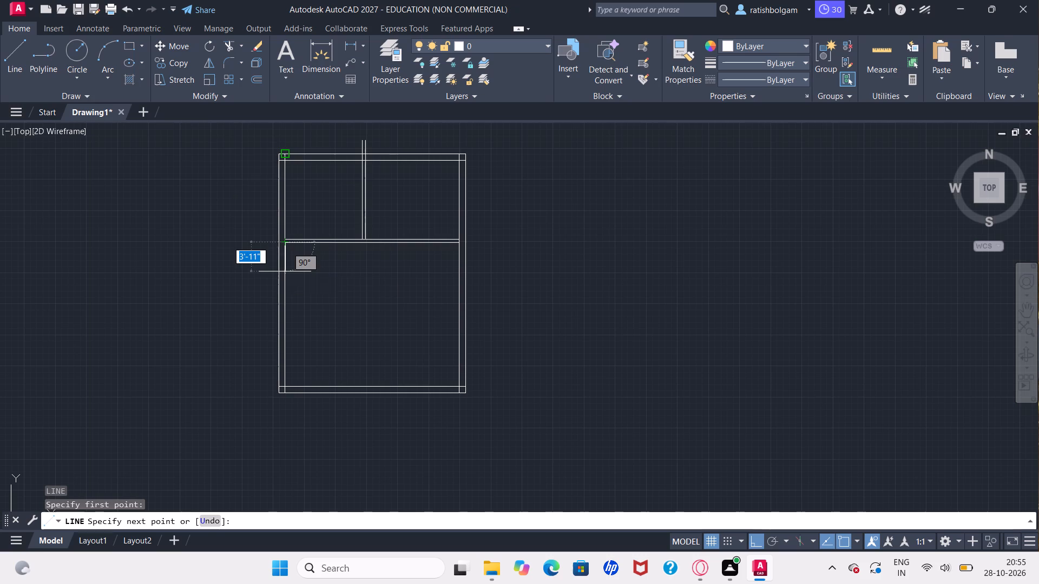
key(6)
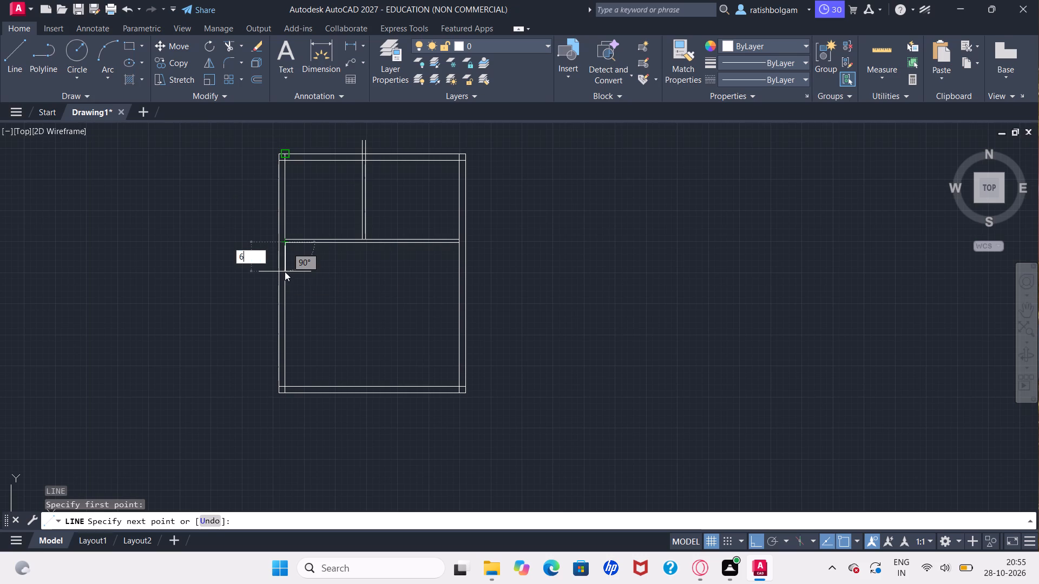
text('6)
key(shift+quotedbl)
key(Return)
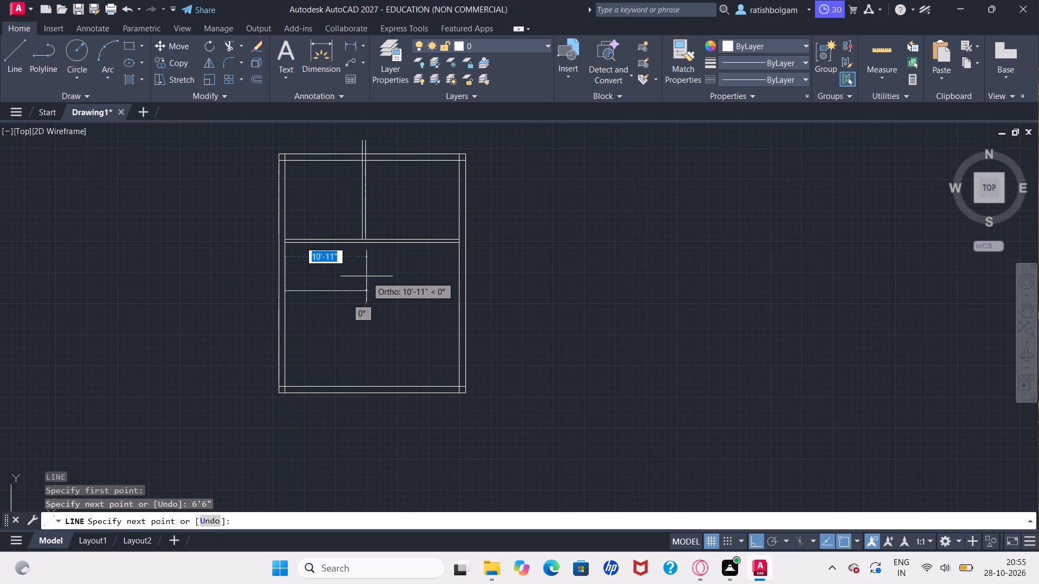
key(8)
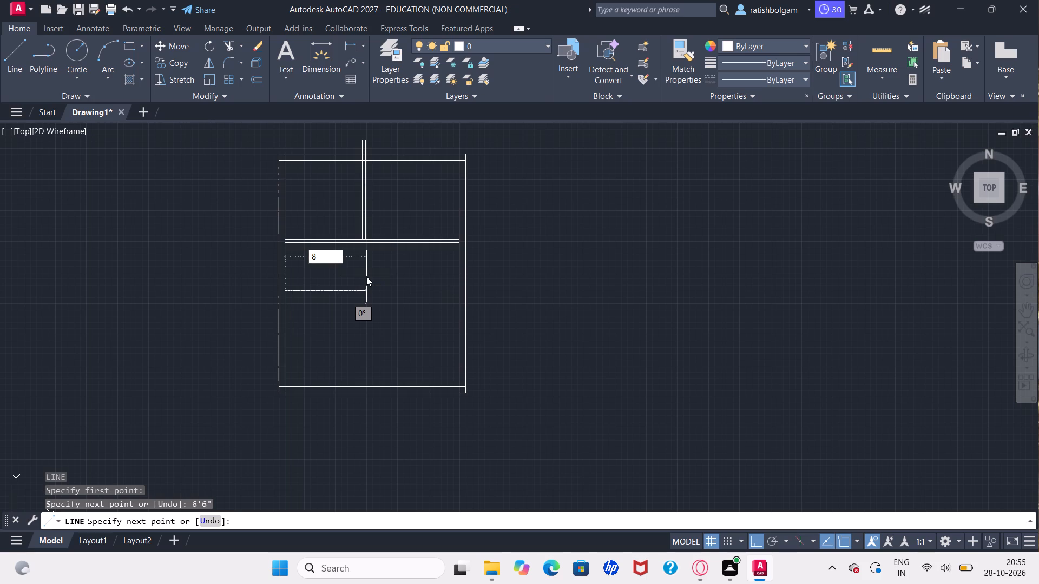
key(apostrophe)
text(11)
key(shift+quotedbl)
key(Return)
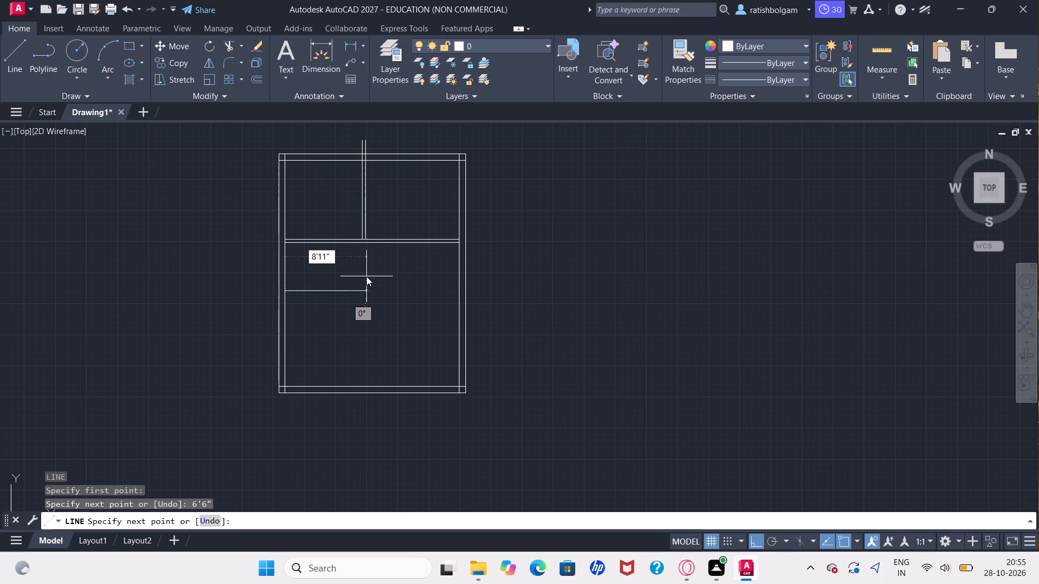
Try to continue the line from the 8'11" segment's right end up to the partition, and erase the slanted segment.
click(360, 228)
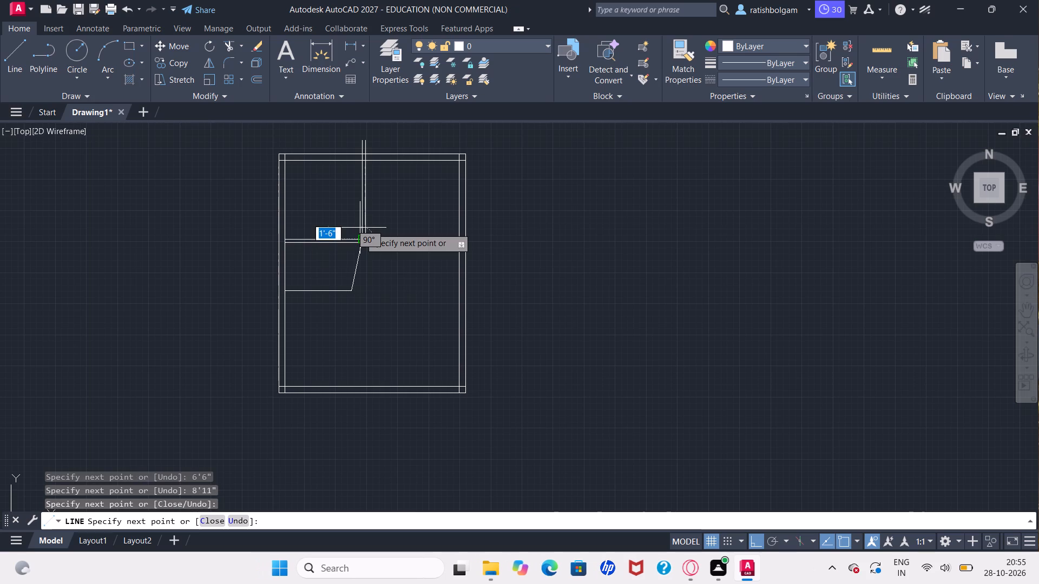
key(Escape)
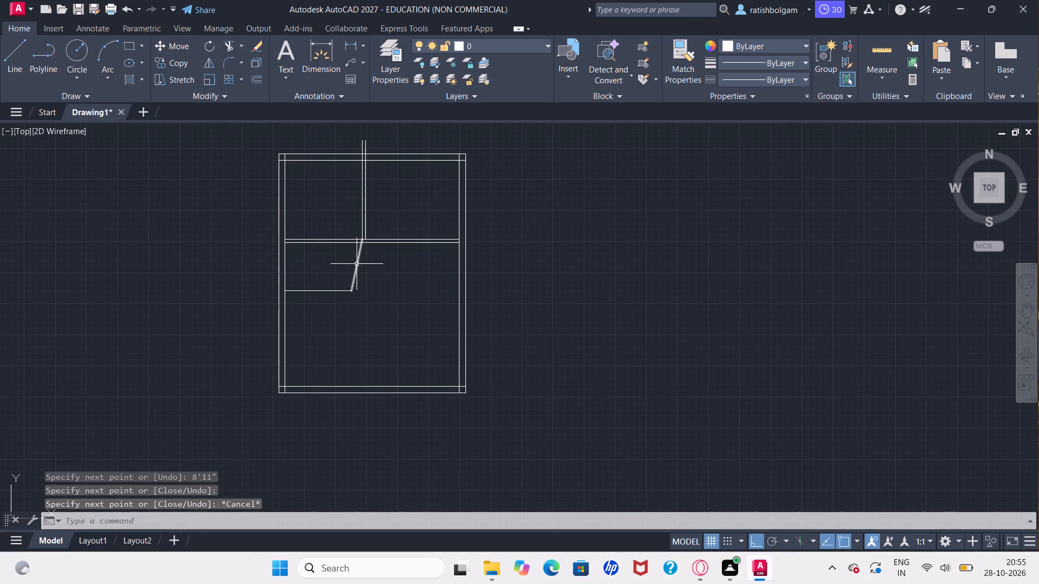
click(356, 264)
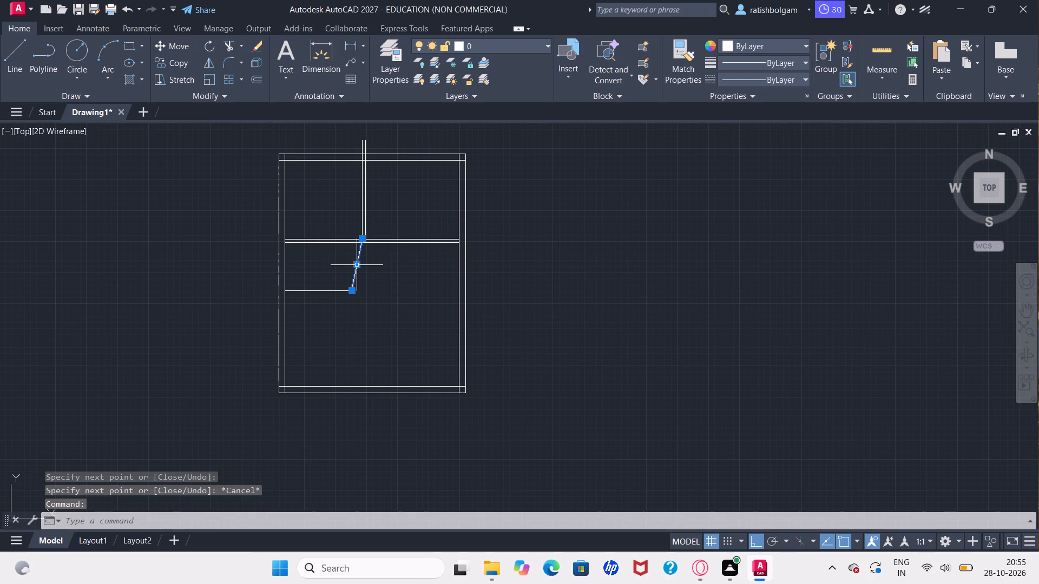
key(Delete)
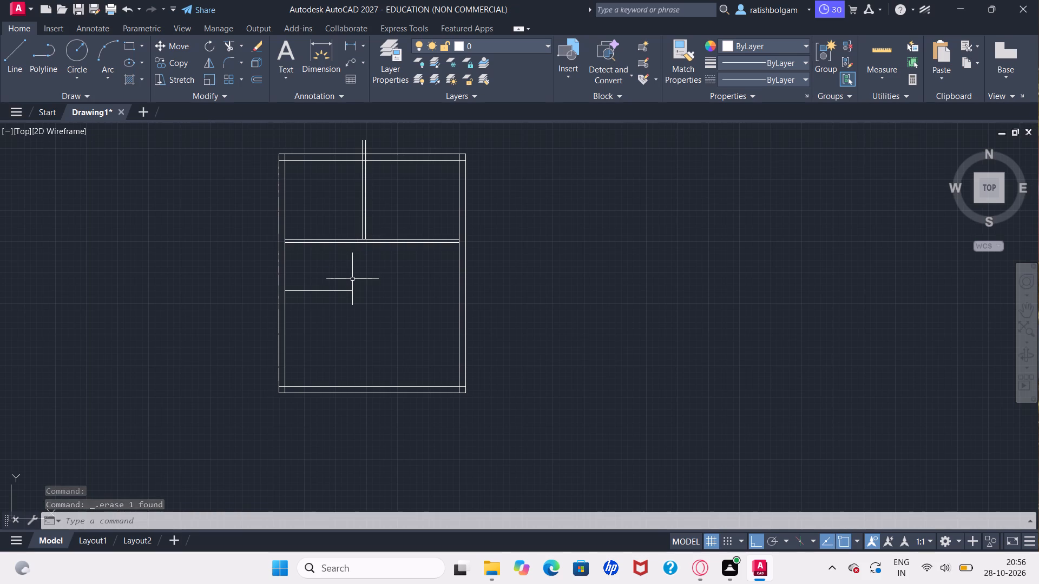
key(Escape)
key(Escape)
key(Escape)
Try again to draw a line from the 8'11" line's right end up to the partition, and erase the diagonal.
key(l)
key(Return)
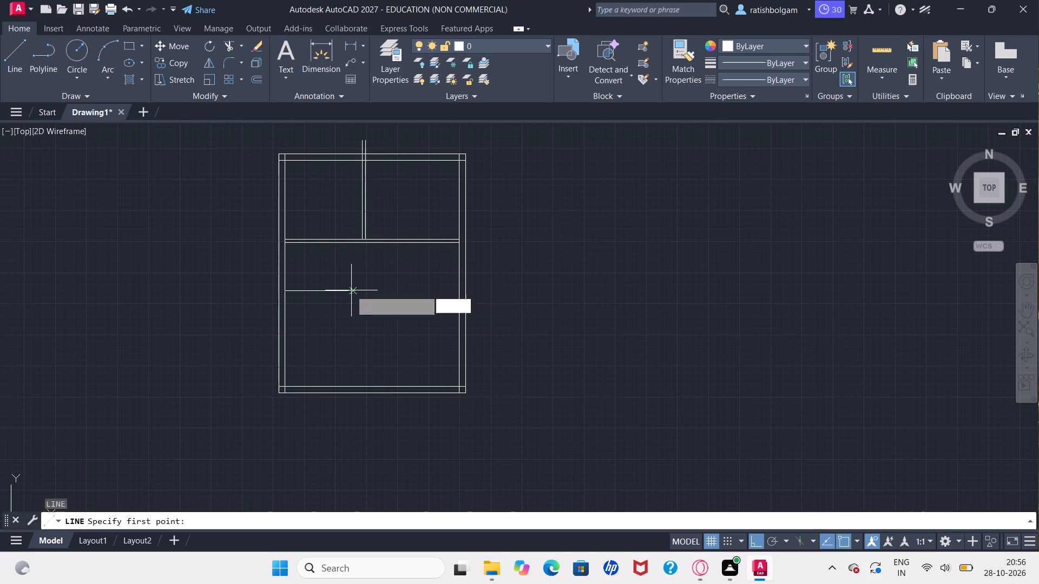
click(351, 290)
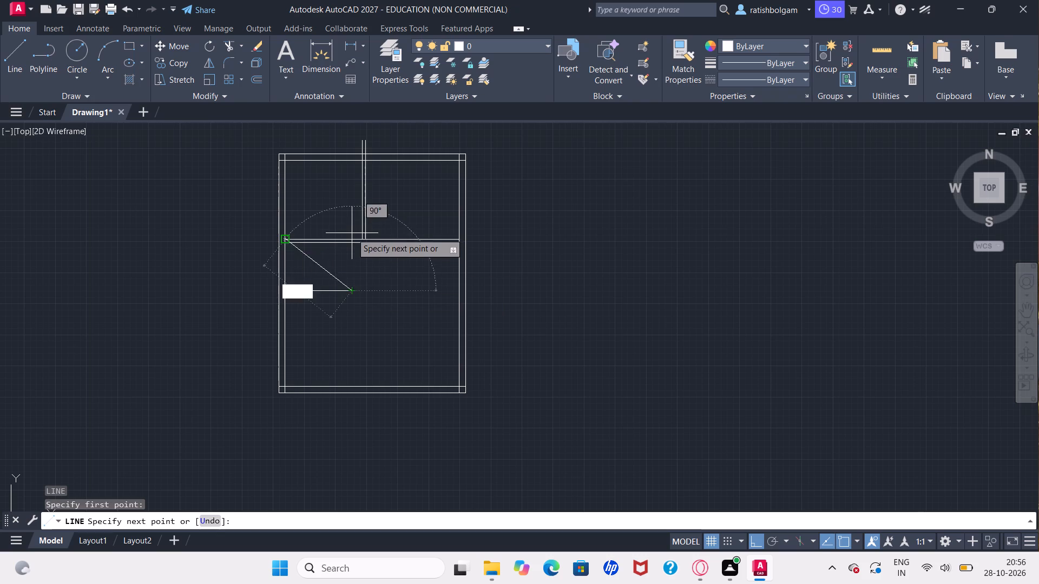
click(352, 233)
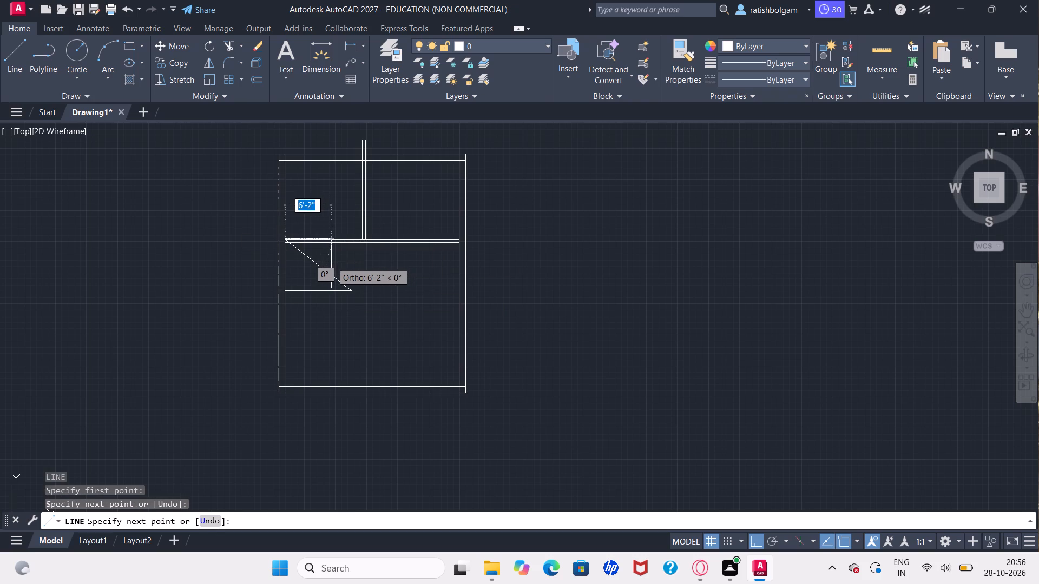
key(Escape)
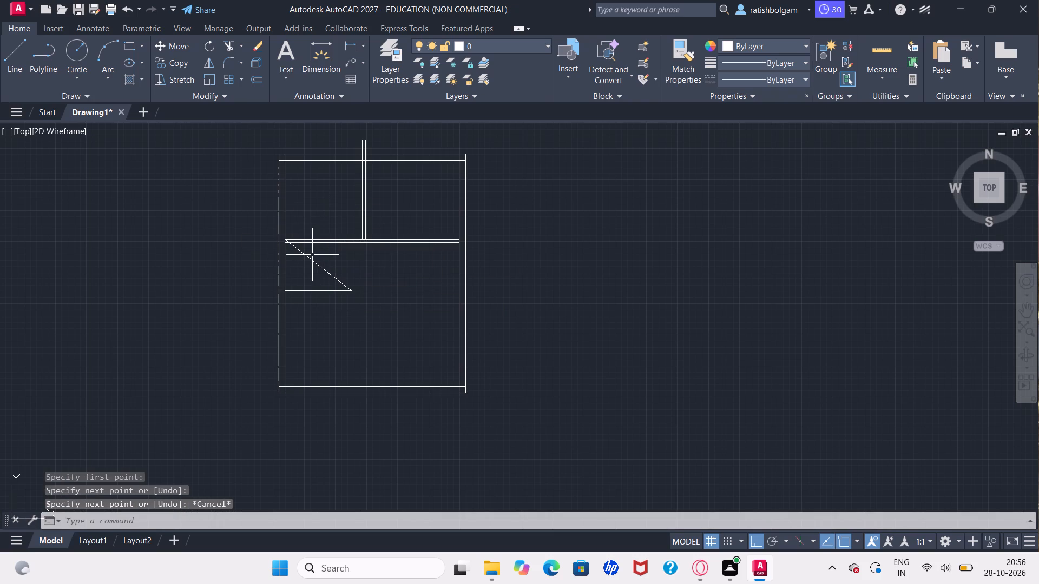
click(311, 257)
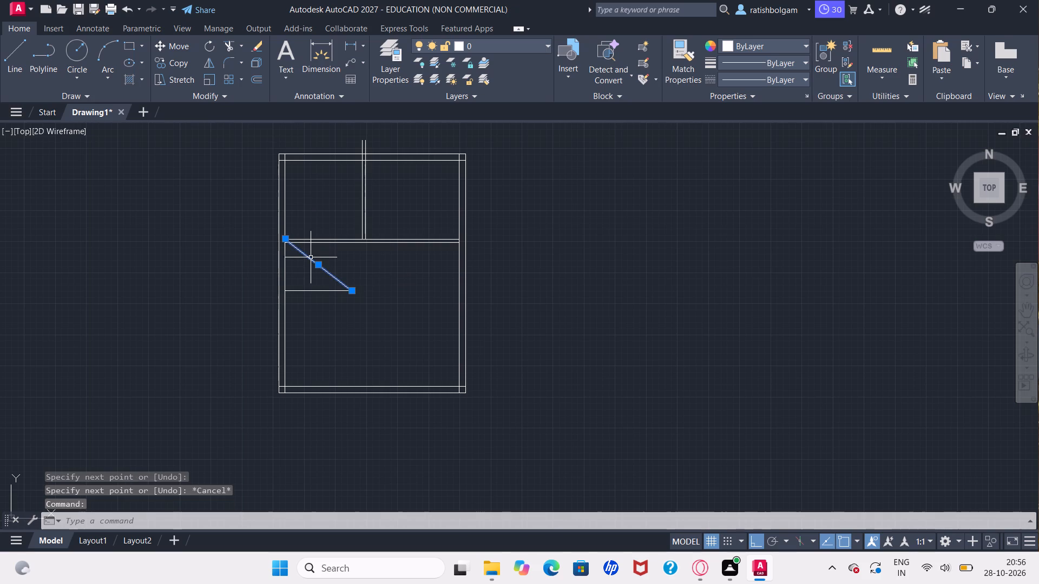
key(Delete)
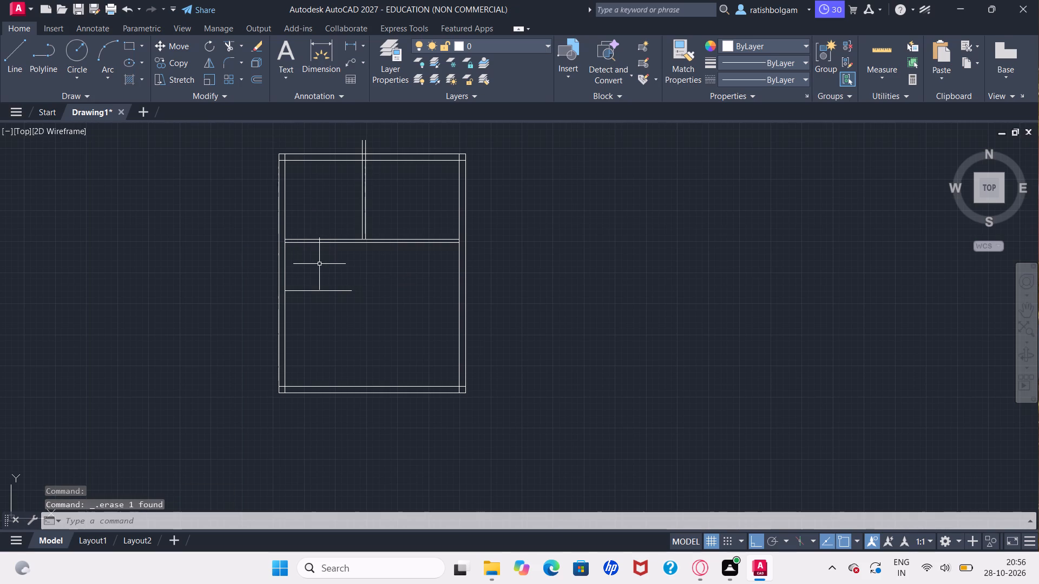
Draw a vertical line about 11'7" up from the 8'11" line's right end, crossing the horizontal partition.
key(l)
key(Return)
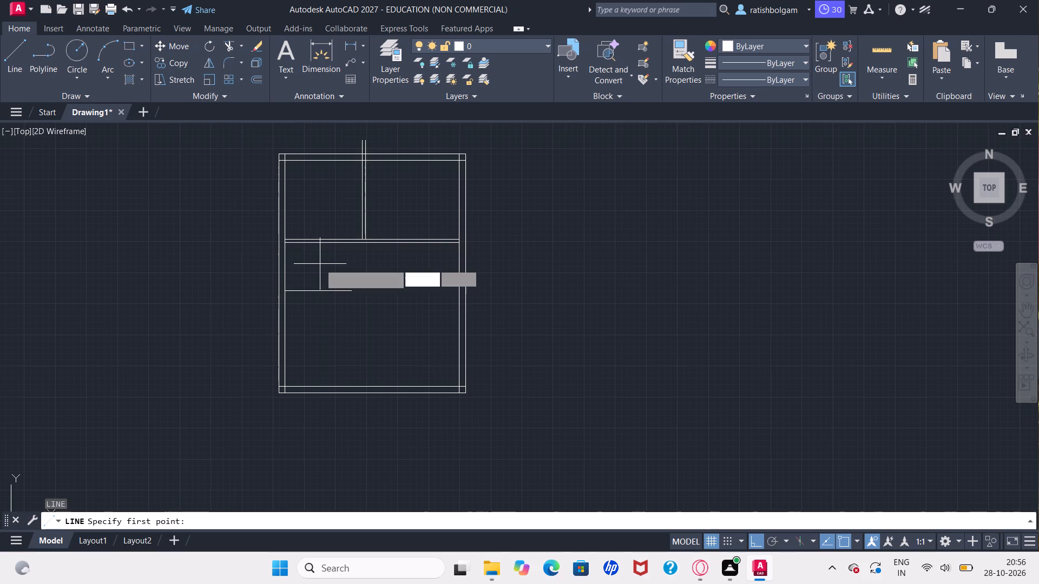
click(352, 291)
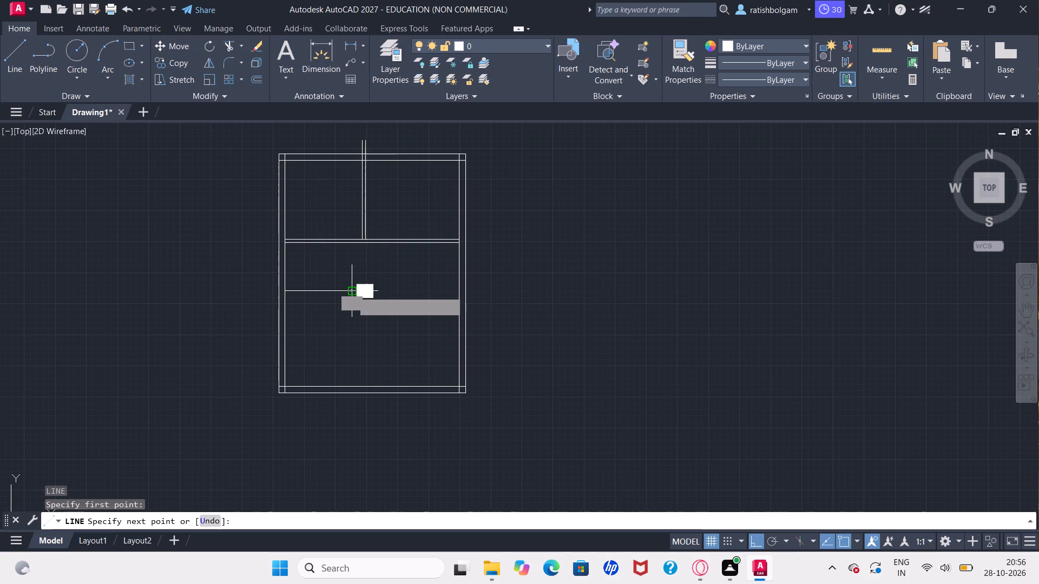
click(350, 204)
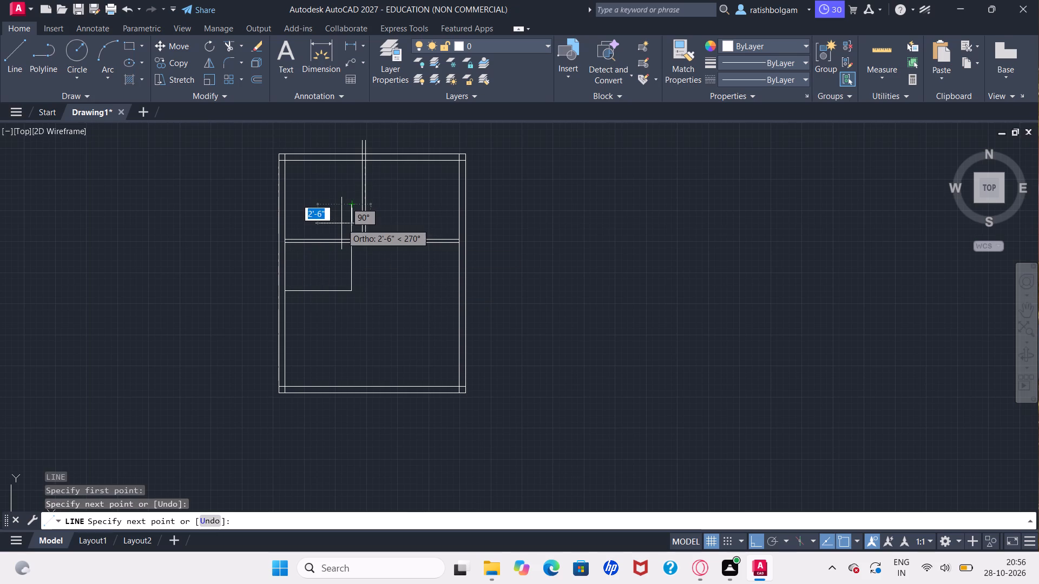
key(Escape)
key(Escape)
key(Escape)
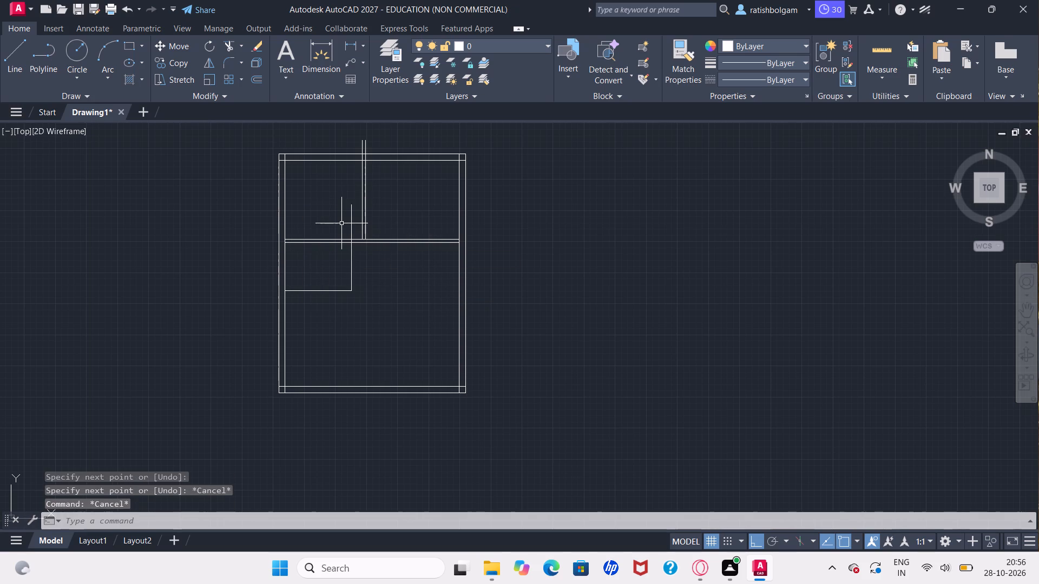
ctrl+scroll(341, 223, up, 2)
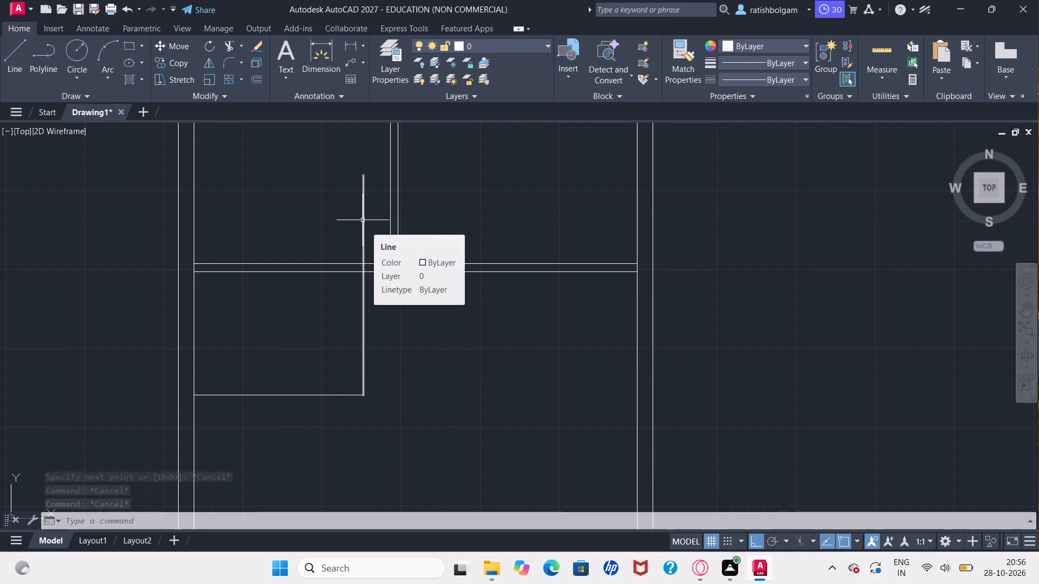
ctrl+scroll(363, 220, down, 2)
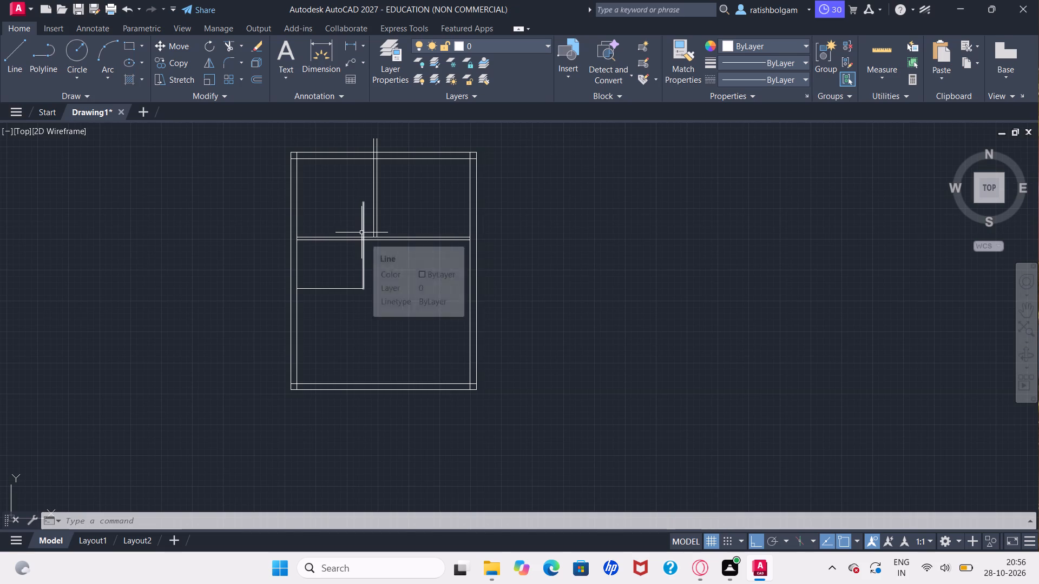
key(Escape)
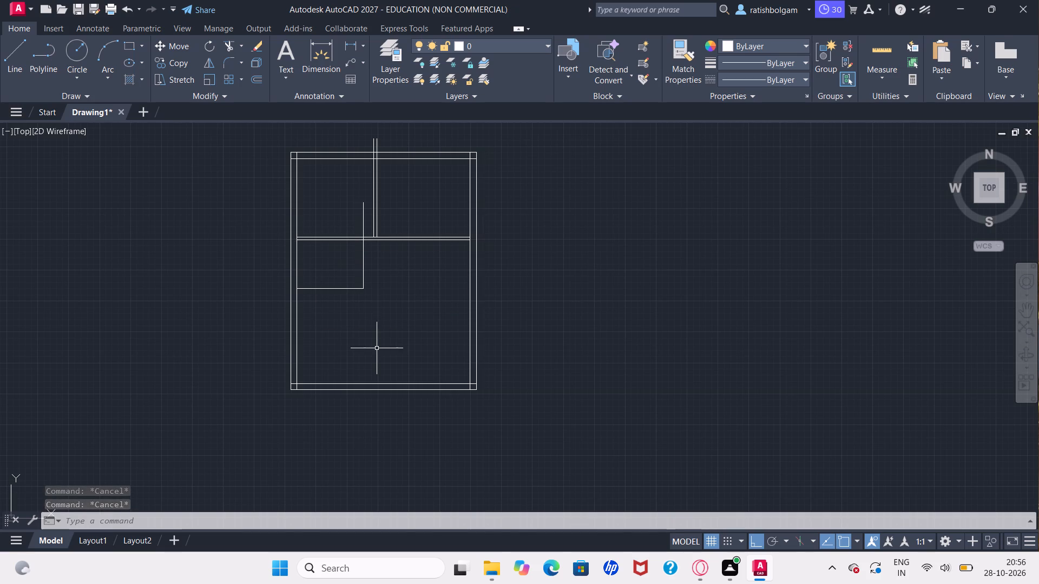
Extend the 8'11" horizontal line to the inner face of the right wall.
text(EX)
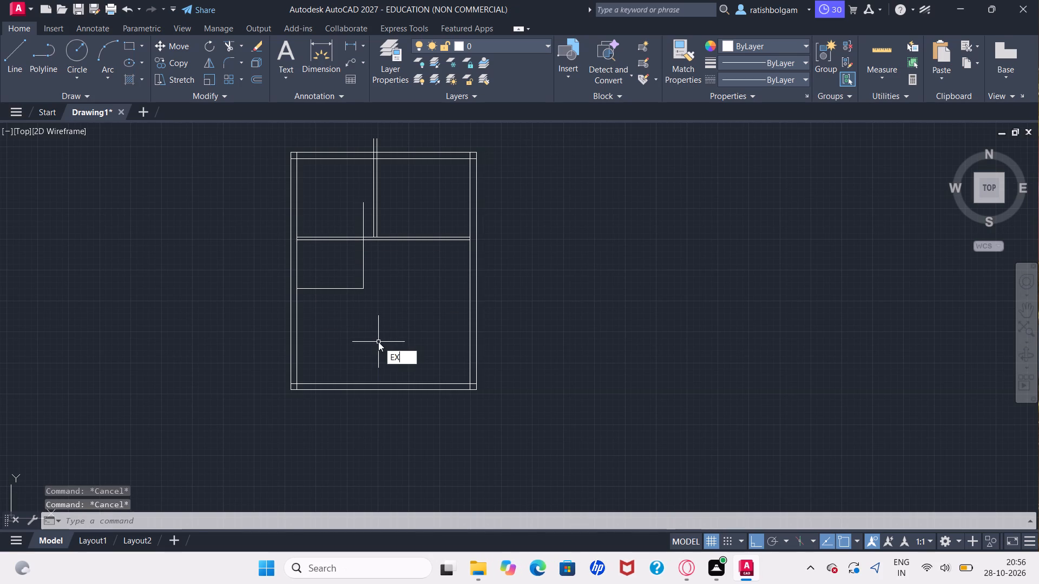
key(Return)
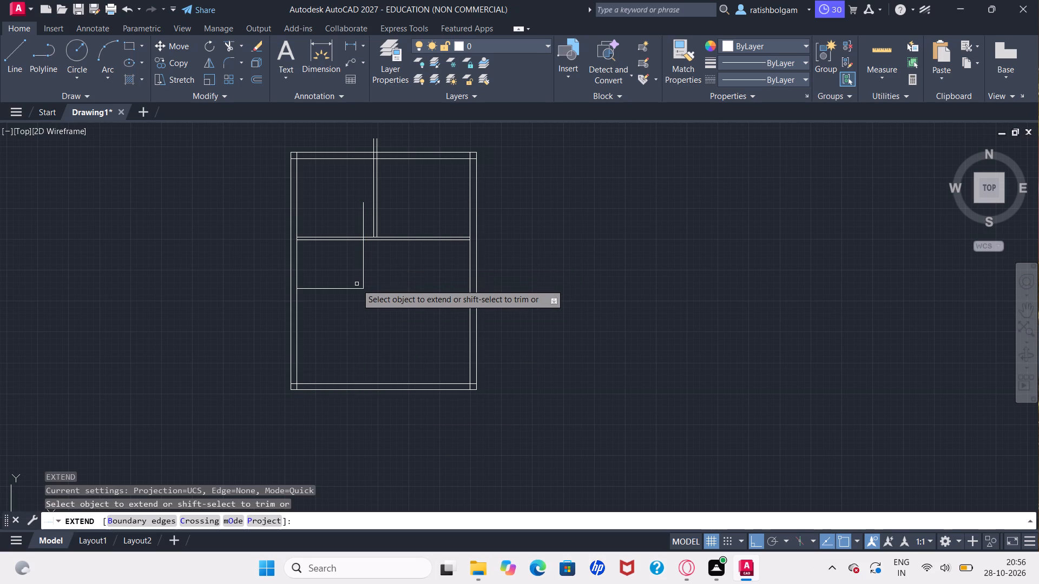
click(354, 288)
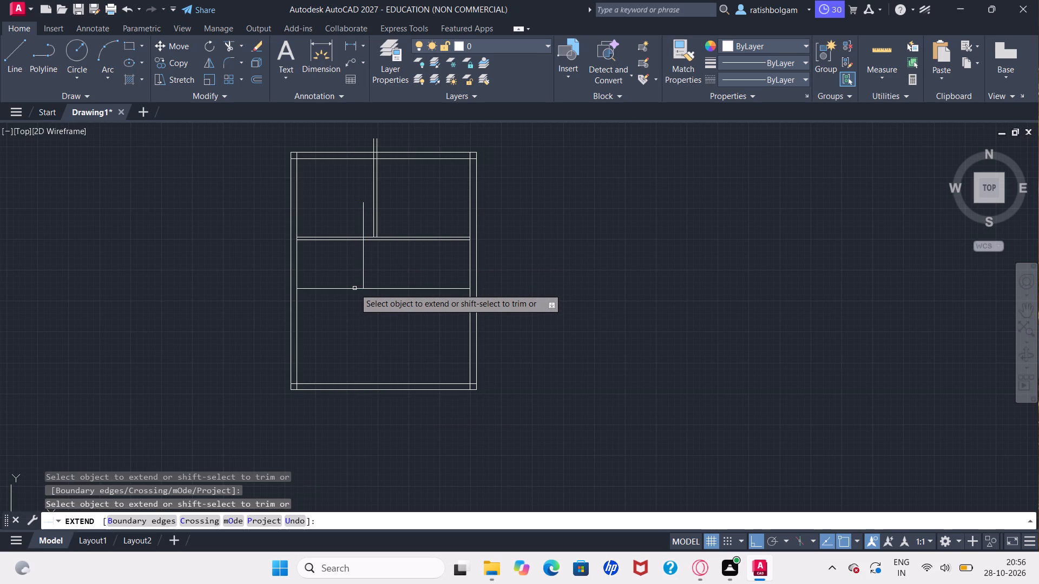
key(Escape)
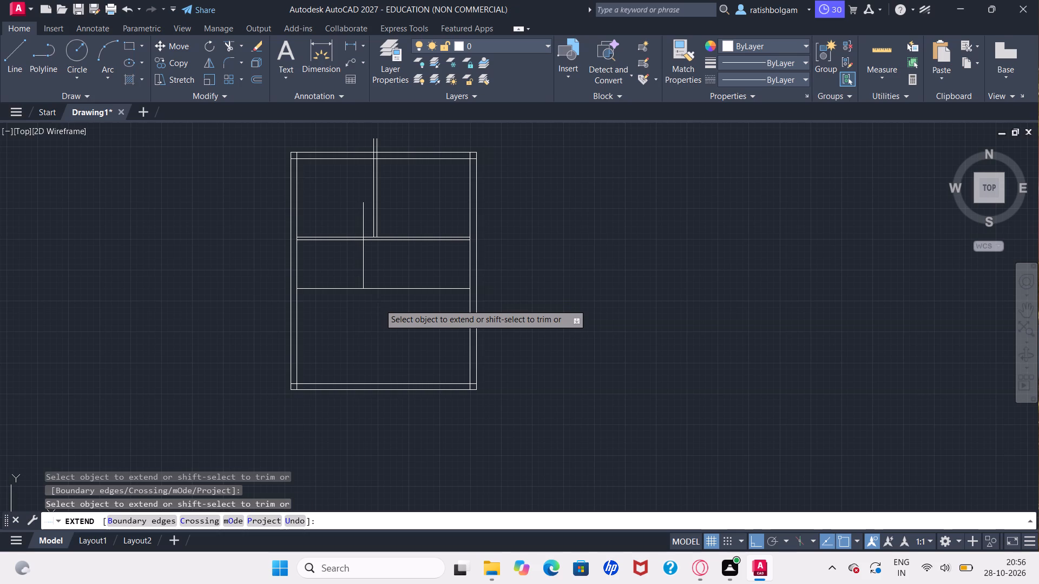
key(Escape)
key(Escape)
key(Escape)
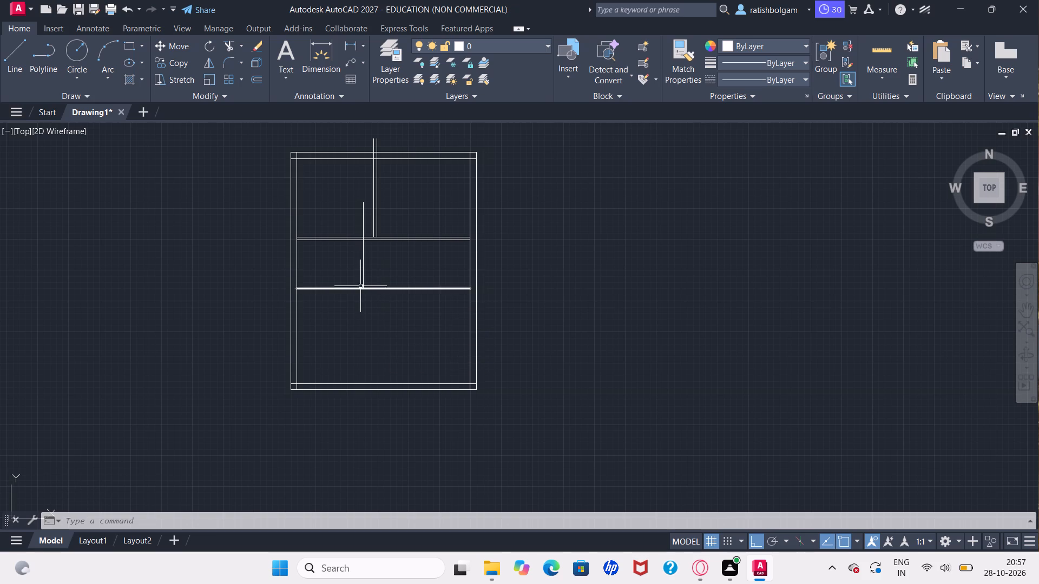
Draw a line 8'2" to the right from the left vertical's base, continuing about 10'8" up across the horizontal partition.
key(l)
key(Return)
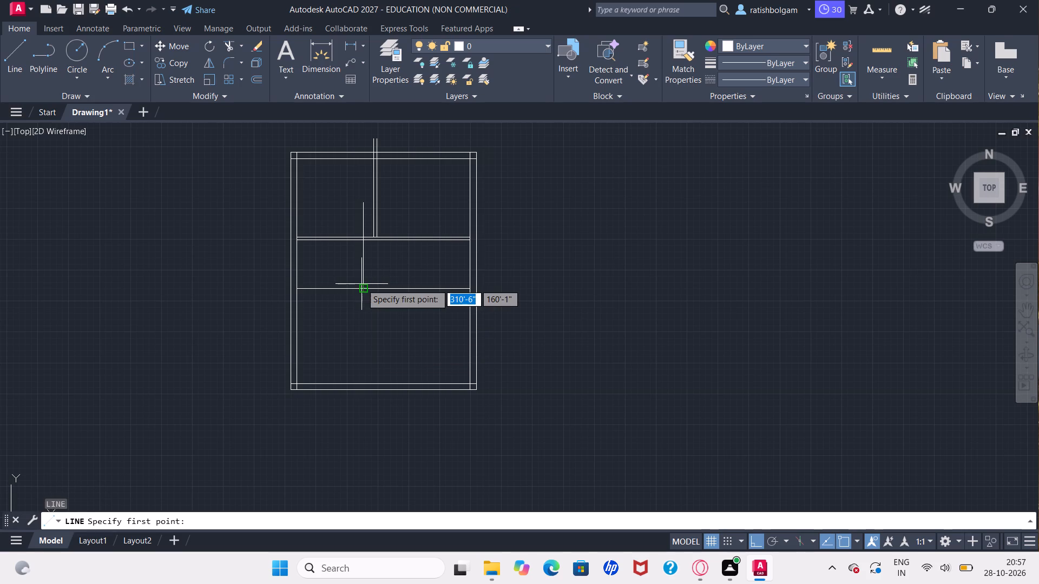
drag(361, 290, 379, 287)
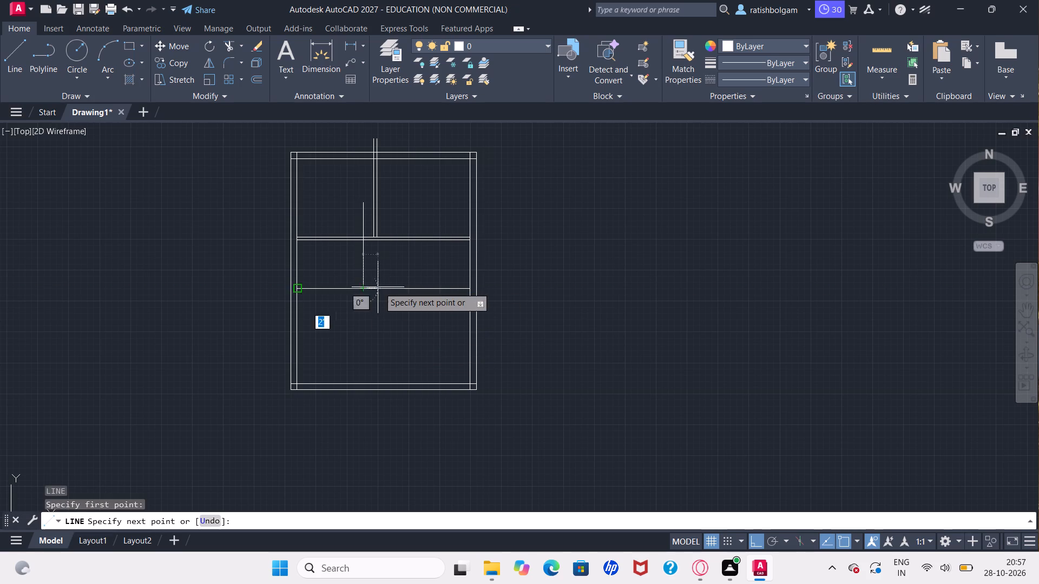
drag(379, 287, 397, 287)
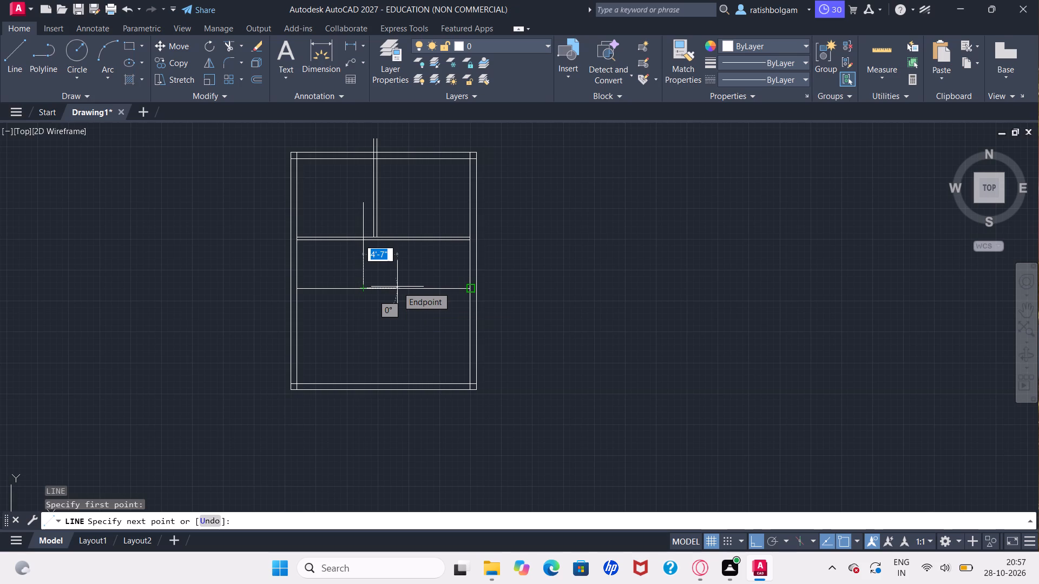
key(8)
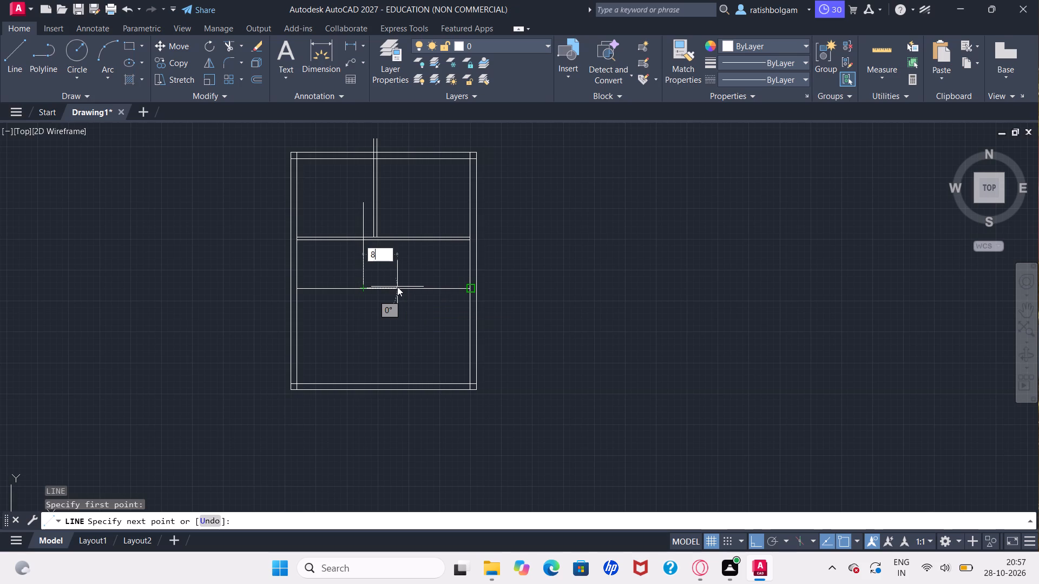
key(apostrophe)
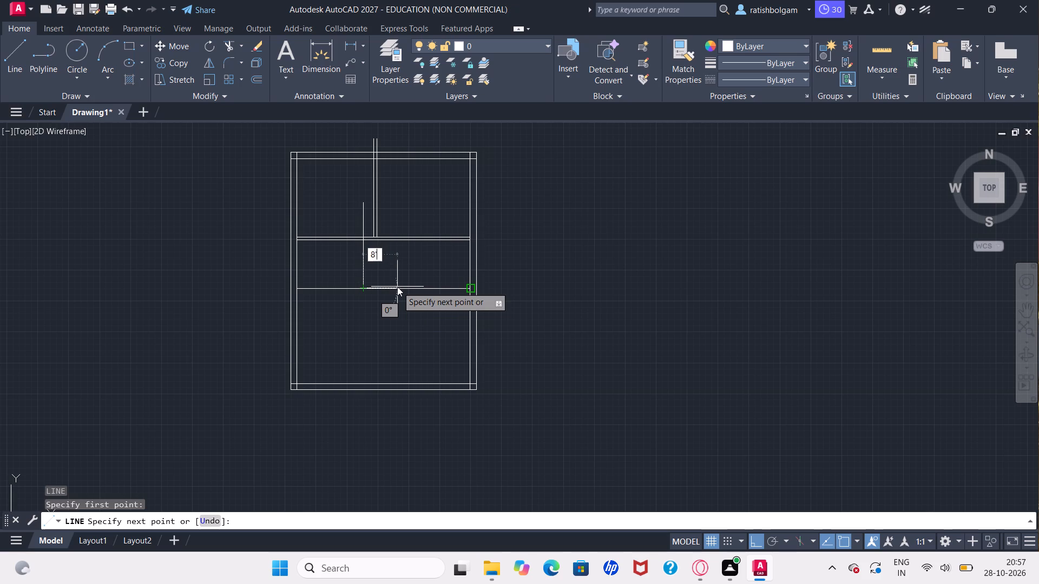
key(2)
key(shift+quotedbl)
key(Return)
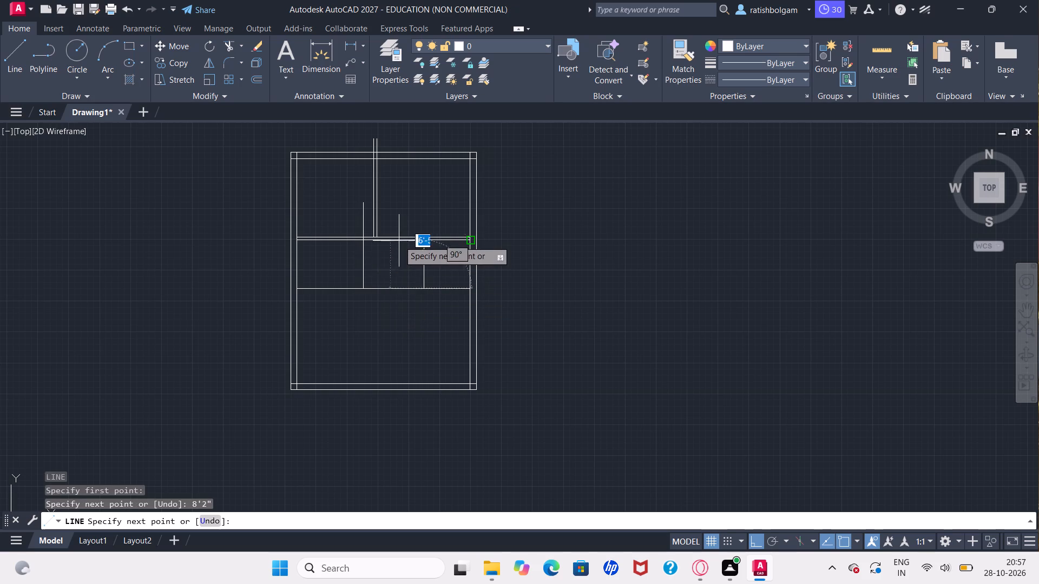
click(388, 209)
key(Escape)
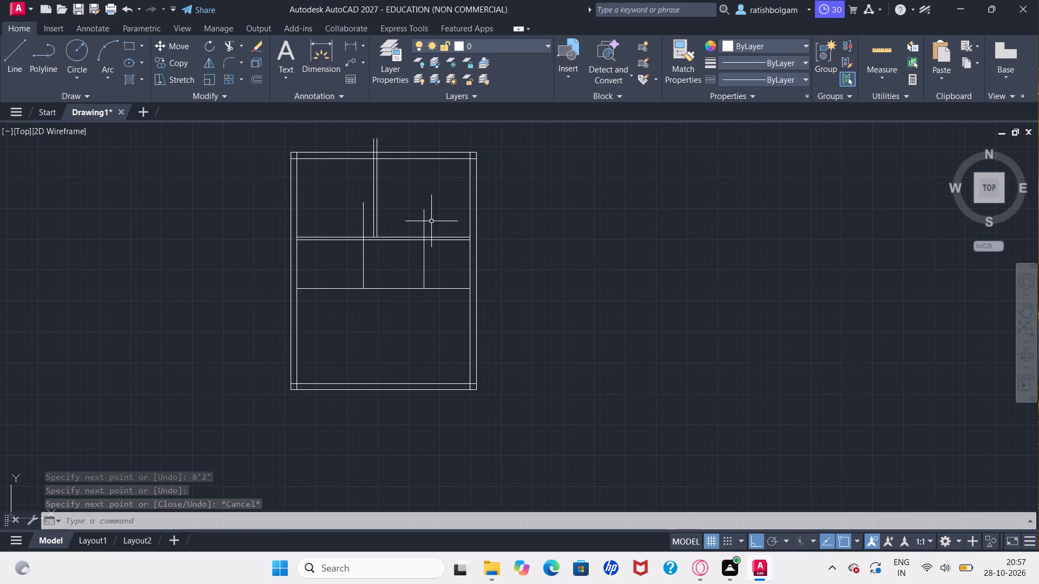
Trim both new verticals above the horizontal partition and the upper vertical partition's two lines beyond the top outer wall.
text(TR)
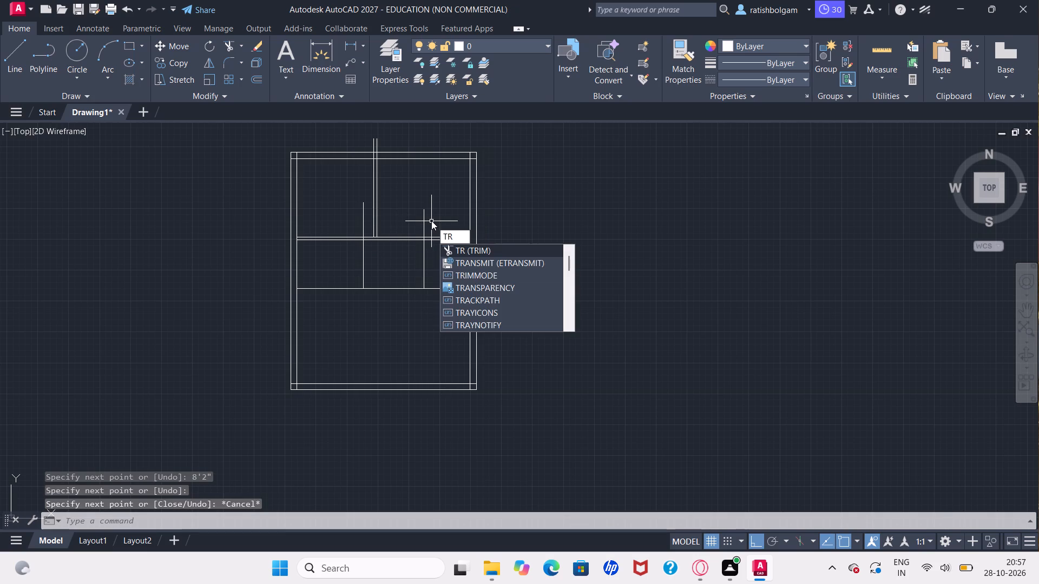
key(Return)
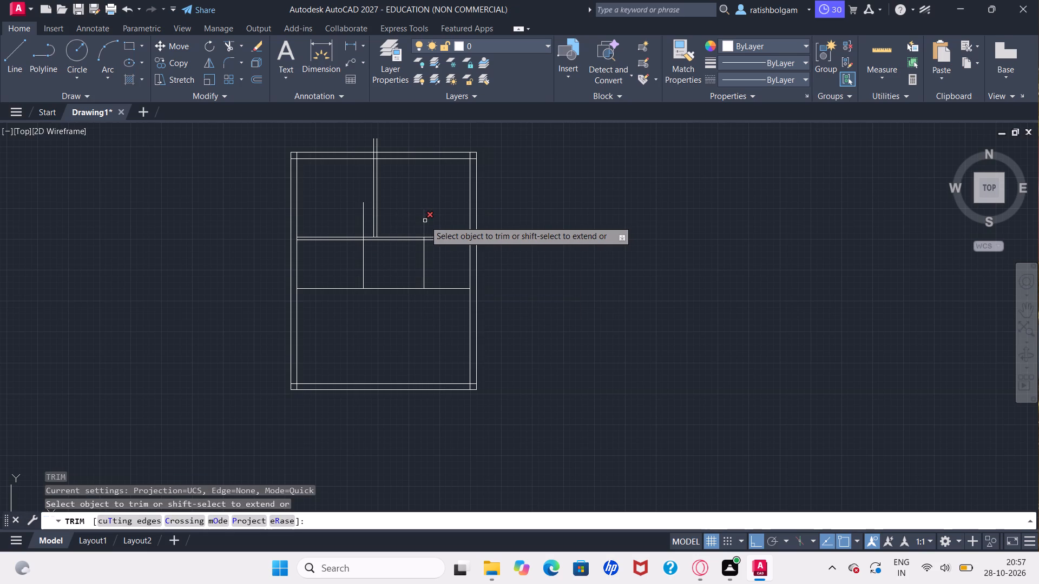
click(425, 220)
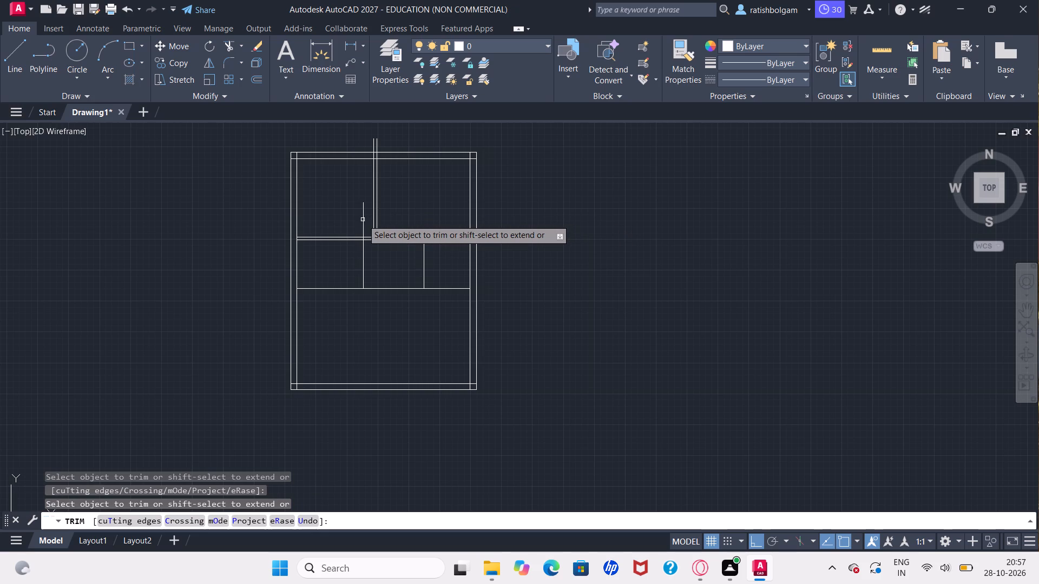
click(363, 220)
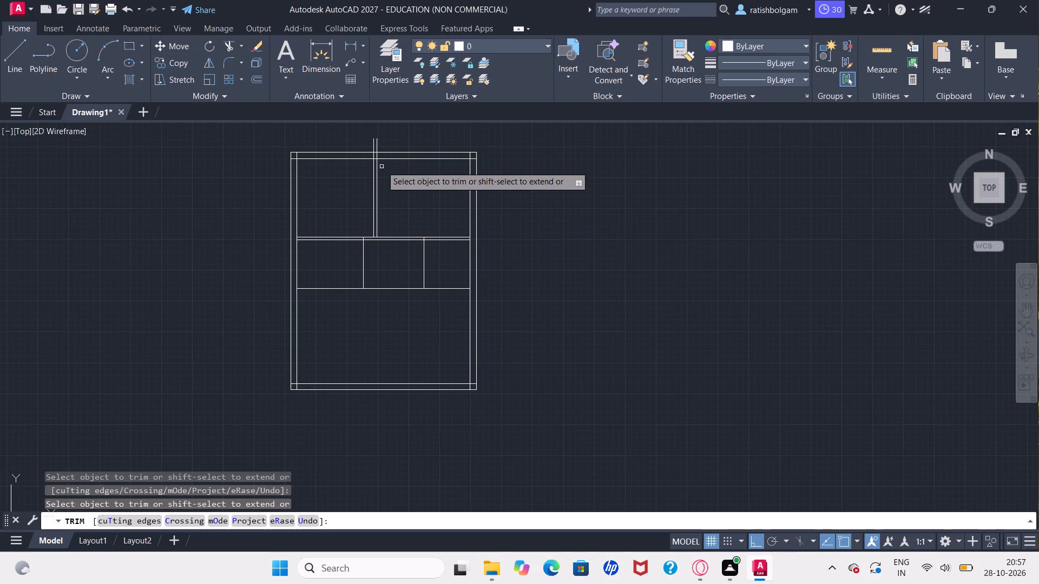
click(377, 142)
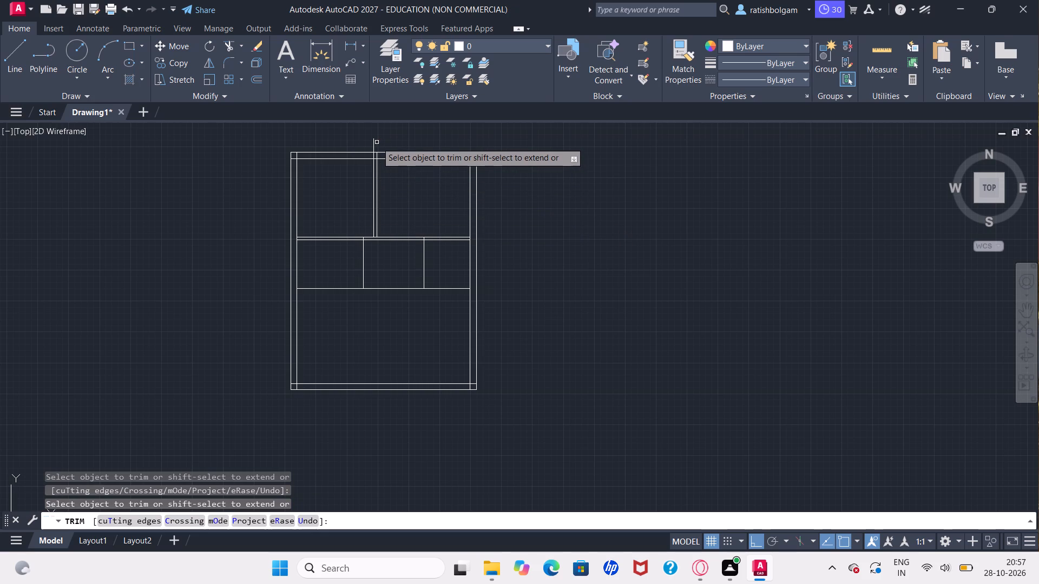
click(373, 142)
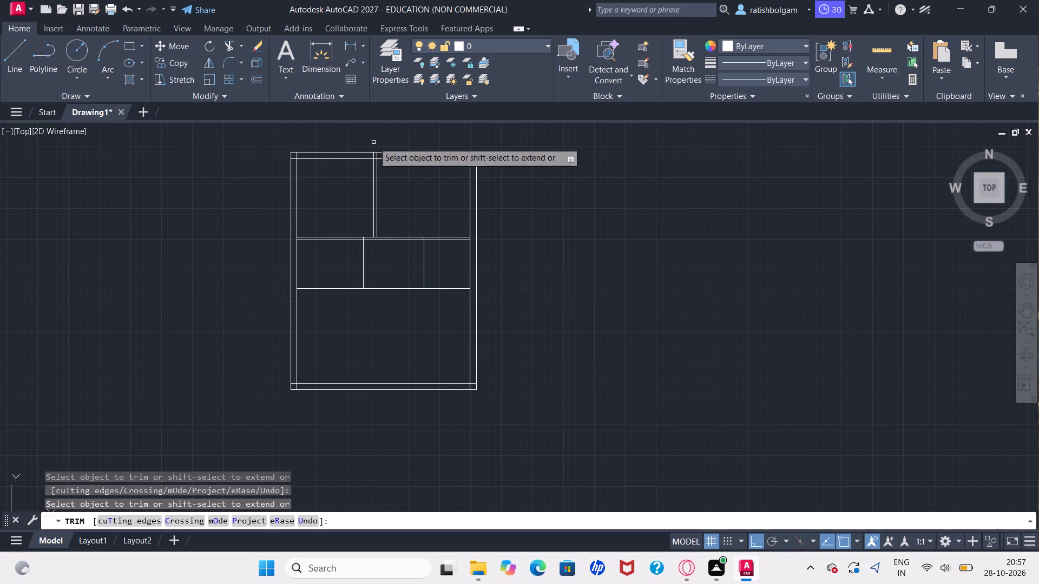
key(Escape)
key(Escape)
key(Escape)
key(Escape)
key(Escape)
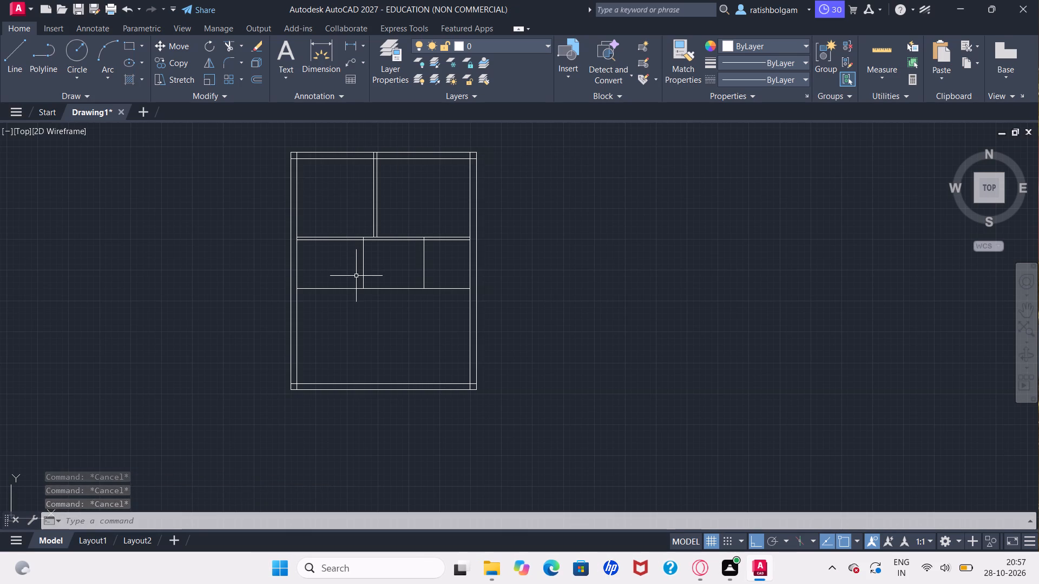
Offset the middle row's two vertical lines by 5", the left one to the right and the right one to the left.
text(OFF)
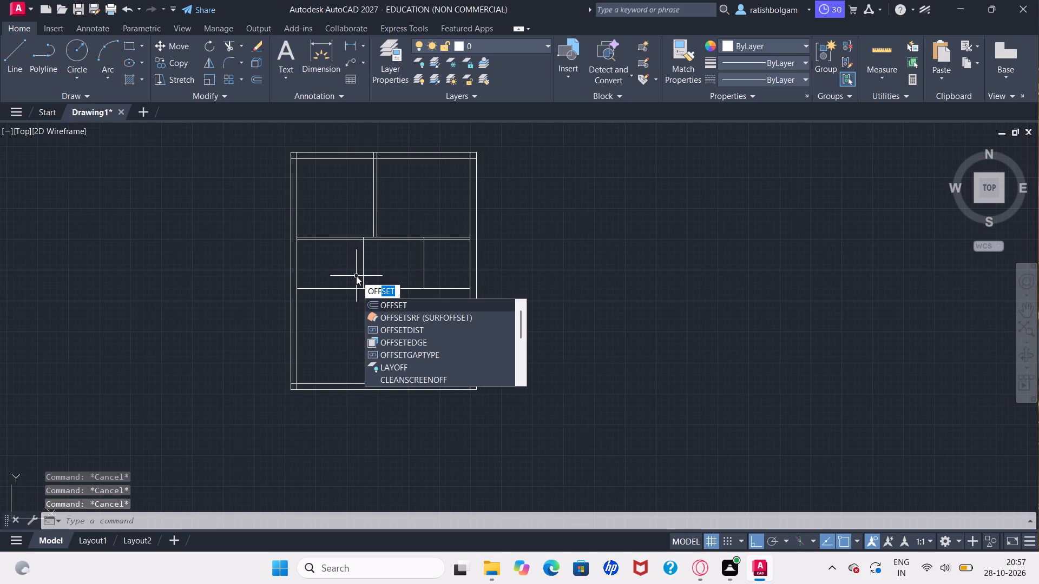
key(Return)
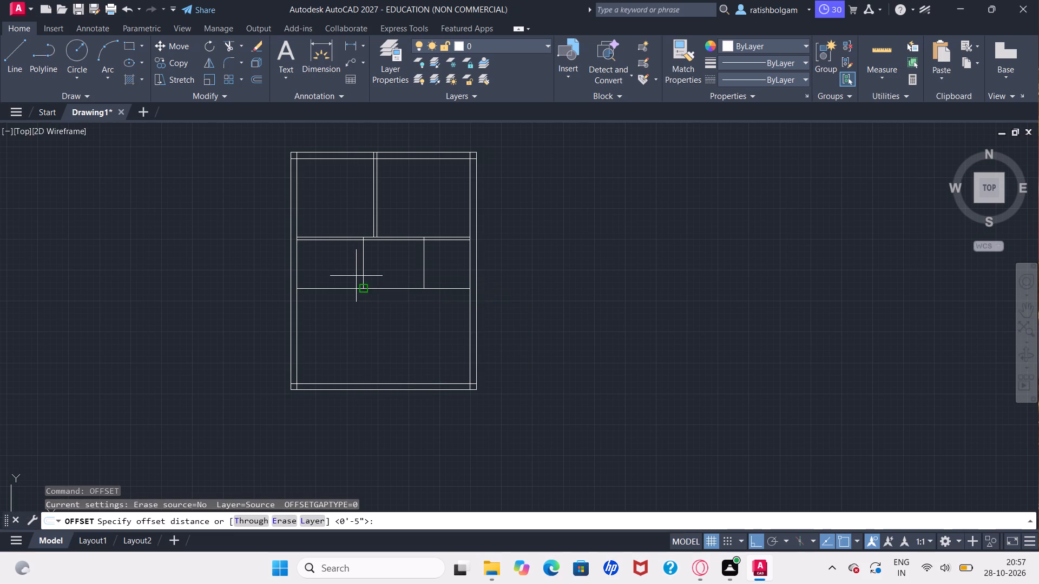
key(5)
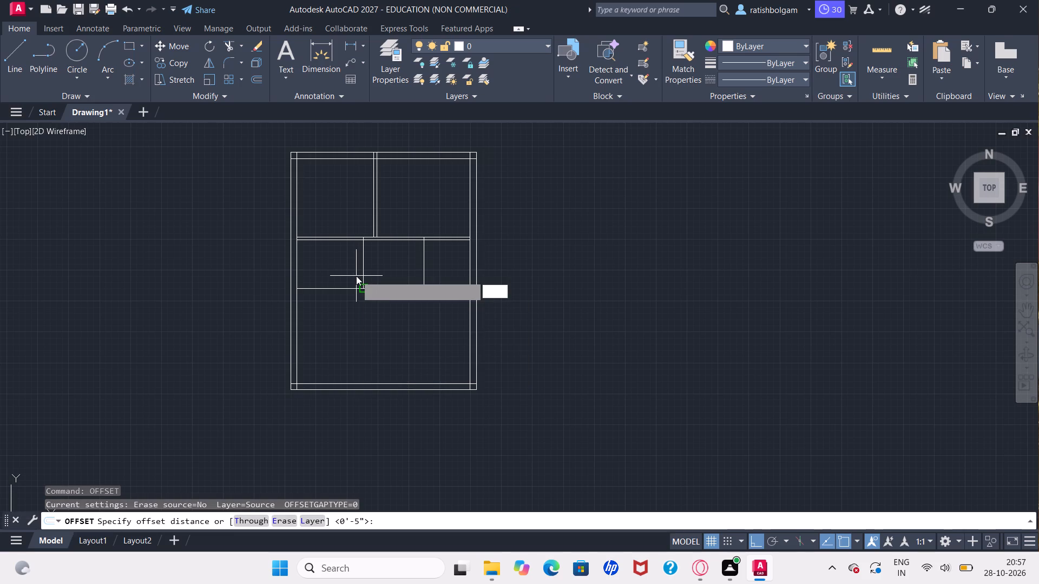
key(shift+quotedbl)
key(Return)
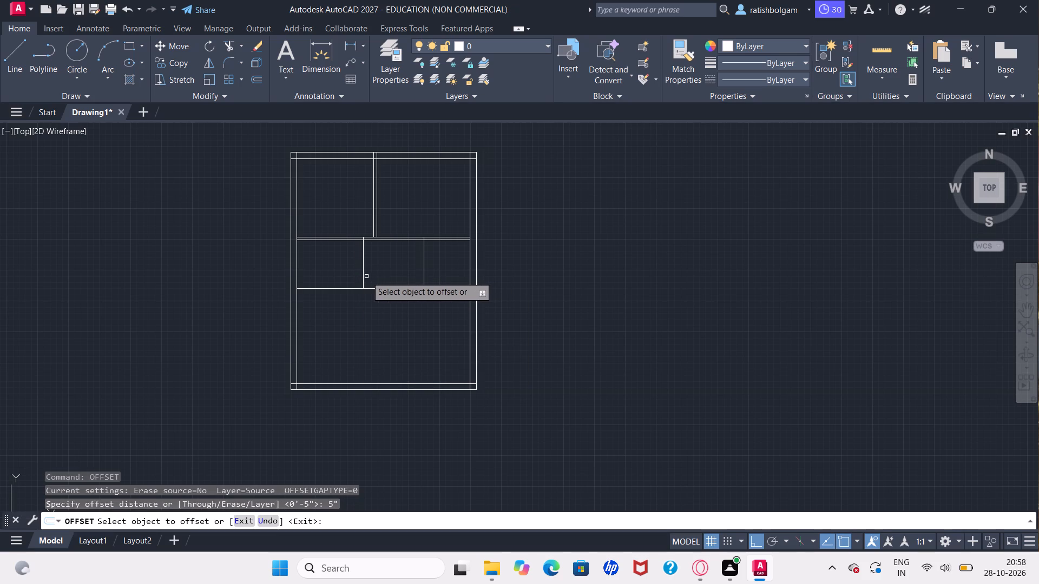
click(364, 274)
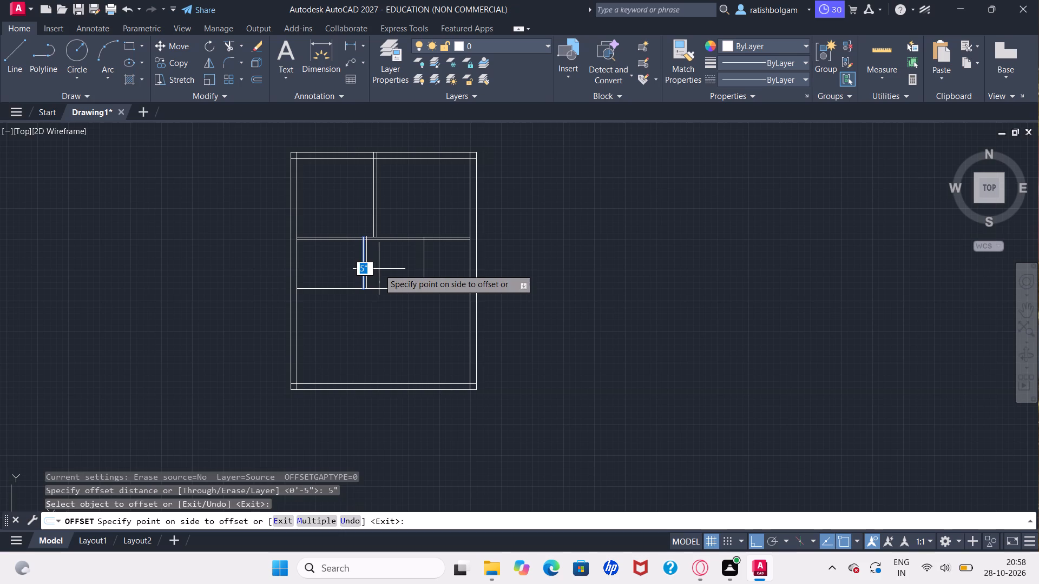
click(379, 269)
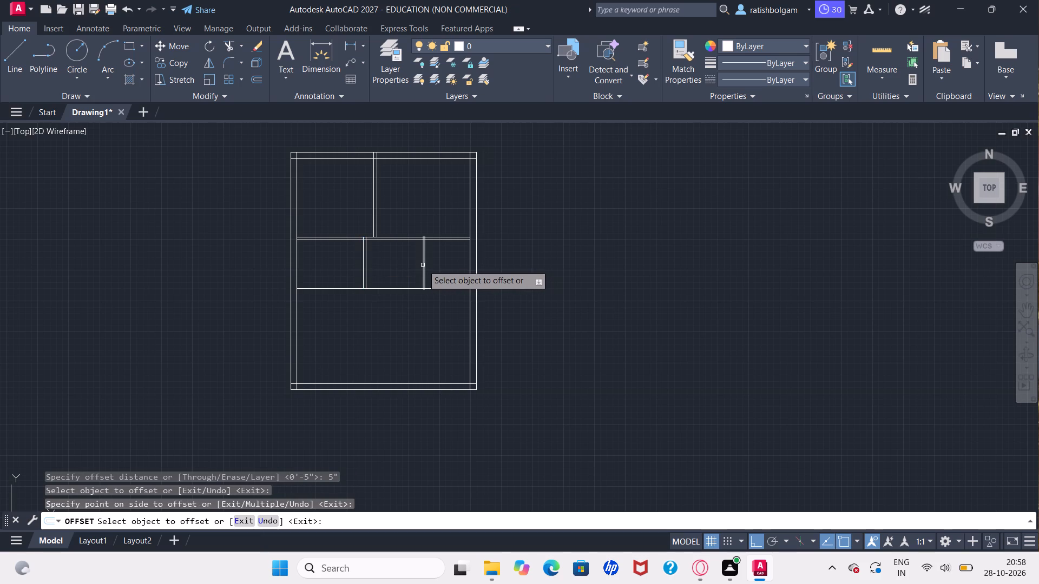
click(424, 264)
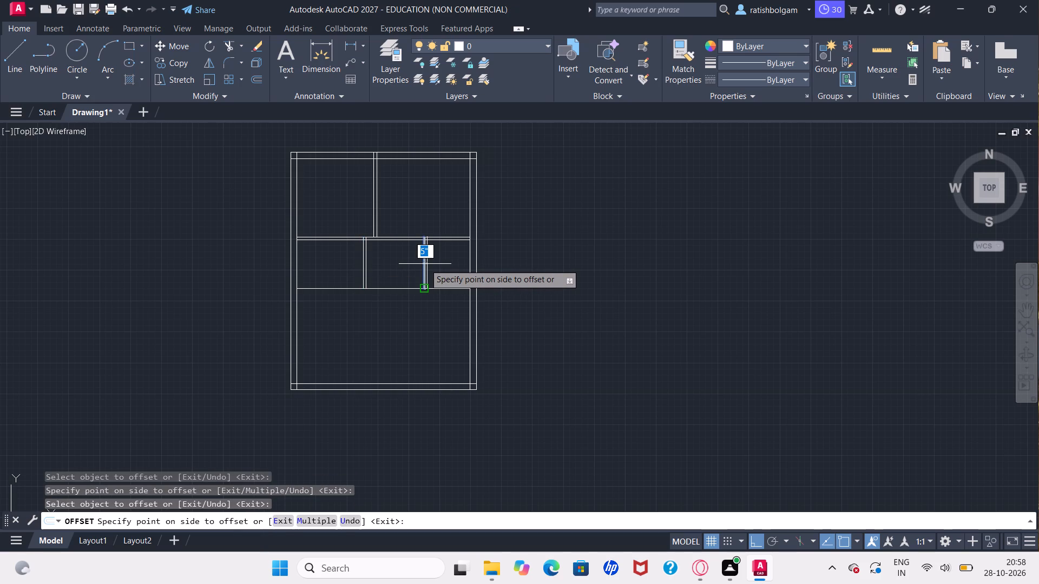
click(429, 263)
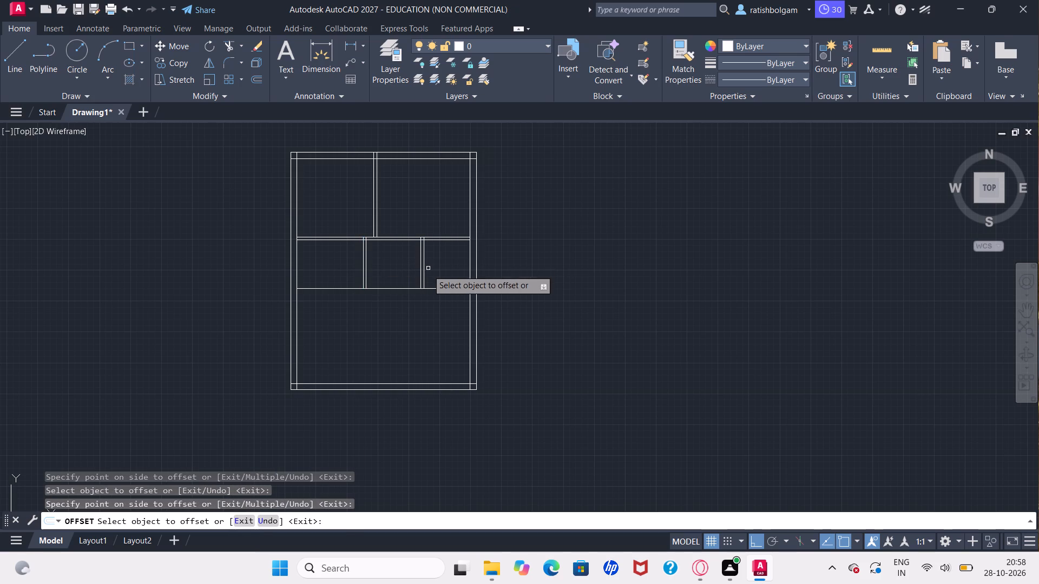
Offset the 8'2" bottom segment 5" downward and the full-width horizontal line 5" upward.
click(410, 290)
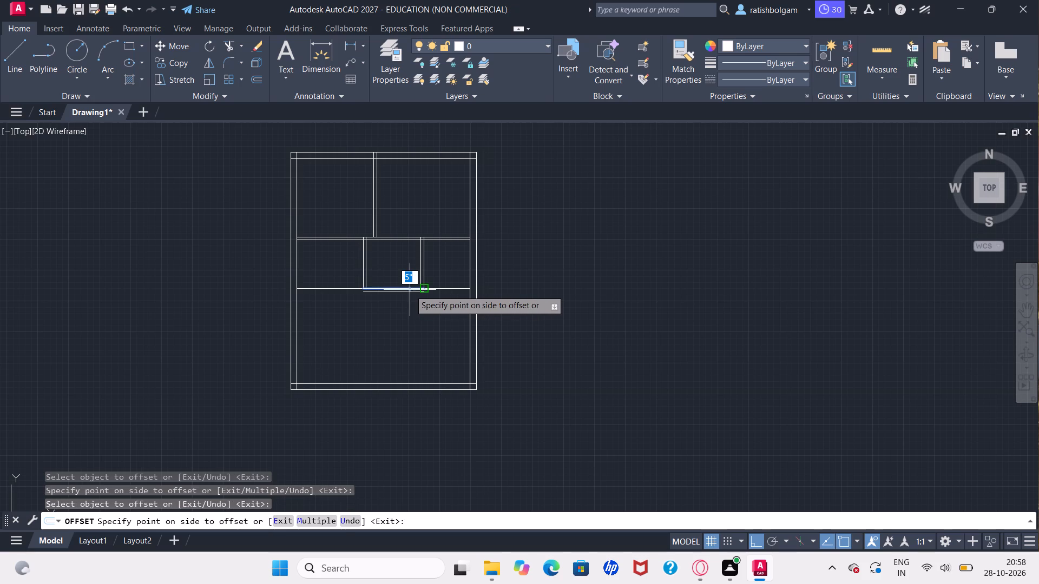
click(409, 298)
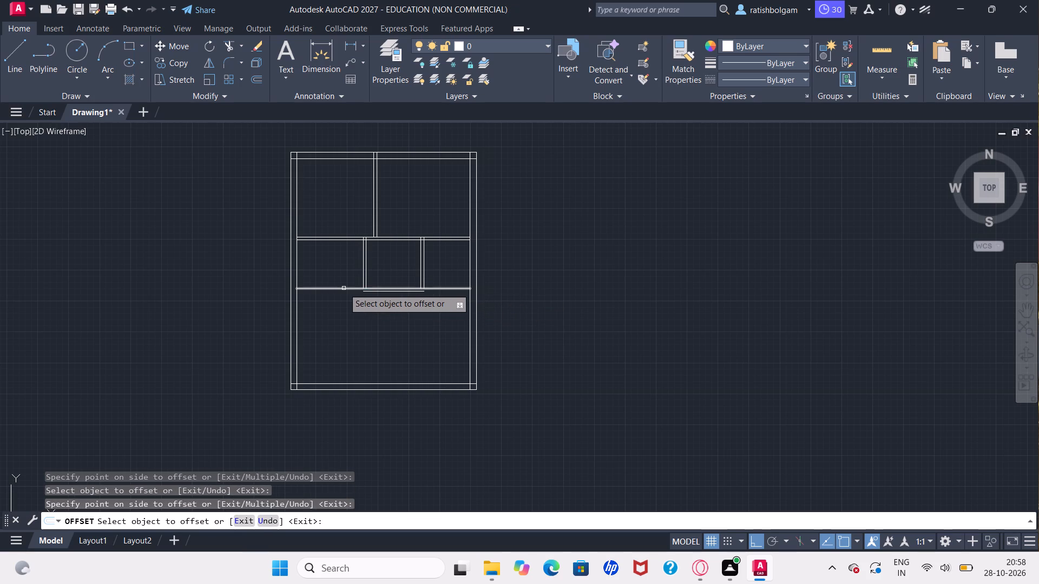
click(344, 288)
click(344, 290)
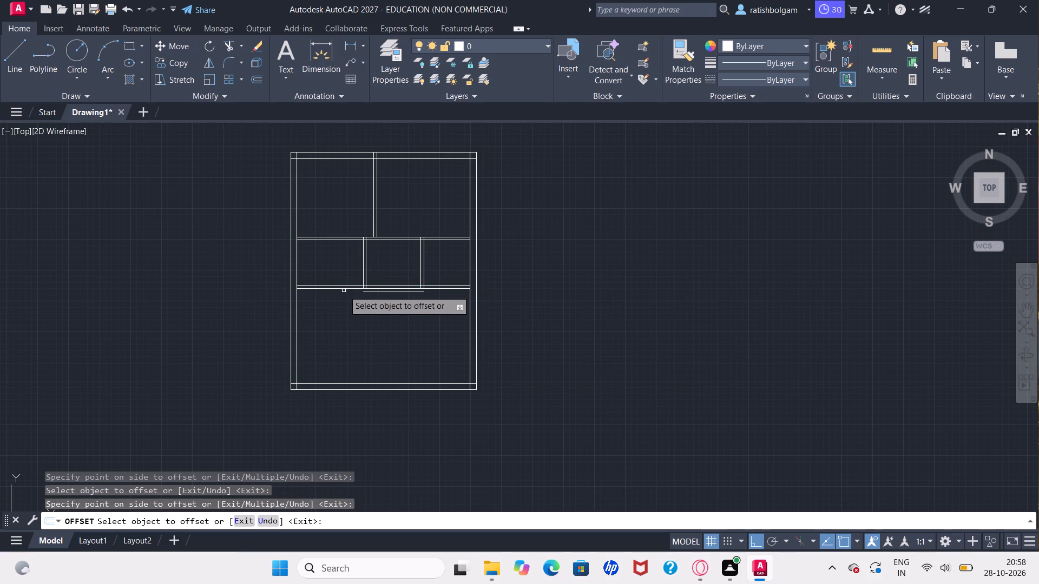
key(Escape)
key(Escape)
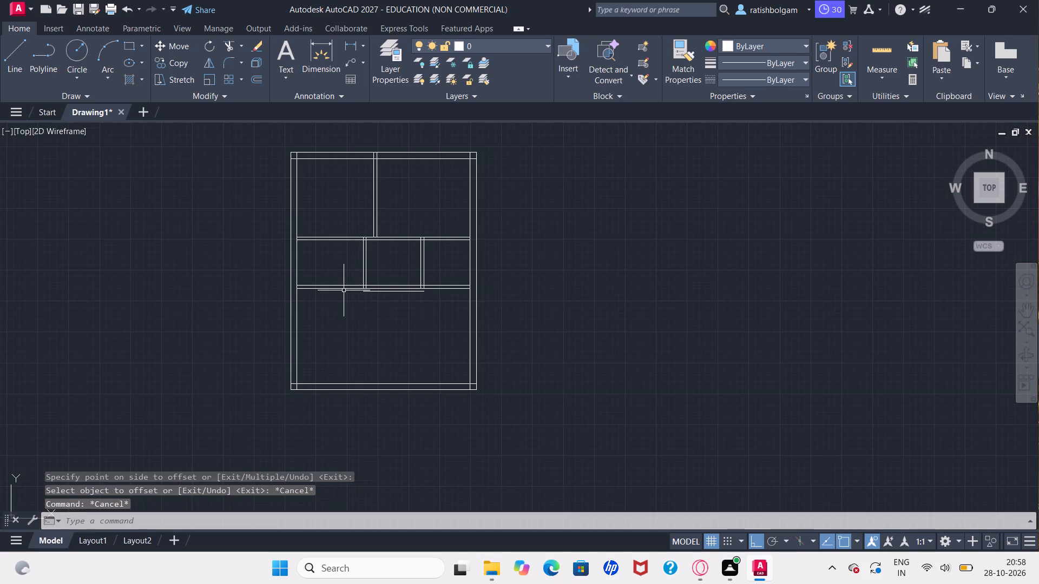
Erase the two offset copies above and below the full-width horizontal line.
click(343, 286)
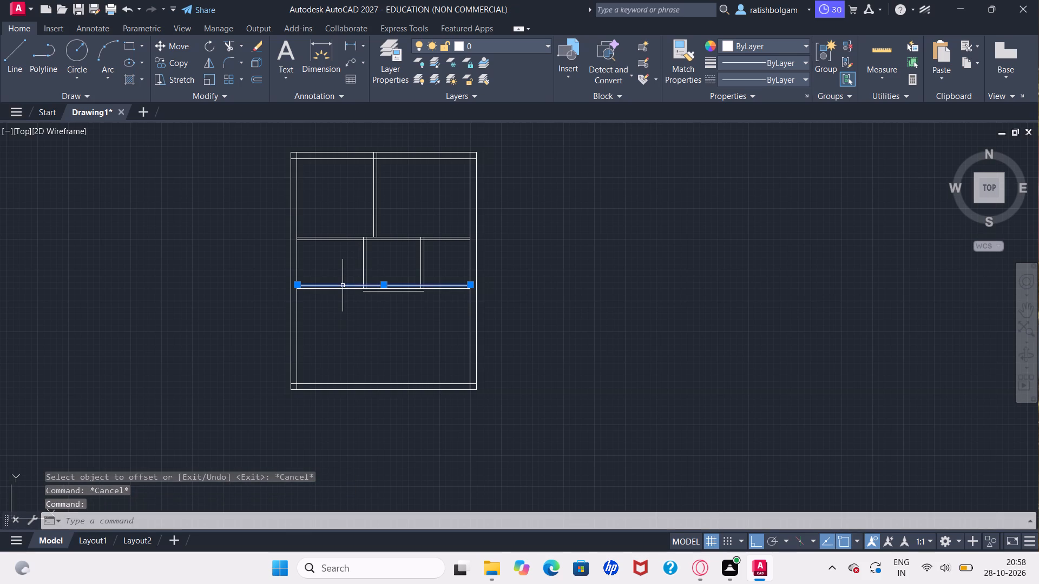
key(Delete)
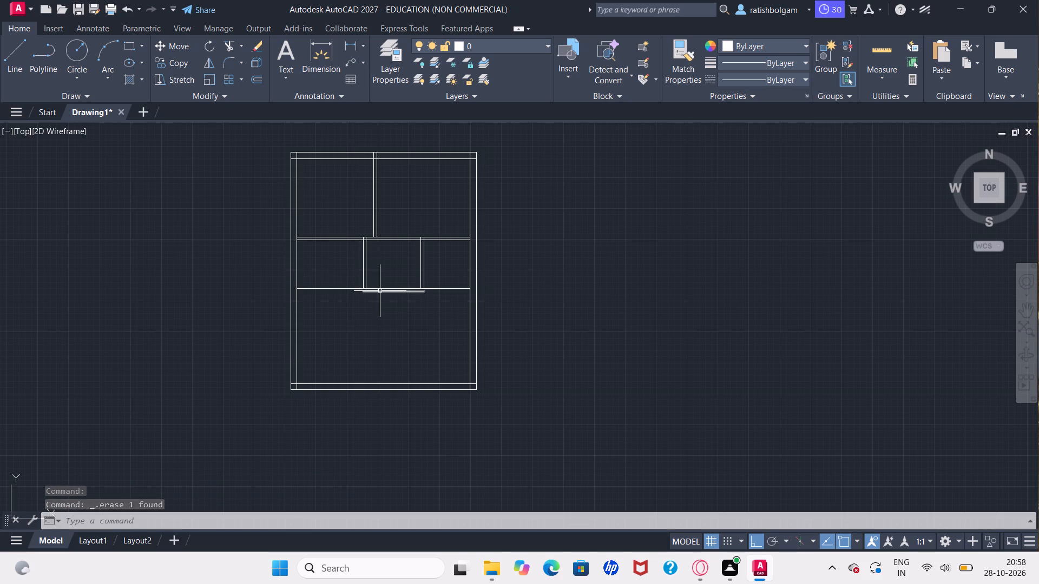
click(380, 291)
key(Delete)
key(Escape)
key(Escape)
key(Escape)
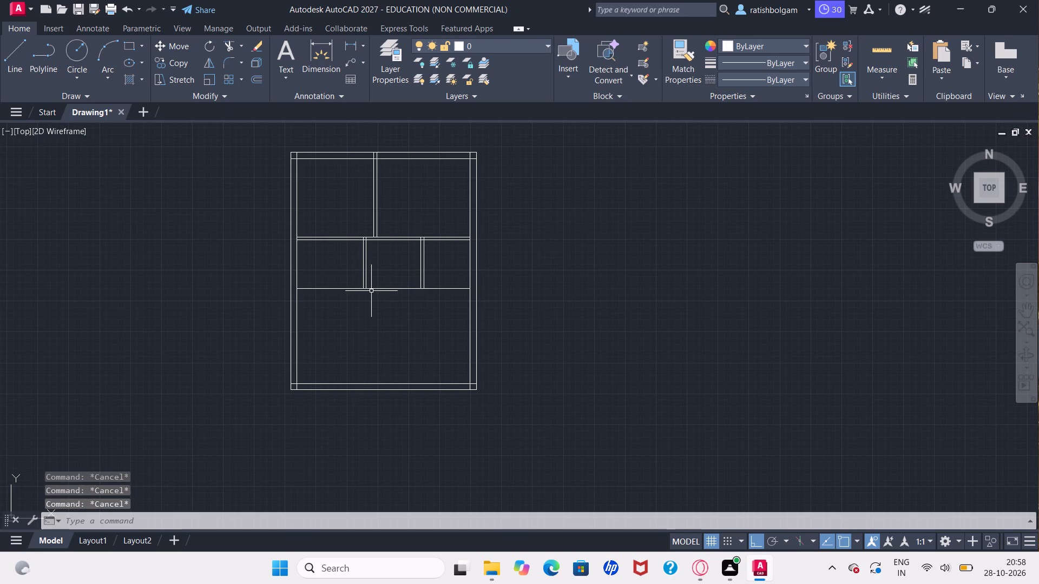
Offset the full-width horizontal line under the middle row 5" downward.
key(o)
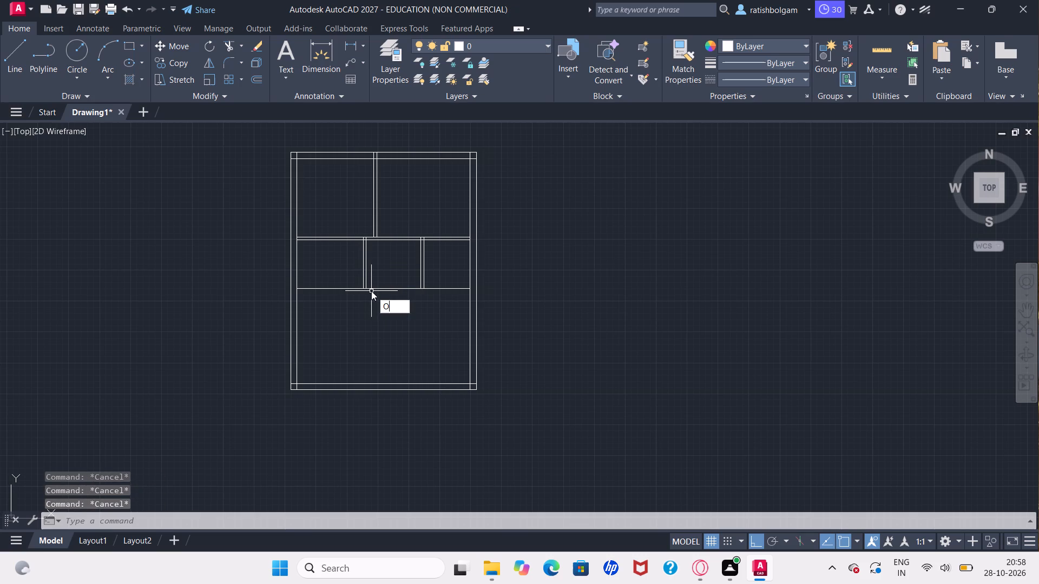
text(FF)
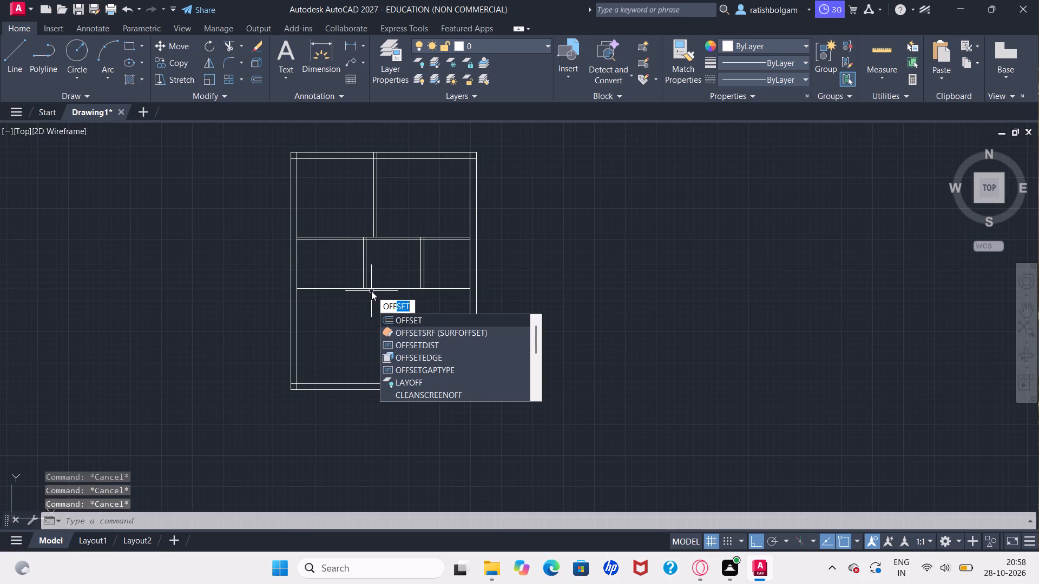
key(Return)
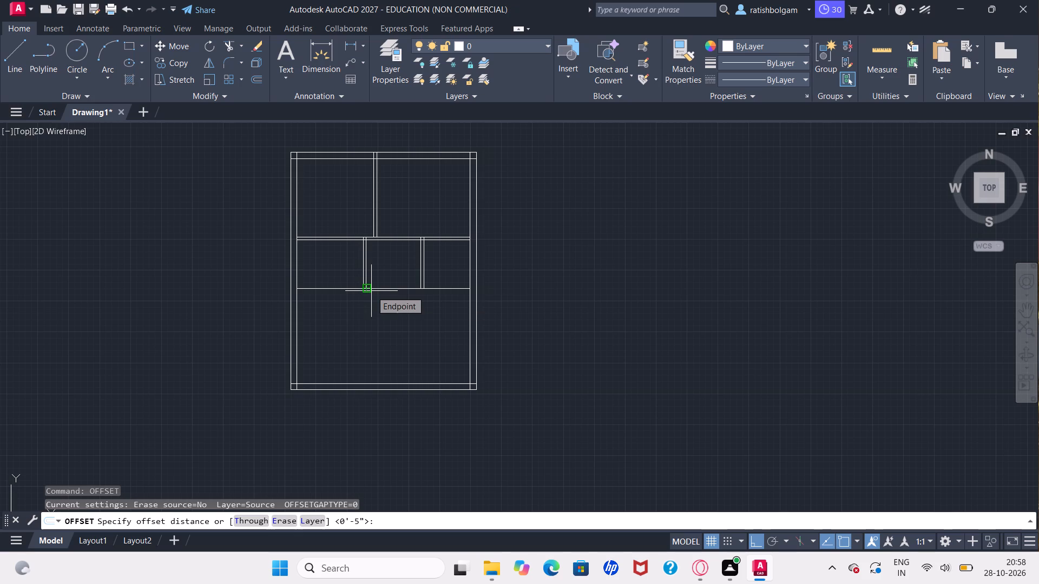
key(5)
key(shift+quotedbl)
key(Return)
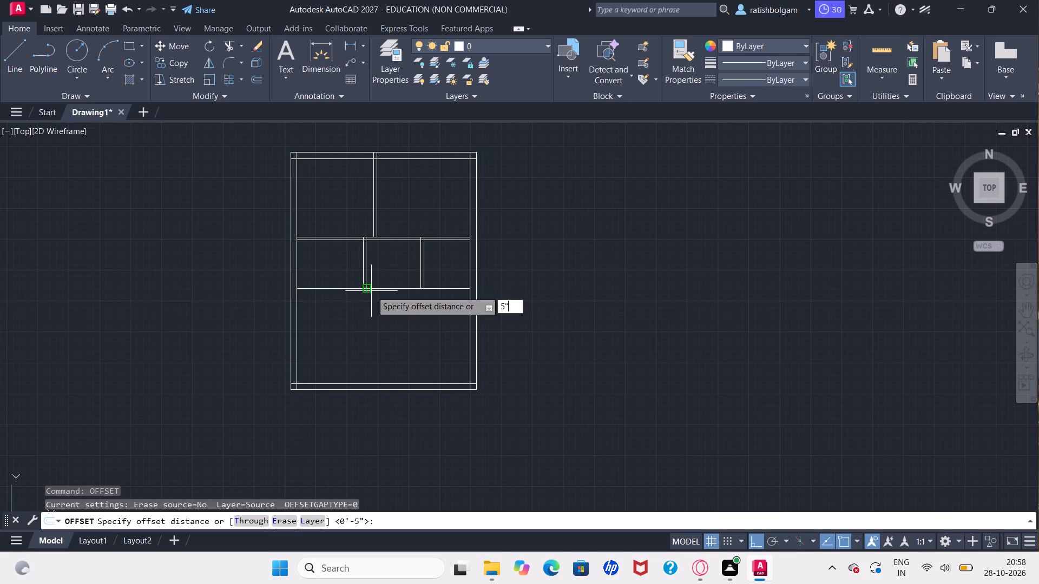
click(337, 288)
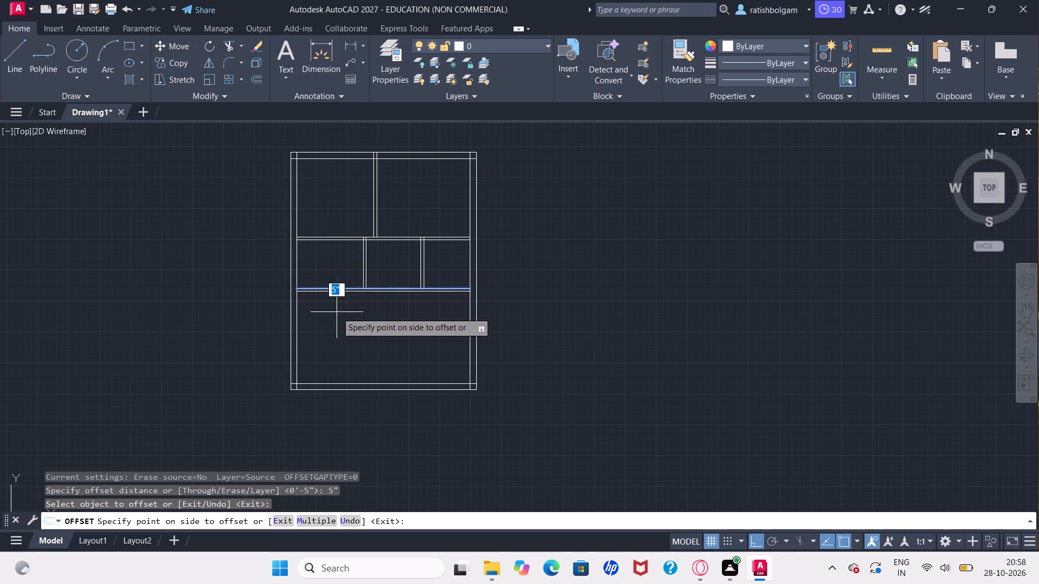
click(337, 312)
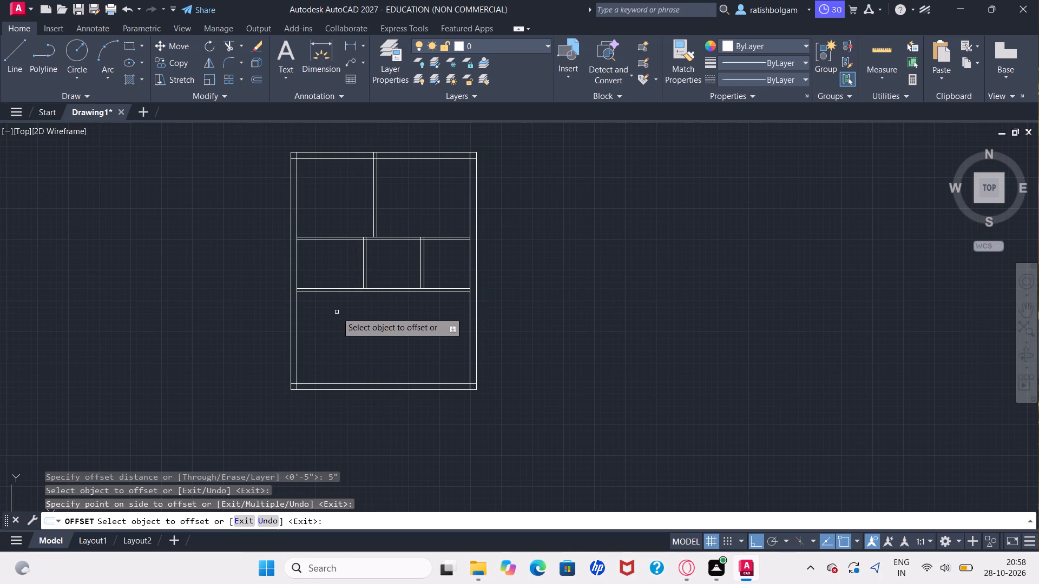
key(Escape)
key(Escape)
key(Escape)
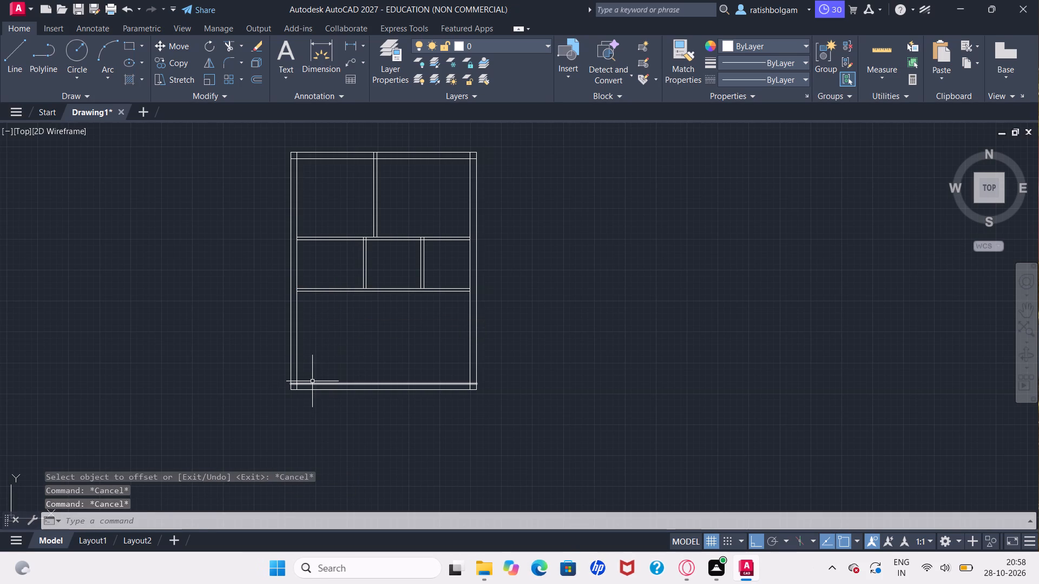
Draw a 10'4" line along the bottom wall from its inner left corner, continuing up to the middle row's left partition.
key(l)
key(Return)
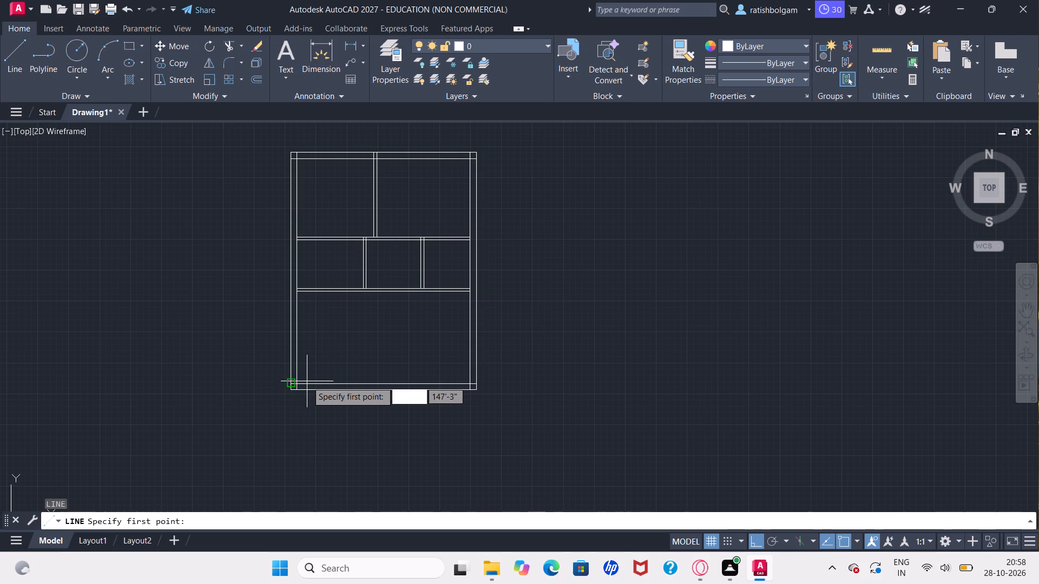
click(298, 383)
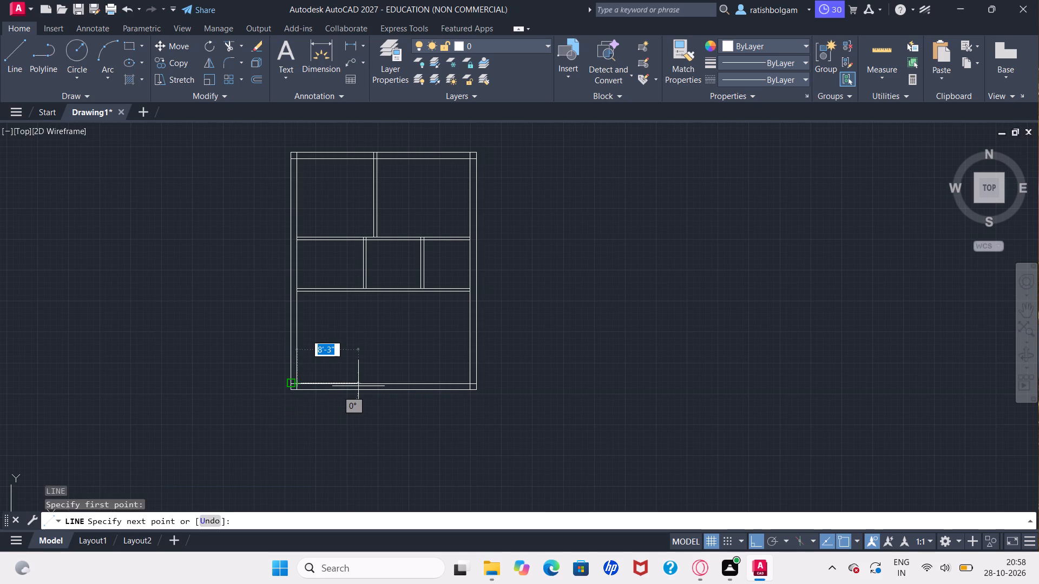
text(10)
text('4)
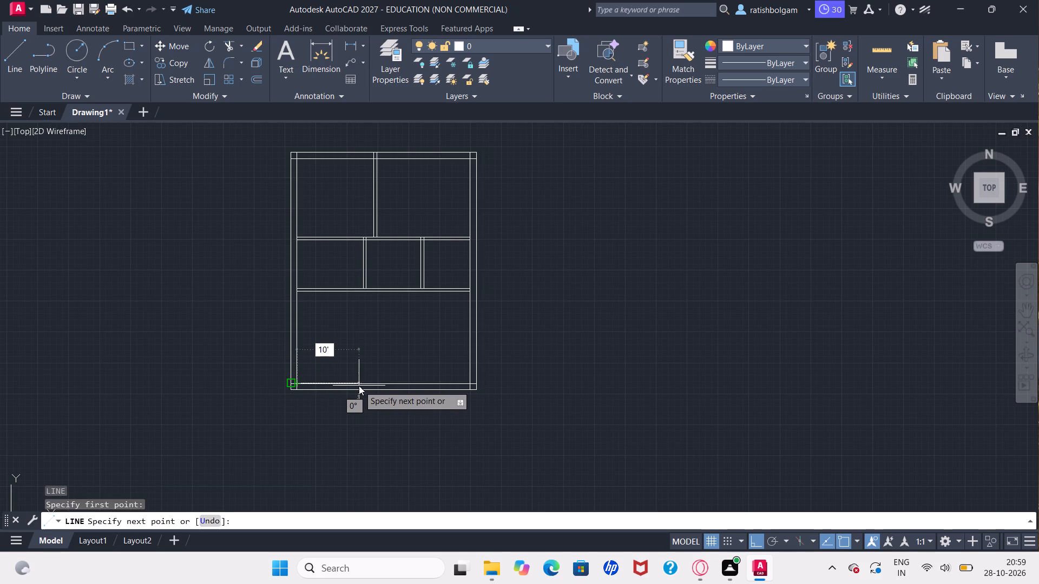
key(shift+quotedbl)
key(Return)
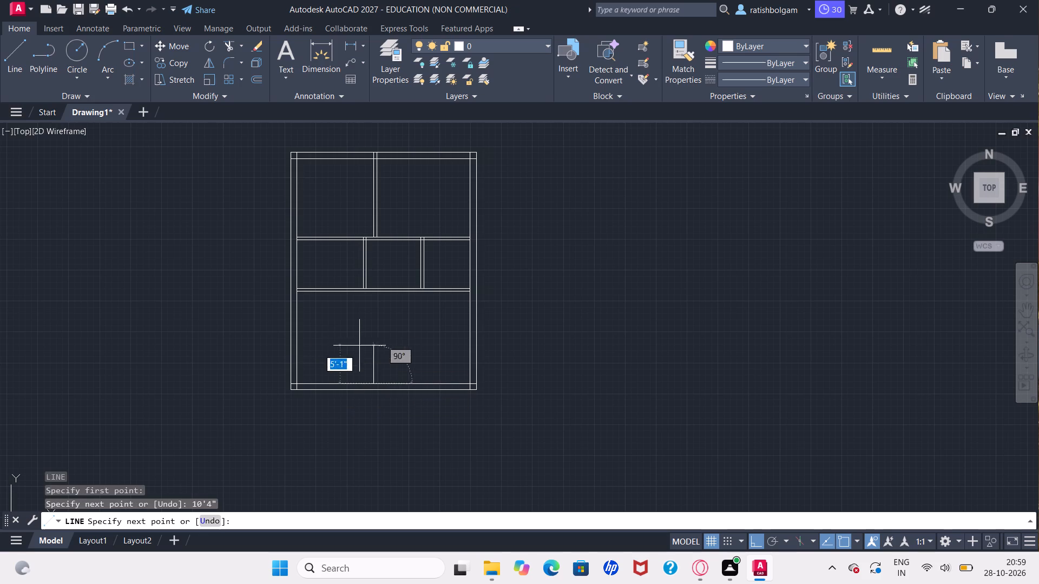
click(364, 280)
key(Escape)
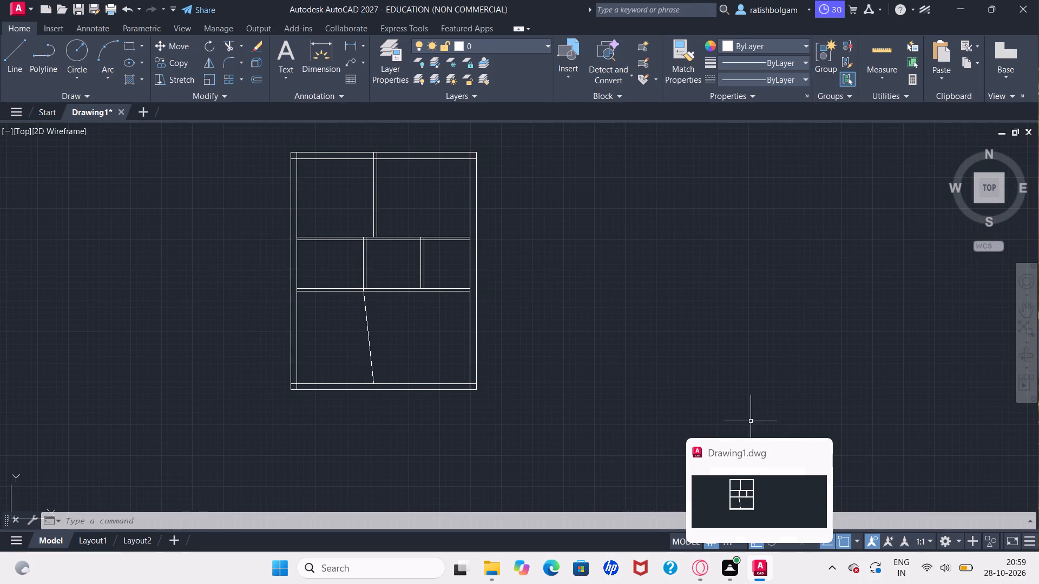
Turn Ortho mode off.
click(654, 396)
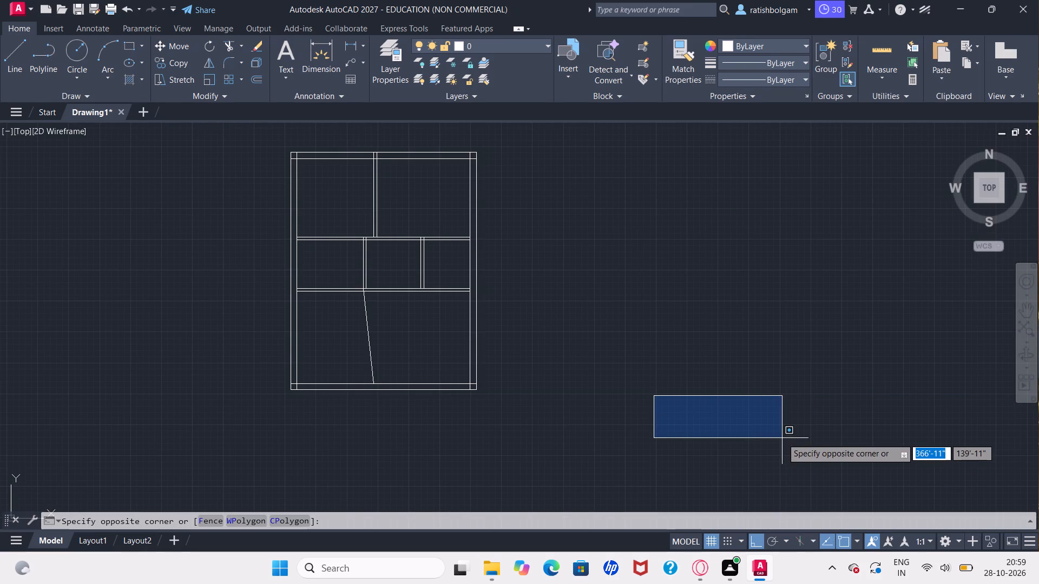
click(782, 438)
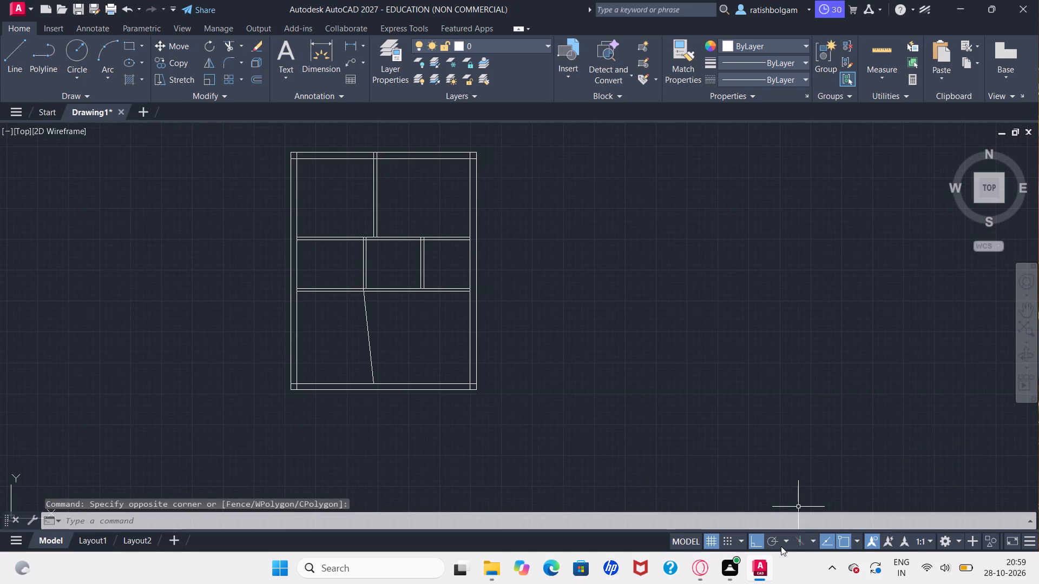
click(759, 536)
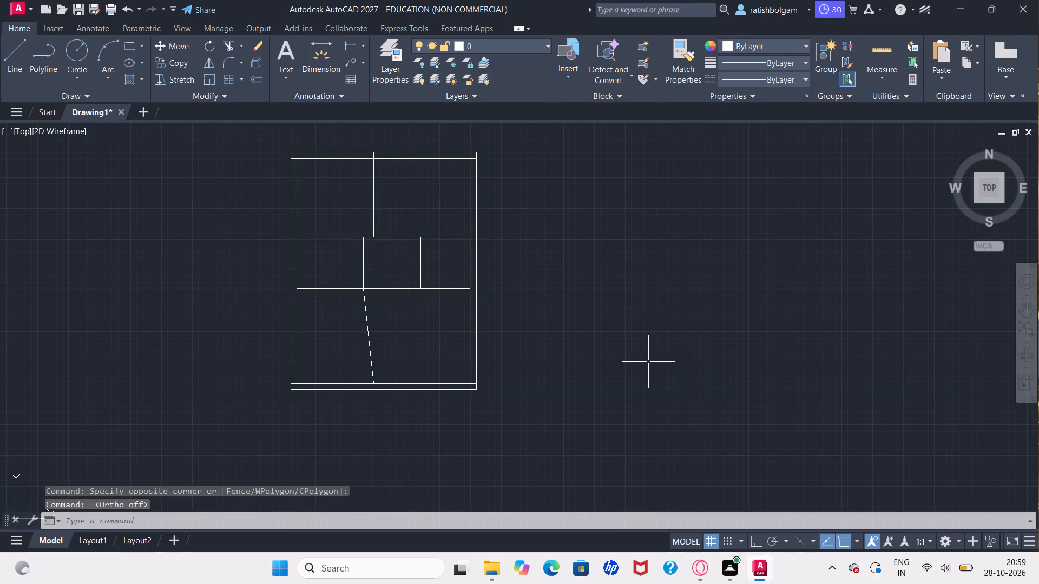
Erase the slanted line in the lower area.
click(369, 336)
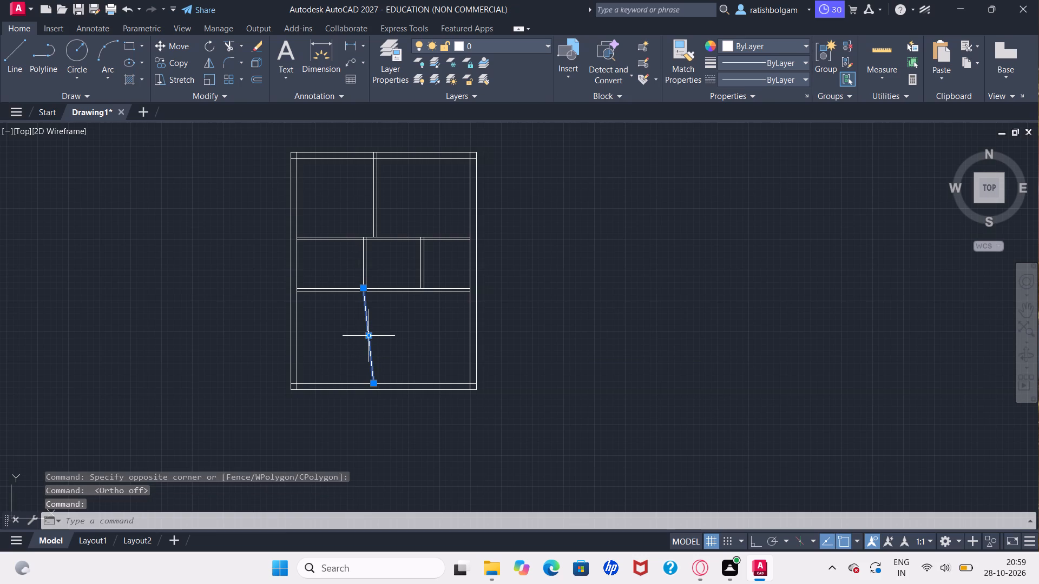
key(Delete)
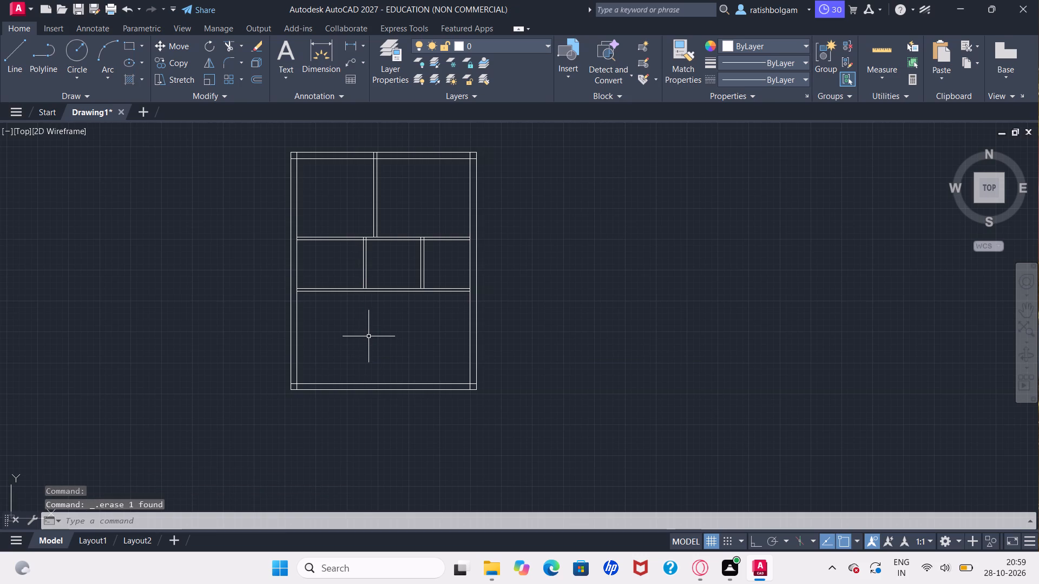
Draw a line 10'4" along the bottom wall from its inner left corner, continuing vertically up to the lower horizontal partition.
key(l)
key(Return)
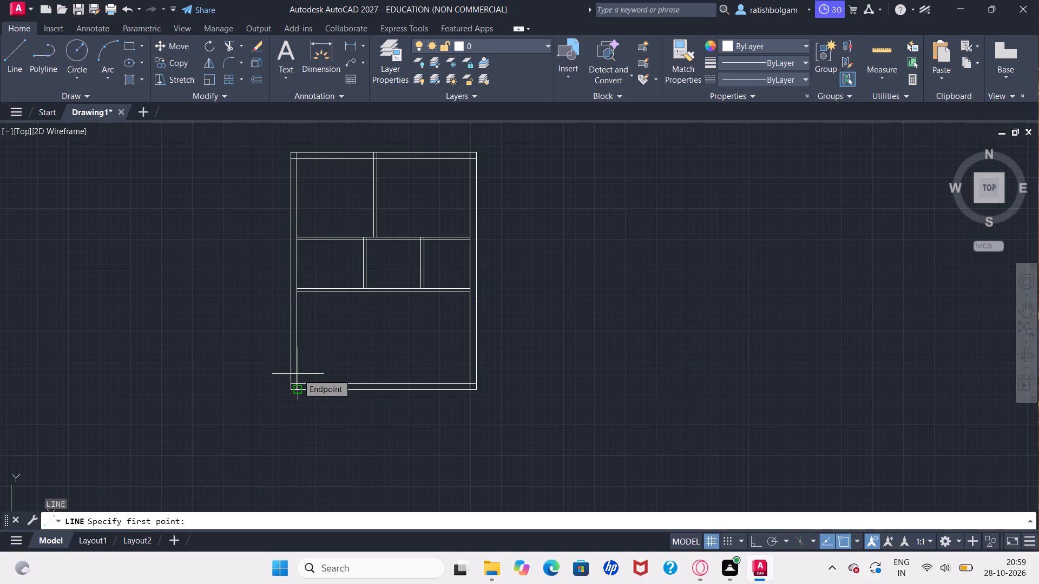
drag(297, 382, 344, 379)
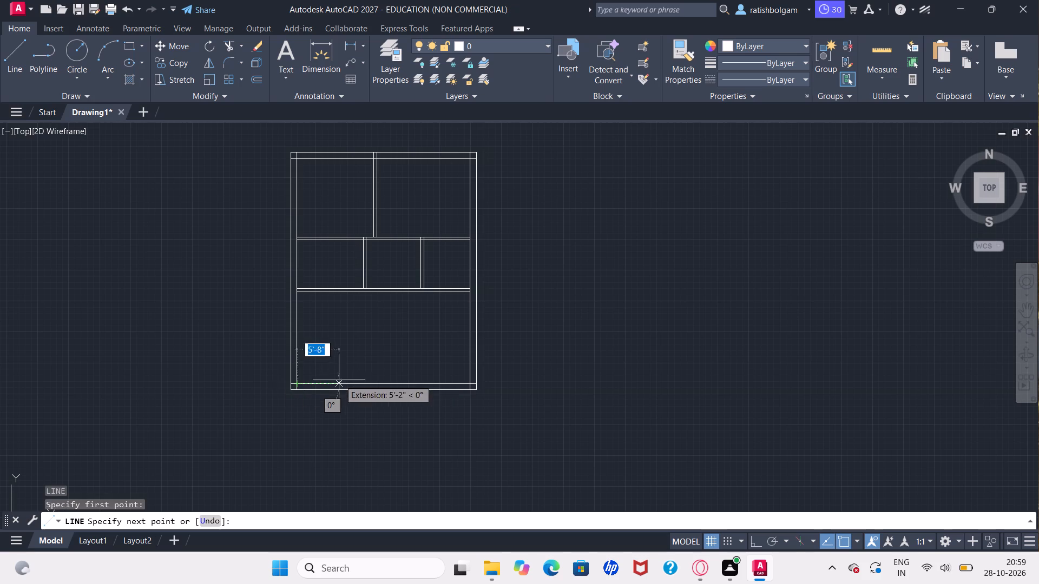
drag(344, 379, 372, 379)
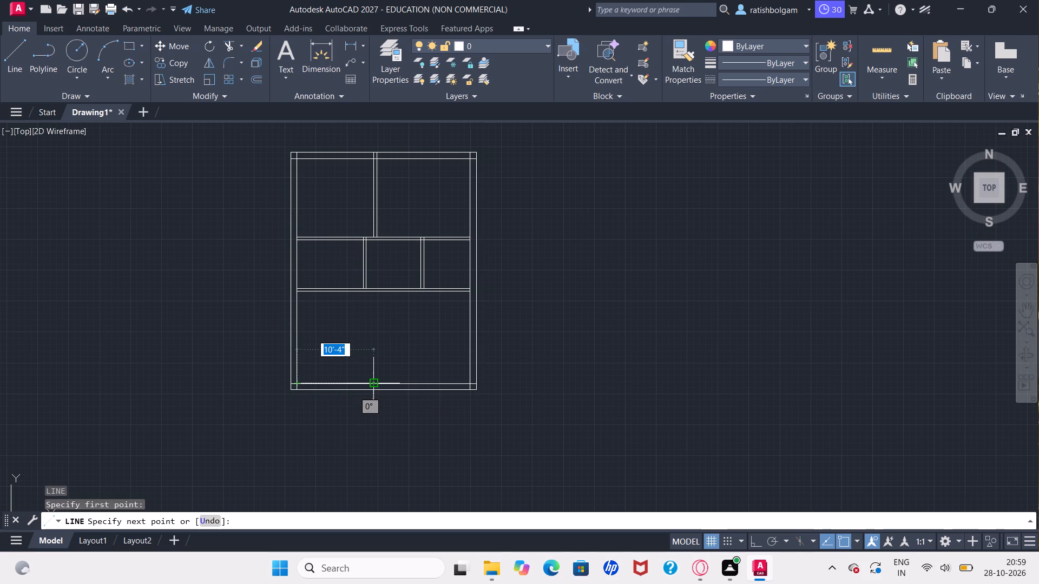
text(10)
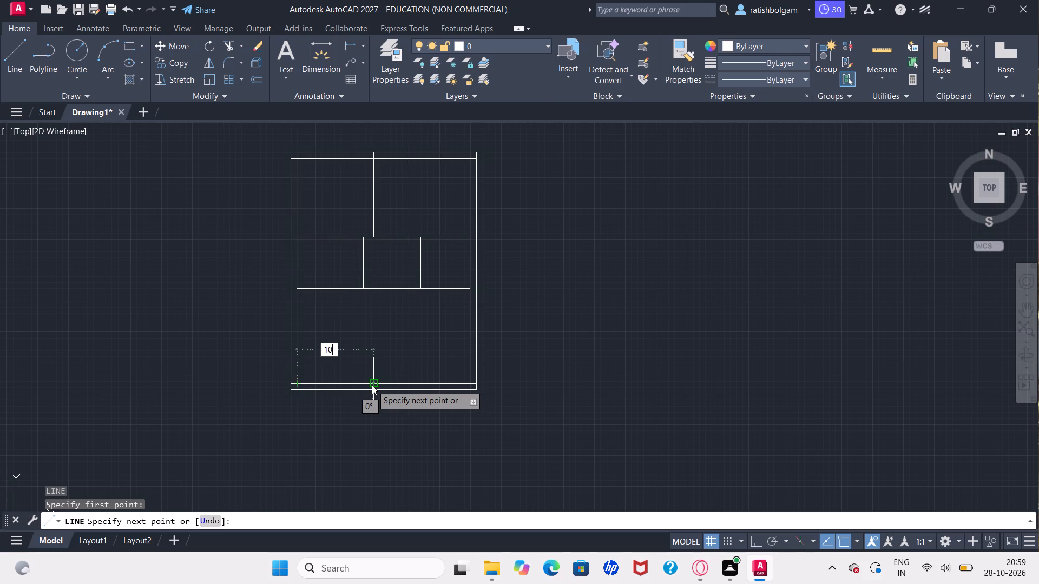
key(apostrophe)
key(4)
key(shift+quotedbl)
key(Return)
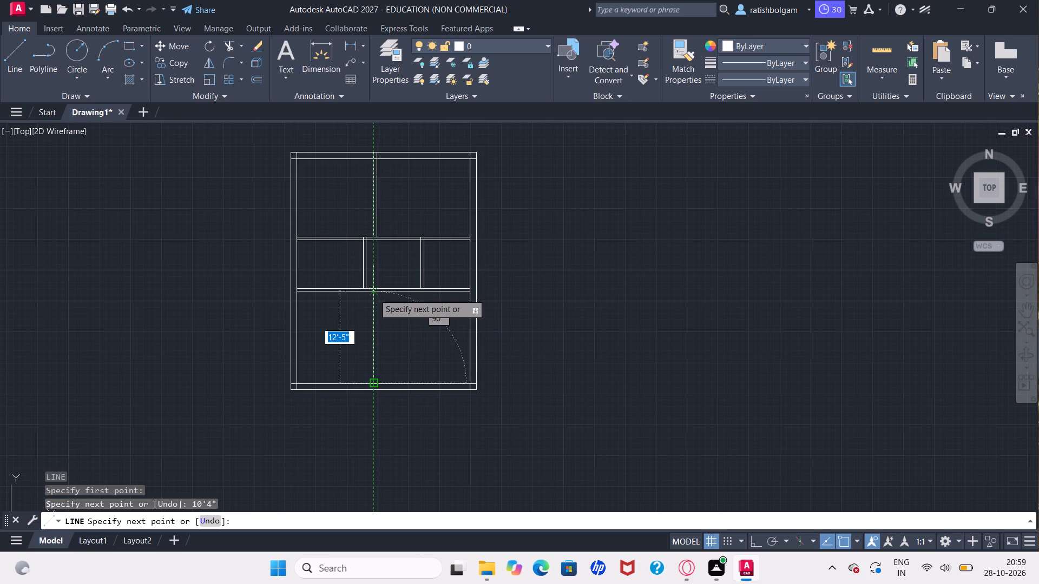
click(374, 294)
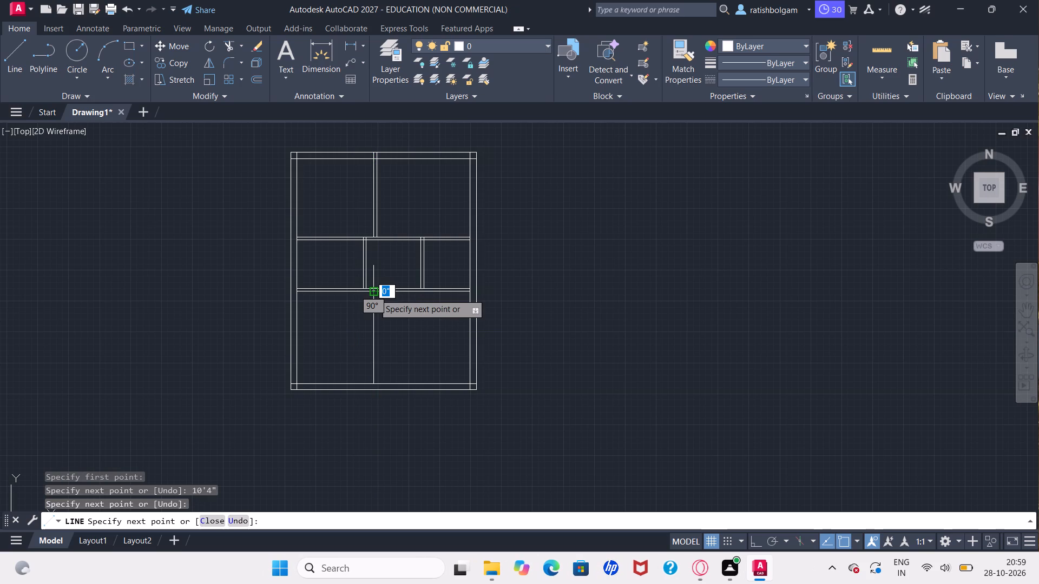
key(Escape)
key(Escape)
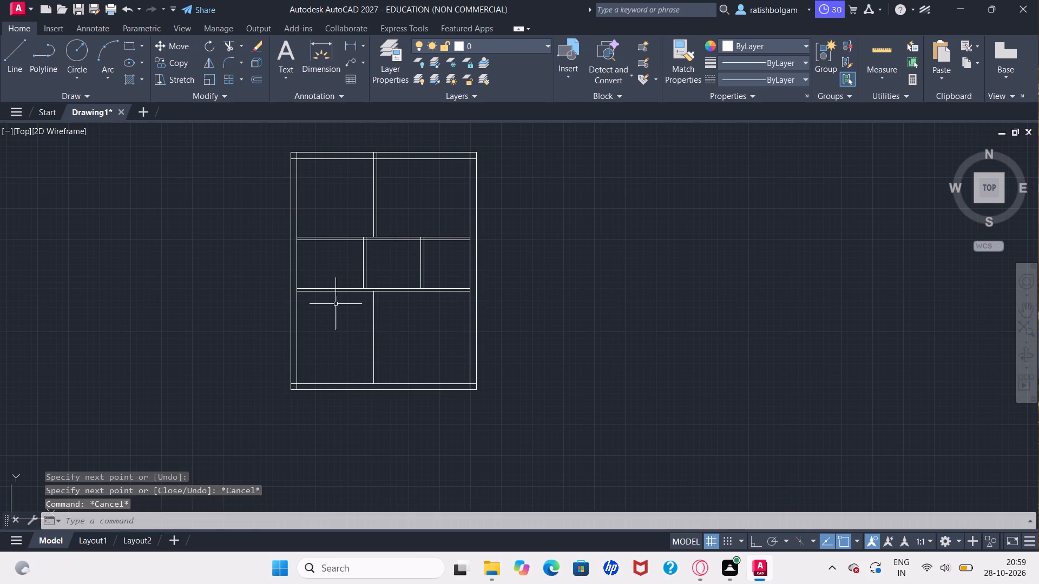
key(Escape)
key(Escape)
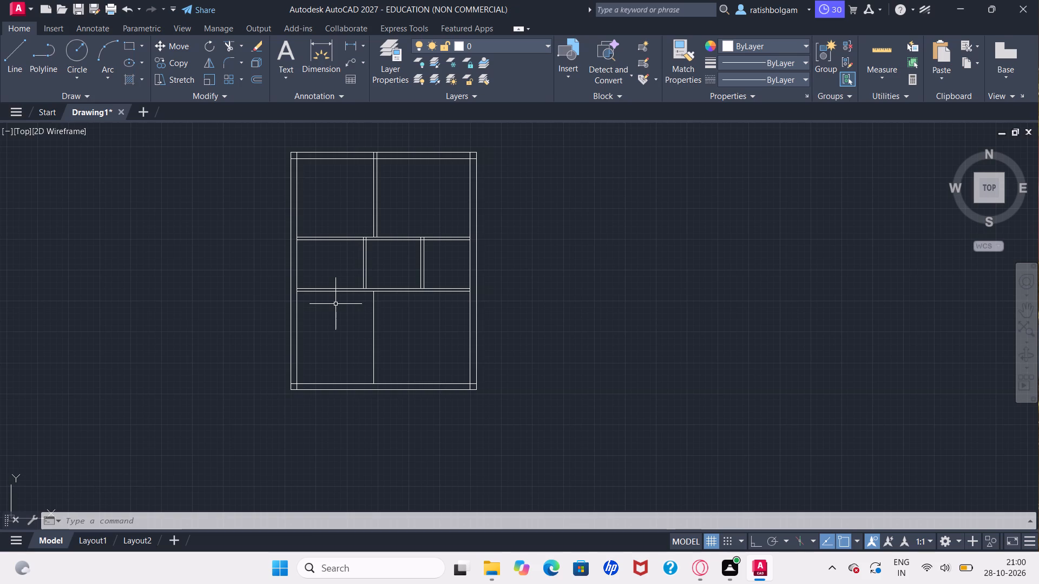
Offset the lower area's vertical line 5" to the right.
text(OFF)
key(Return)
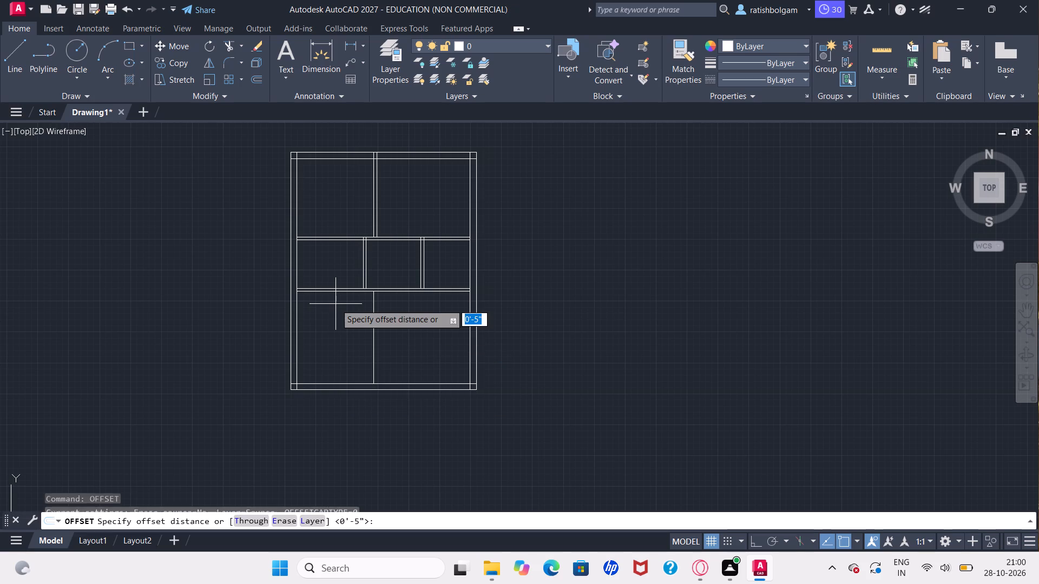
key(5)
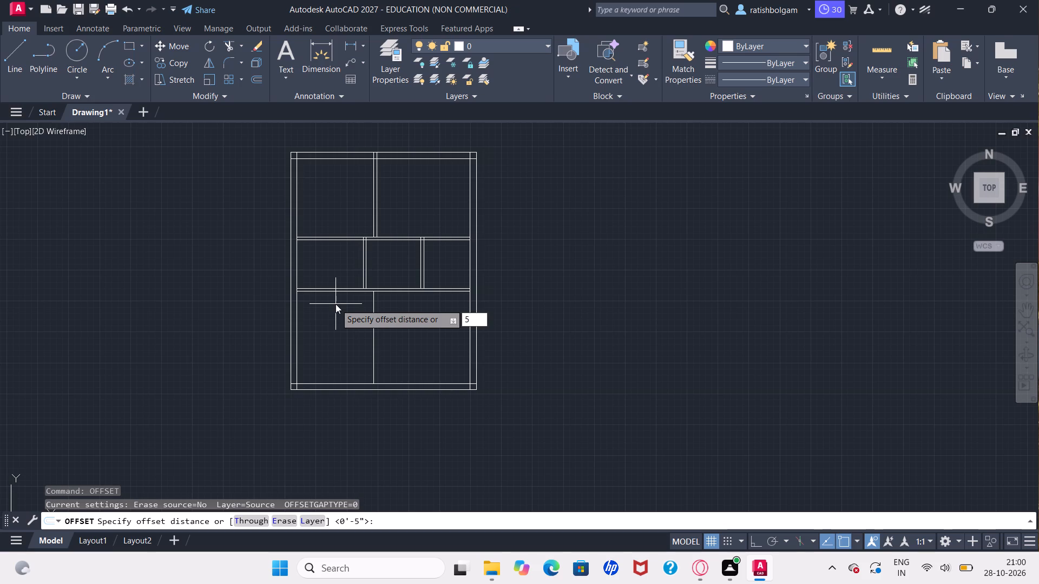
key(shift+quotedbl)
key(Return)
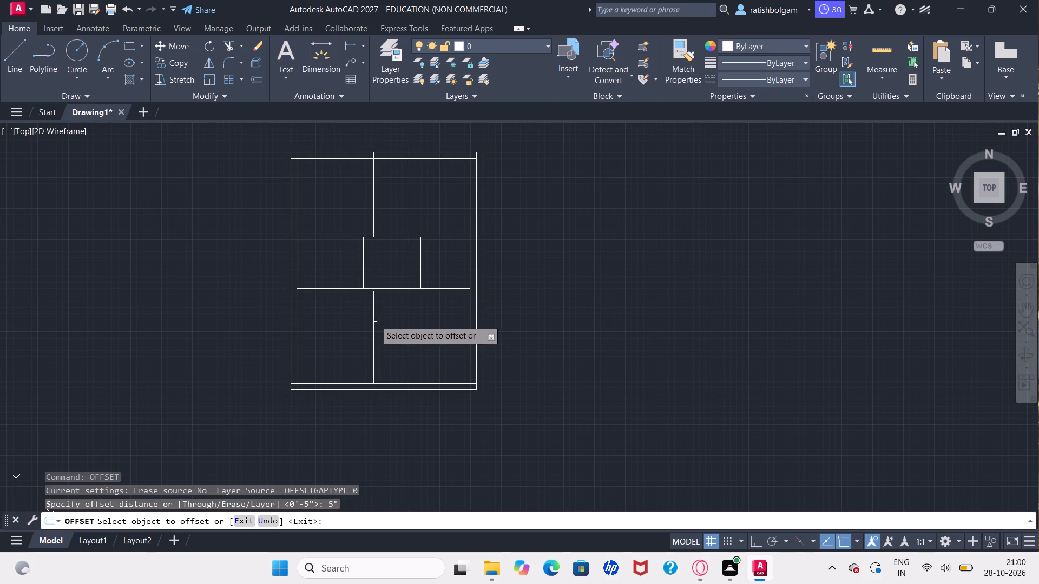
click(376, 321)
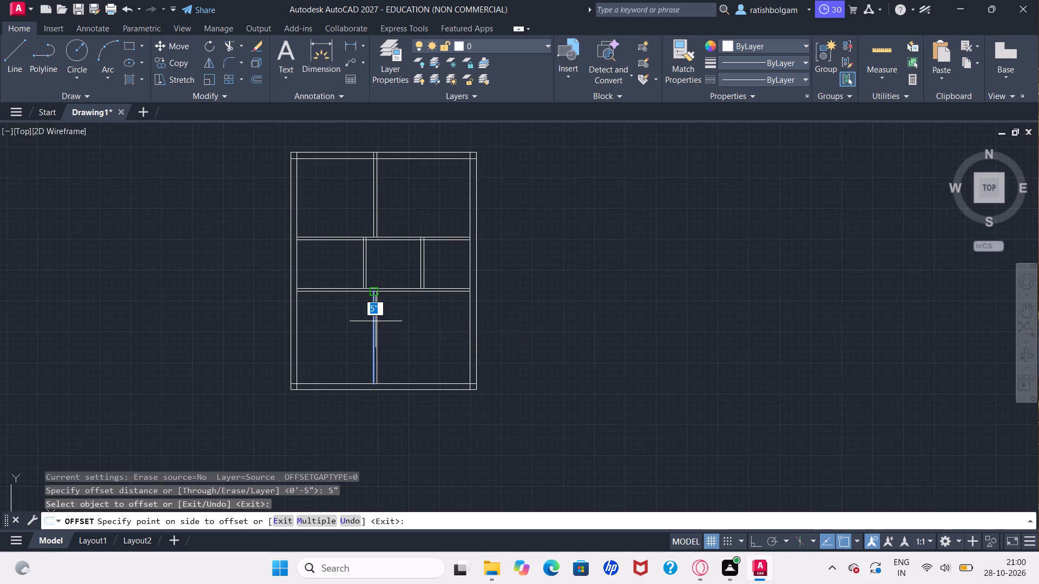
click(391, 321)
key(Escape)
key(Escape)
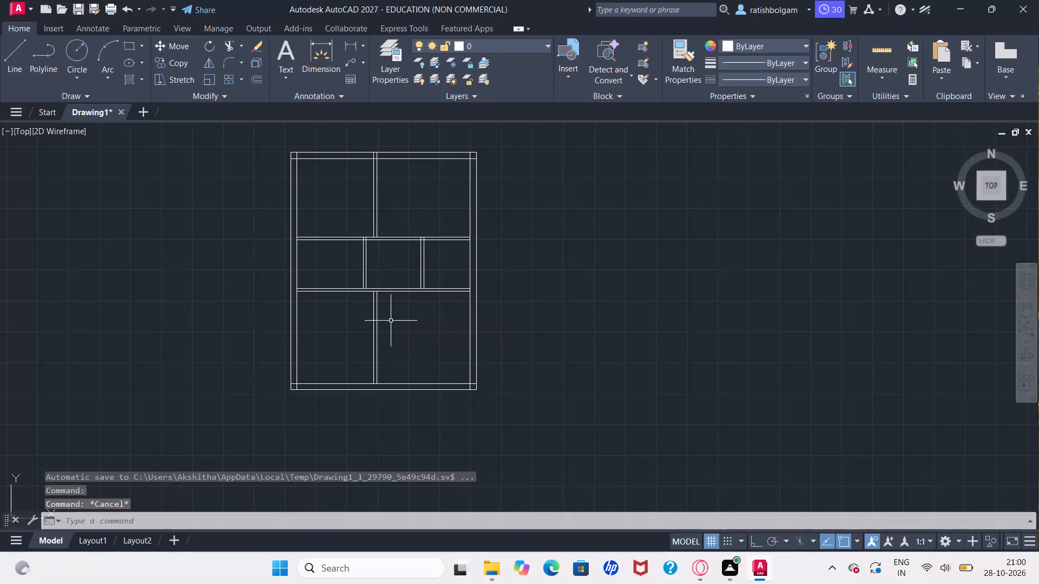
key(Escape)
key(Escape)
key(Escape)
key(Escape)
key(Escape)
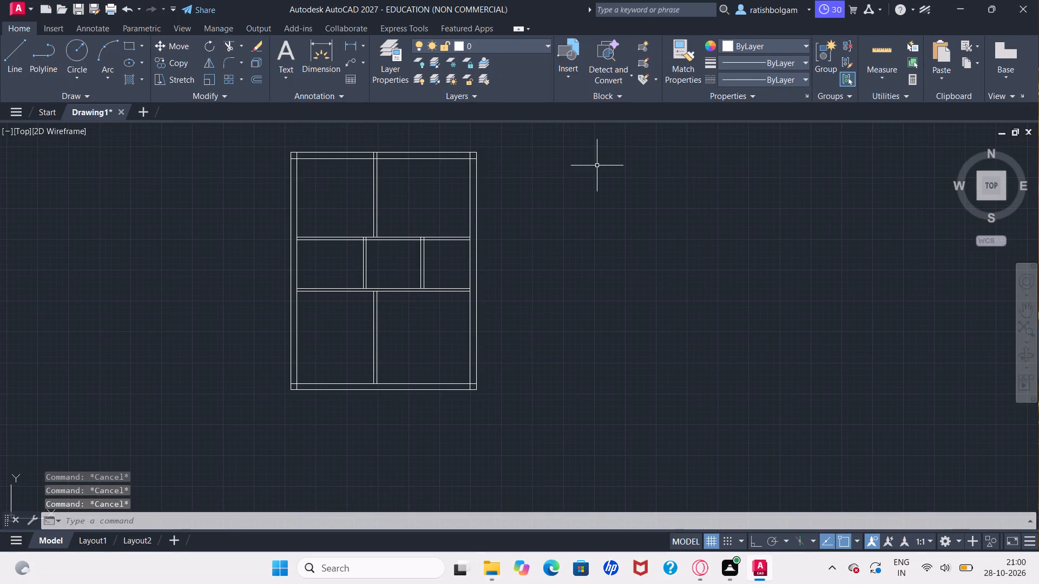
Measure the width and height of the rightmost room in the middle row with Quick measure.
click(886, 50)
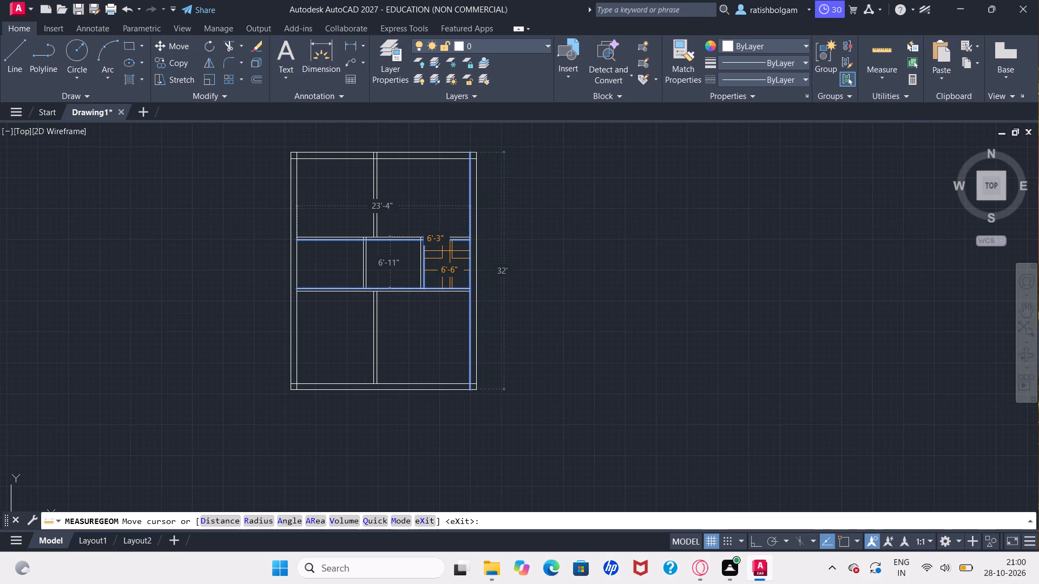
key(Escape)
key(Escape)
key(Escape)
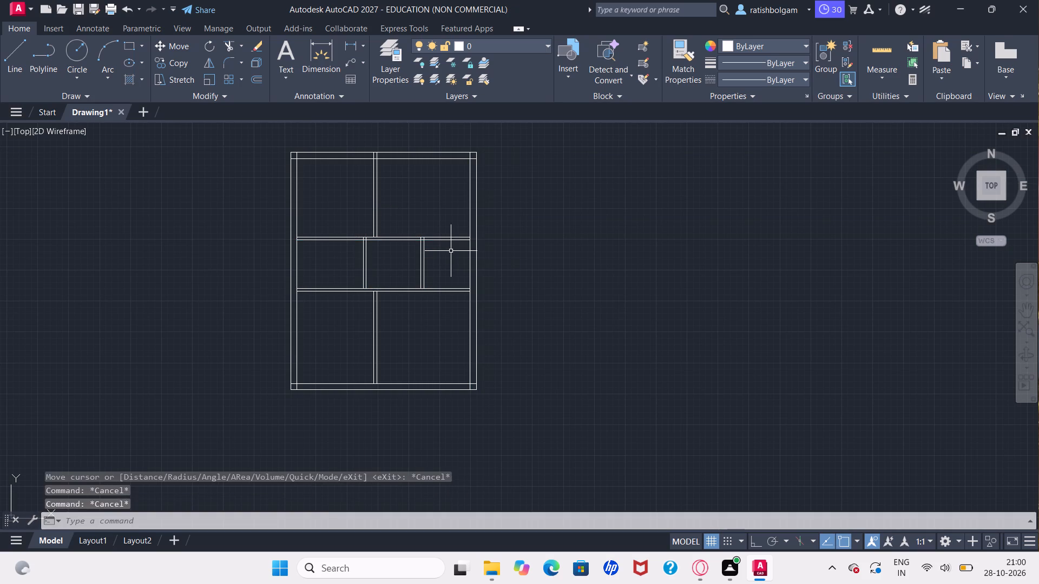
ctrl+scroll(424, 258, up, 3)
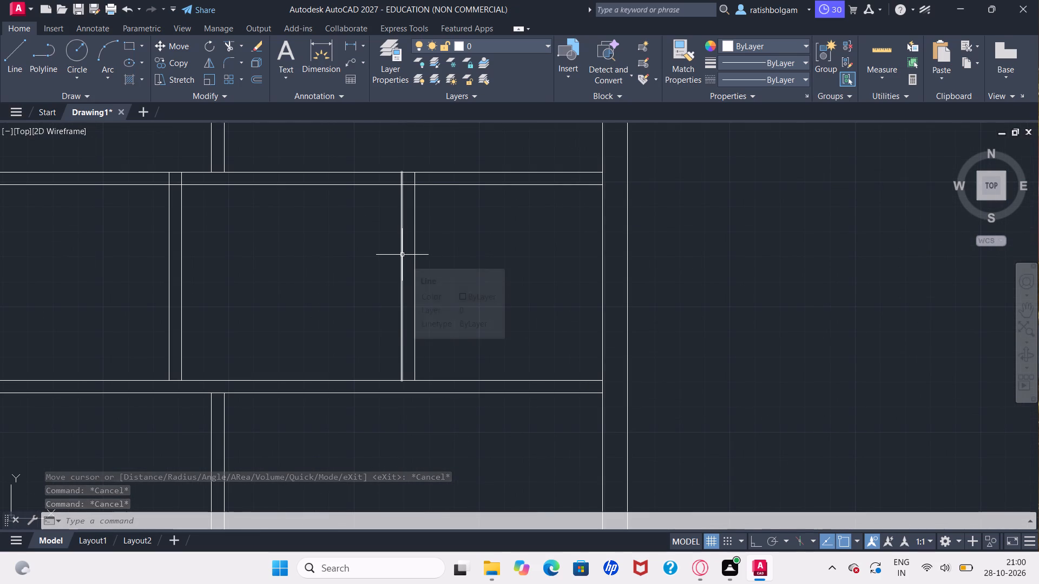
Erase the left line of the partition beside the rightmost room in the middle row.
click(402, 255)
key(Delete)
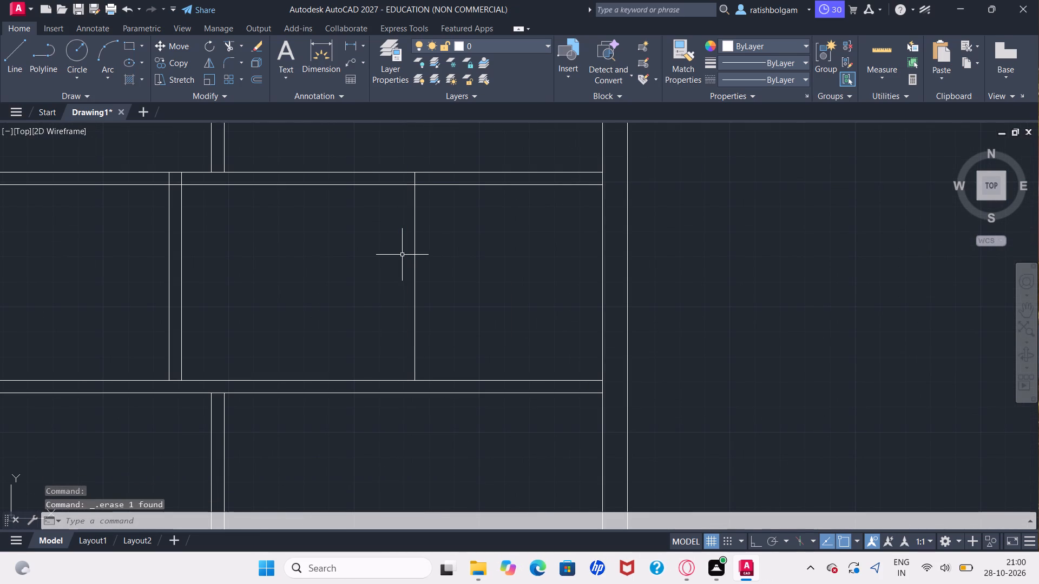
Measure the width and height of the central room in the middle row with Quick measure.
ctrl+scroll(402, 255, down, 3)
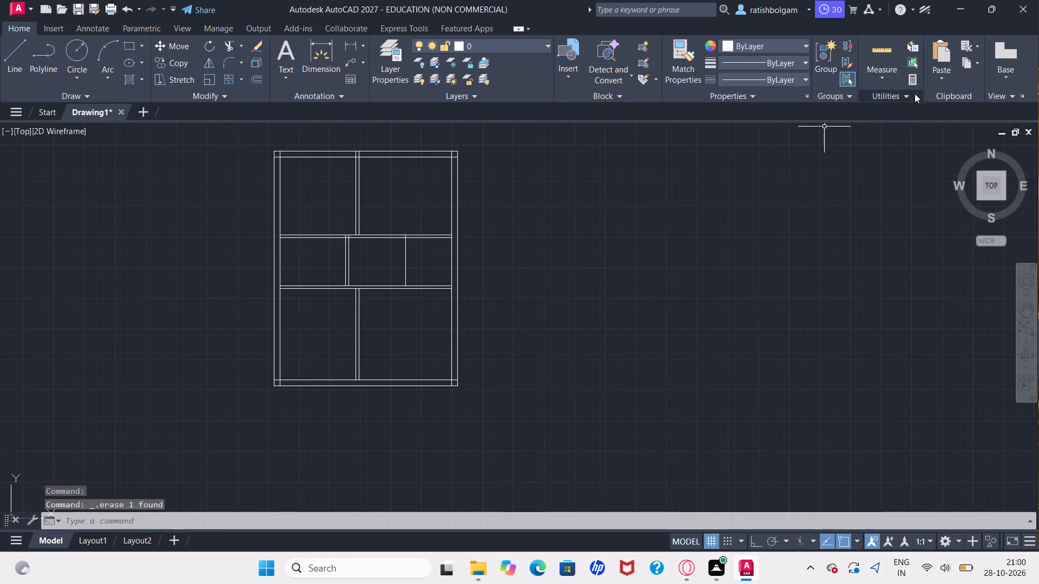
click(891, 56)
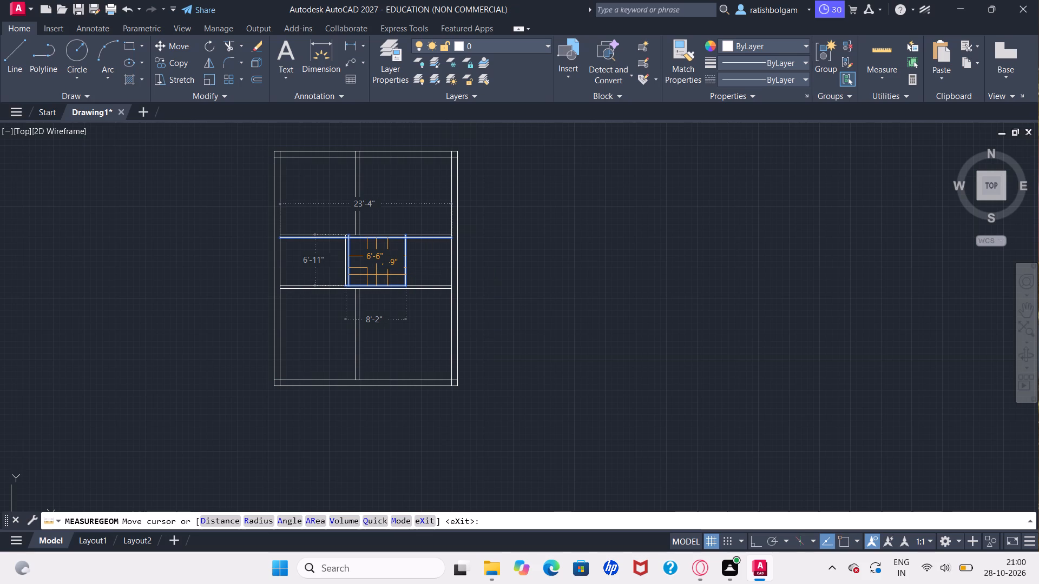
key(Escape)
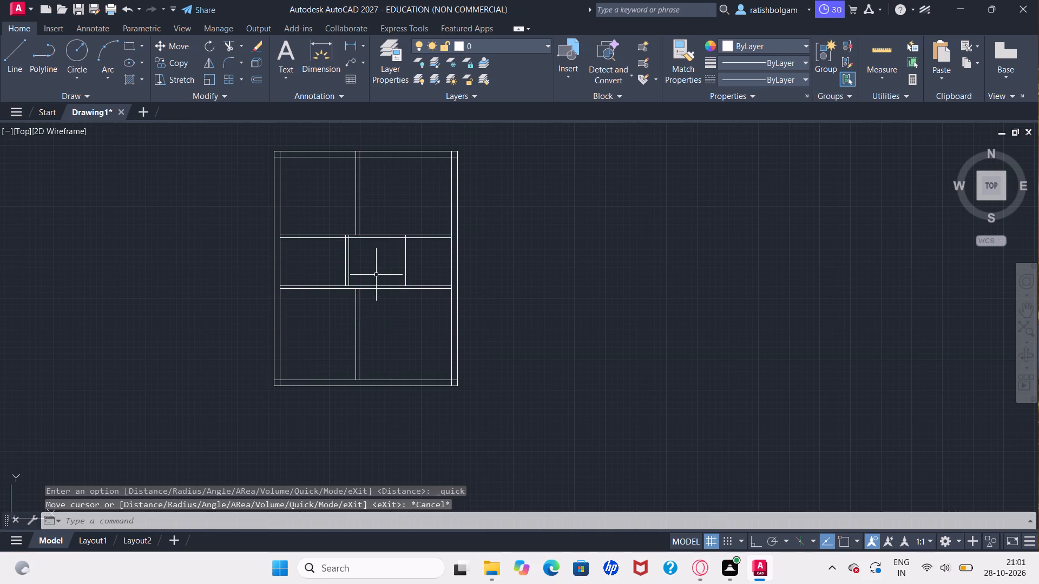
Erase the remaining line of the right-hand partition in the middle row.
click(406, 263)
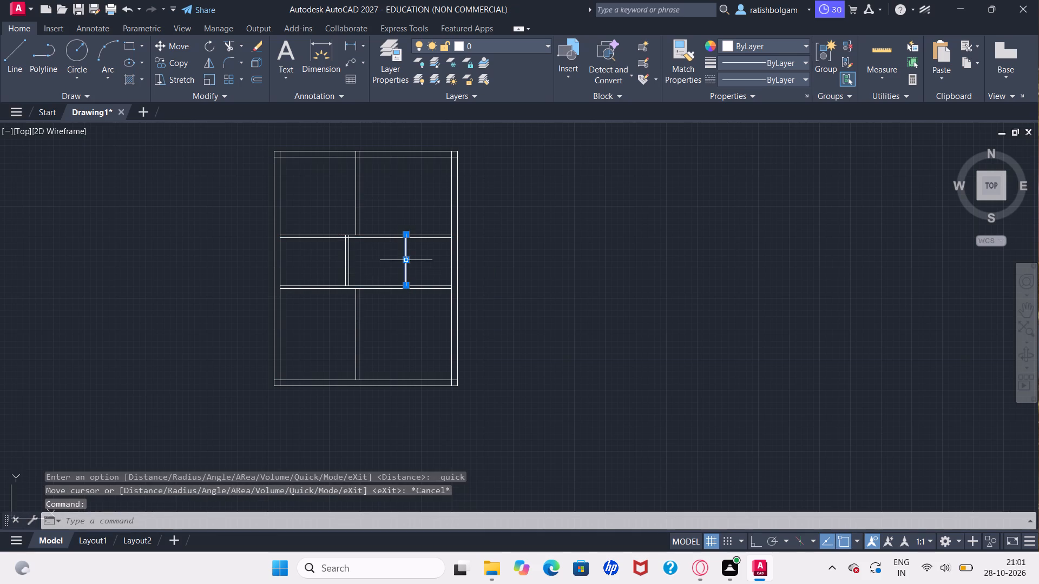
key(Delete)
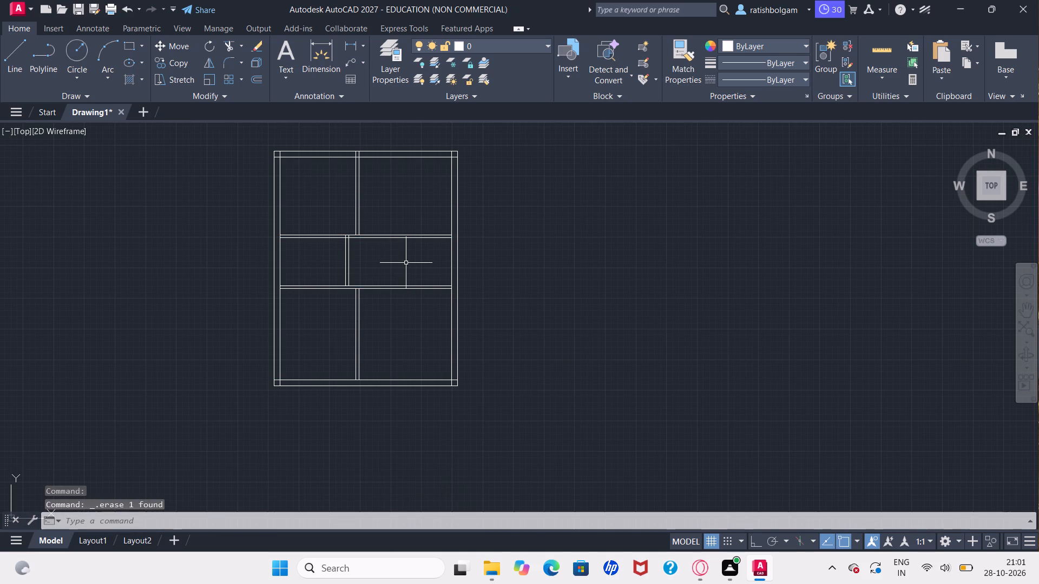
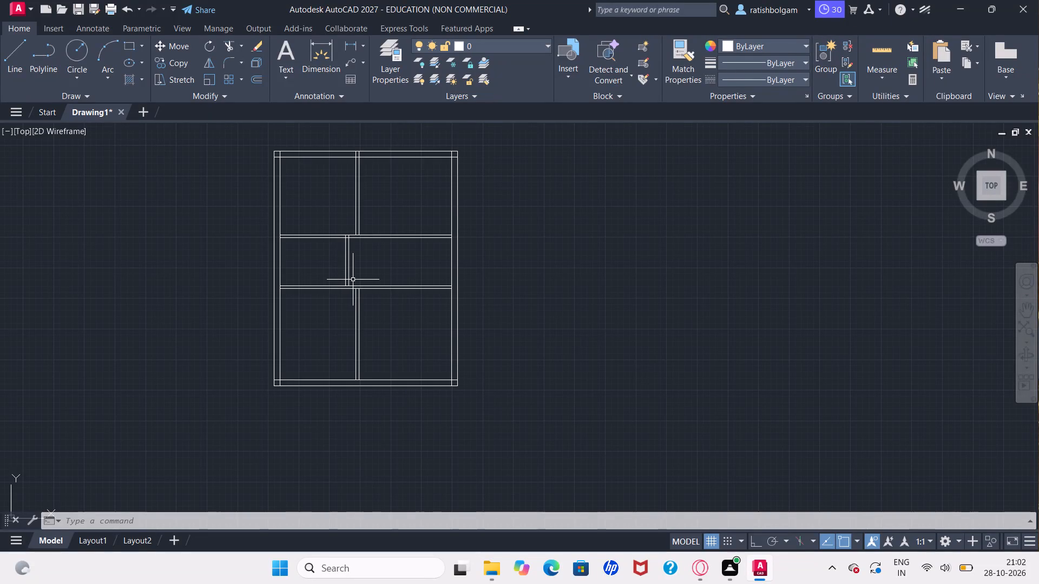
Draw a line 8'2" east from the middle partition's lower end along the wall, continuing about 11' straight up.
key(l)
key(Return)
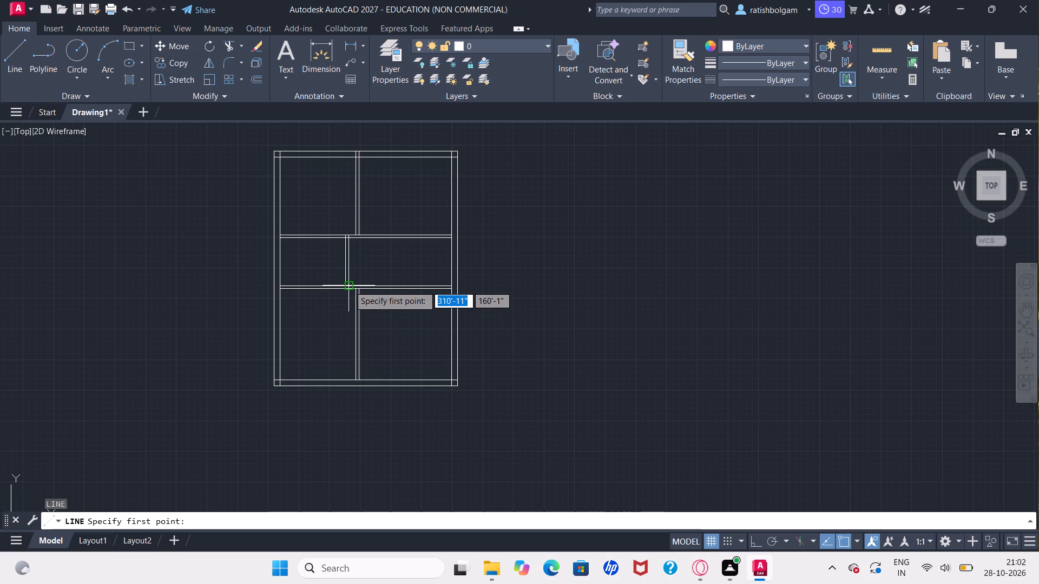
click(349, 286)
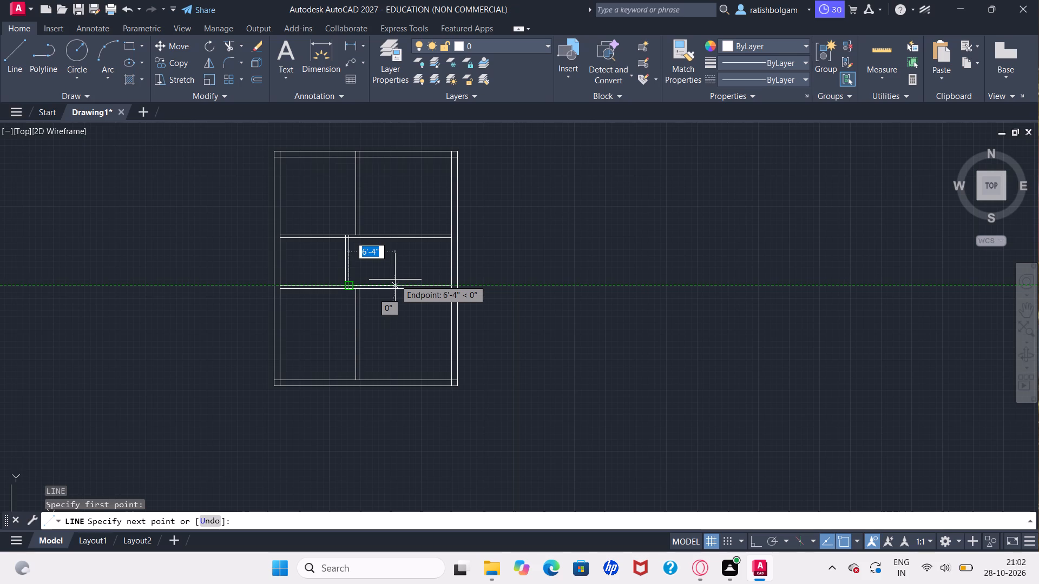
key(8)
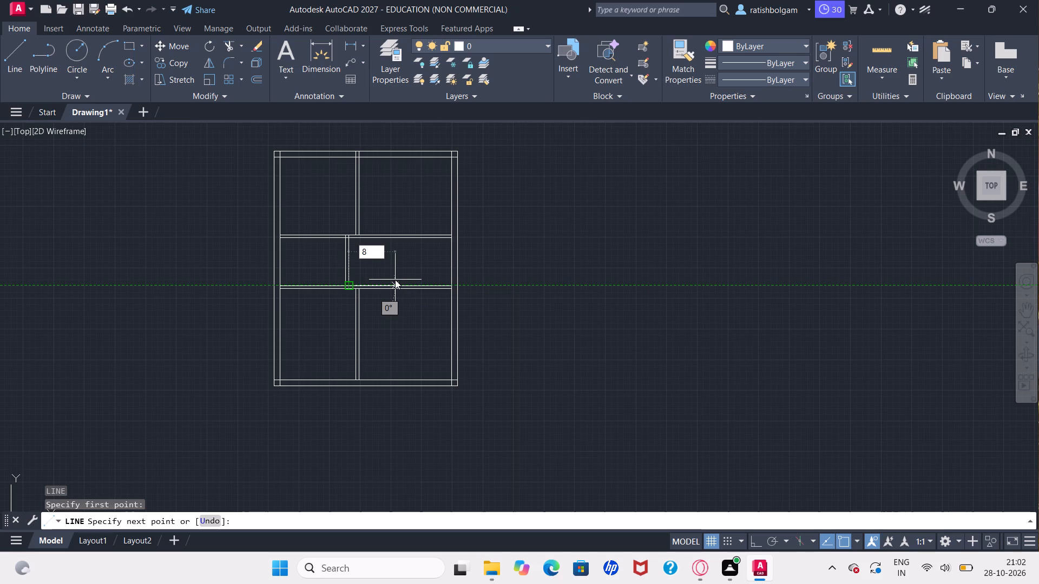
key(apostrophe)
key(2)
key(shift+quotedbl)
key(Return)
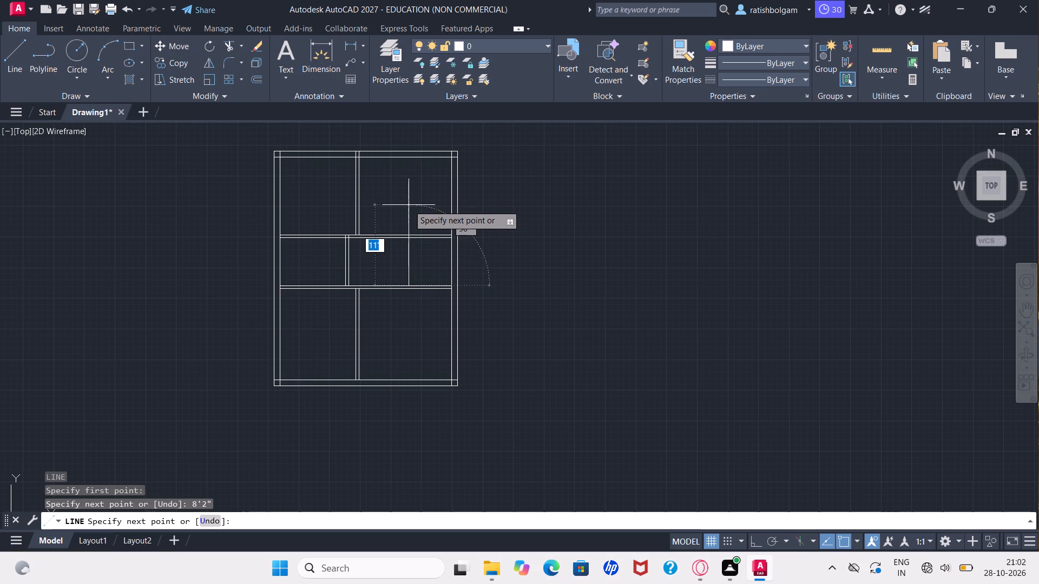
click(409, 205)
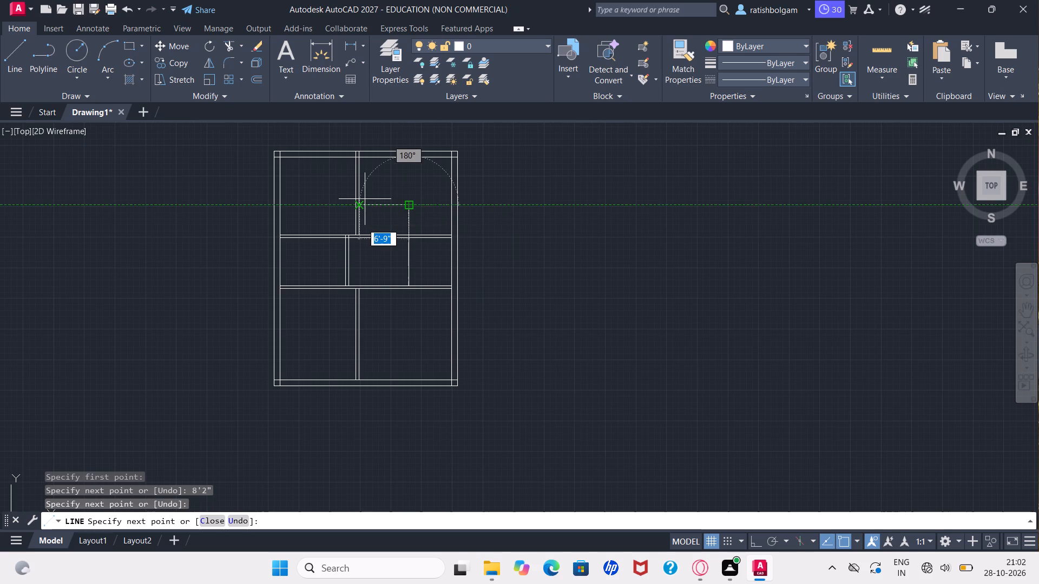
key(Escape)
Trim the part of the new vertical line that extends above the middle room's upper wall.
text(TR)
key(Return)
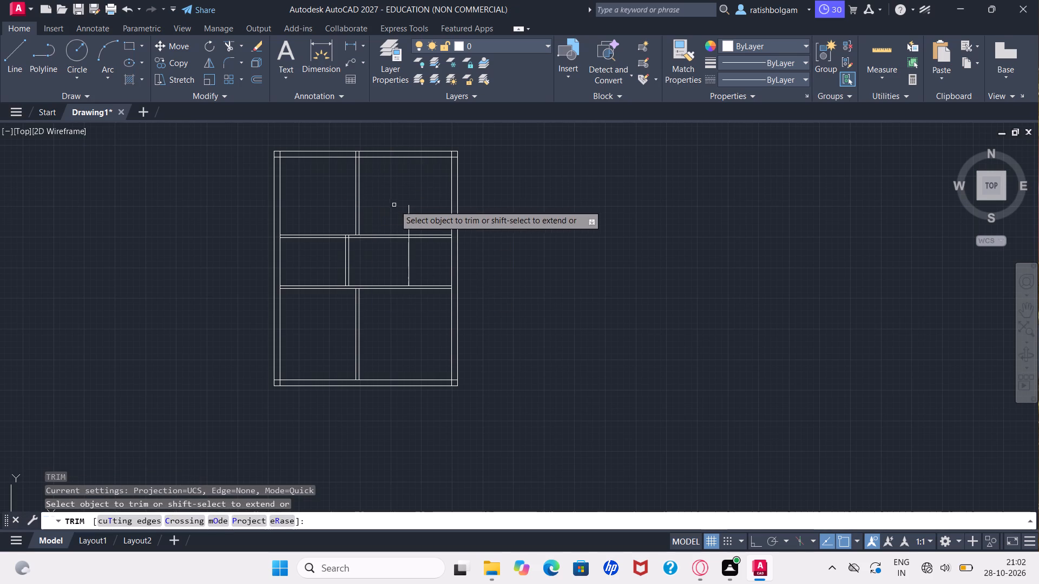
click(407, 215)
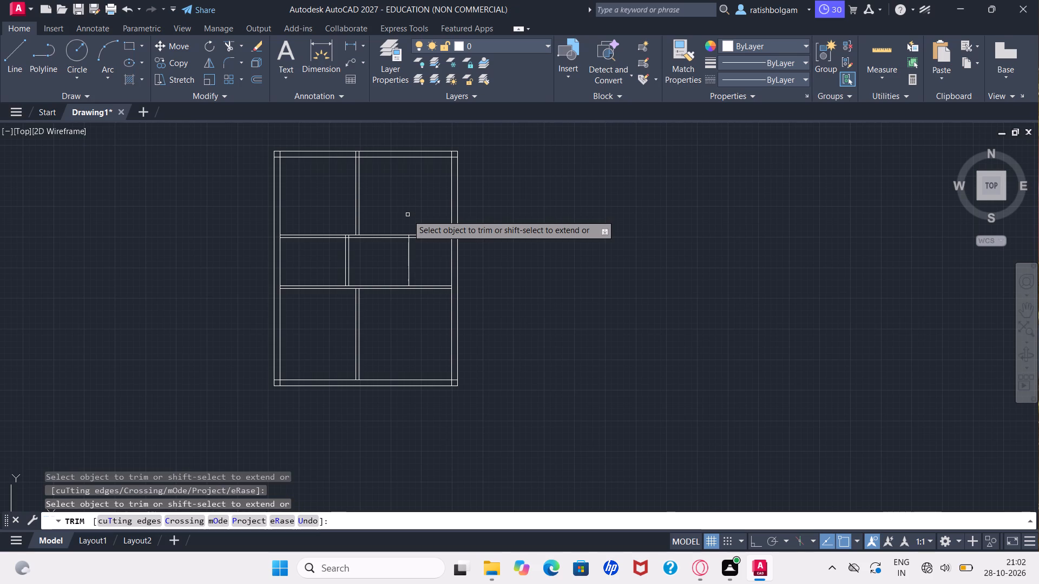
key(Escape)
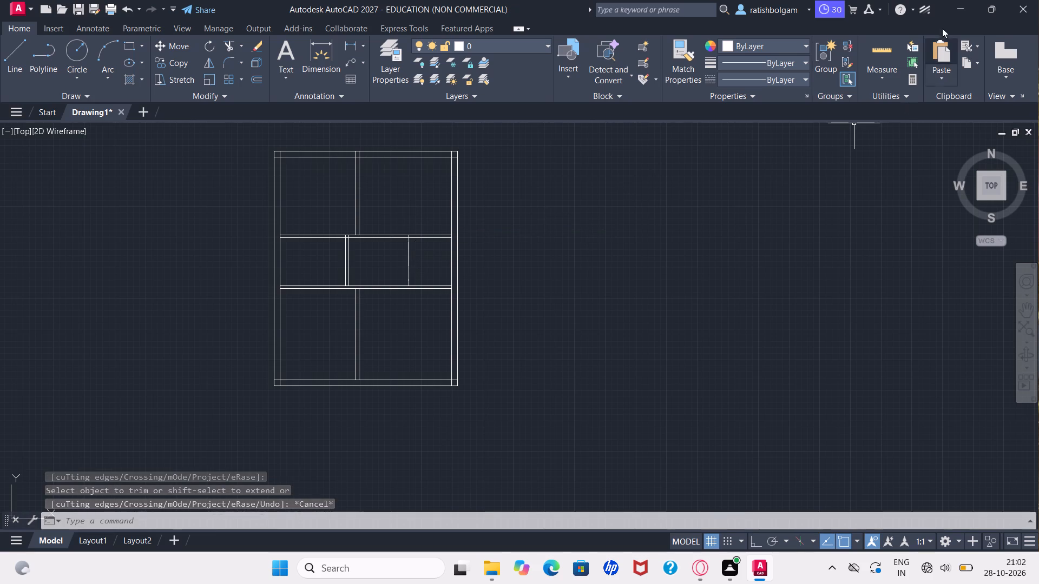
Measure the middle room enclosed by the partition and the new vertical line.
click(885, 45)
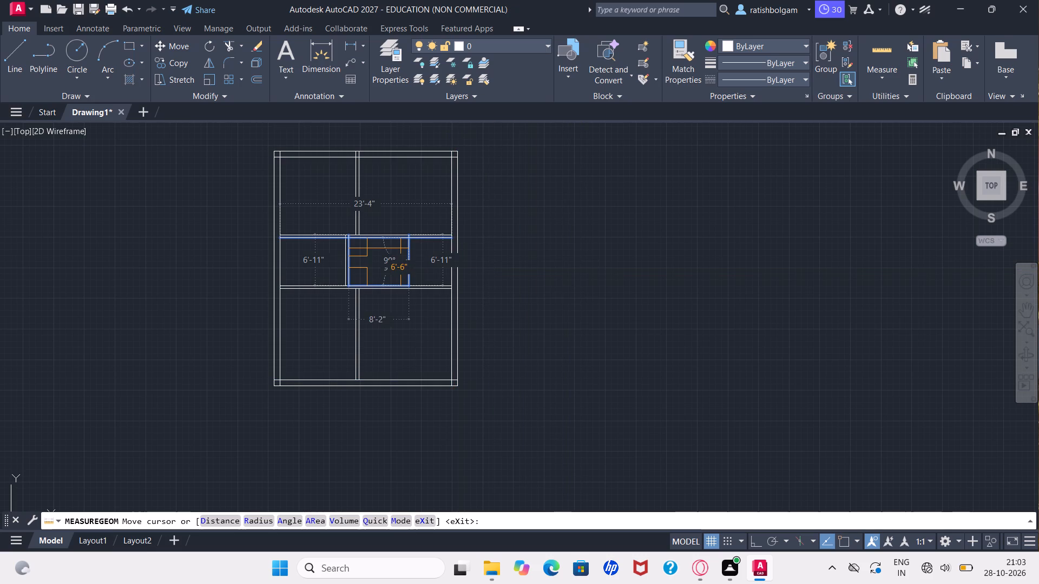
key(Escape)
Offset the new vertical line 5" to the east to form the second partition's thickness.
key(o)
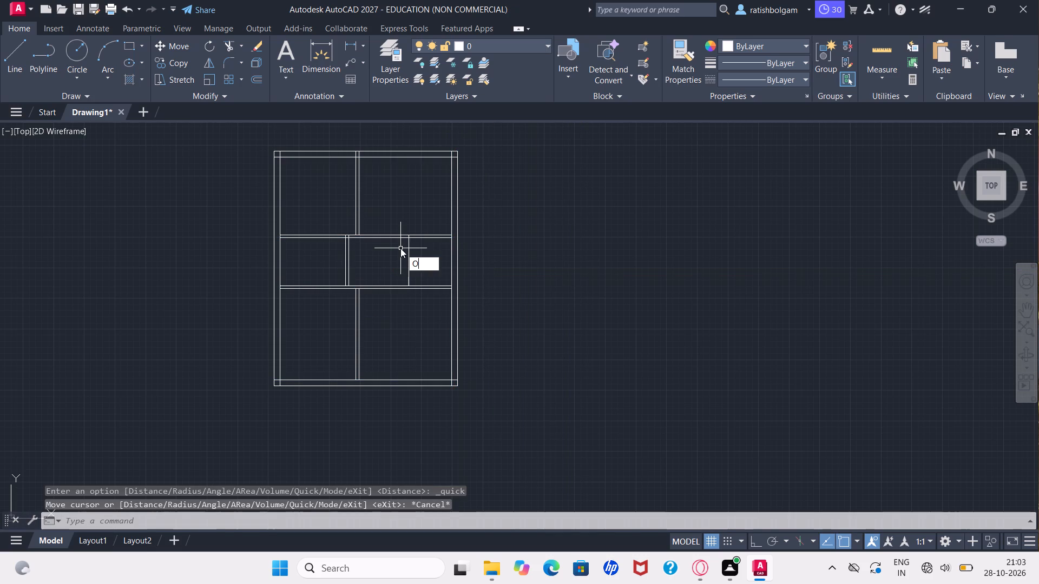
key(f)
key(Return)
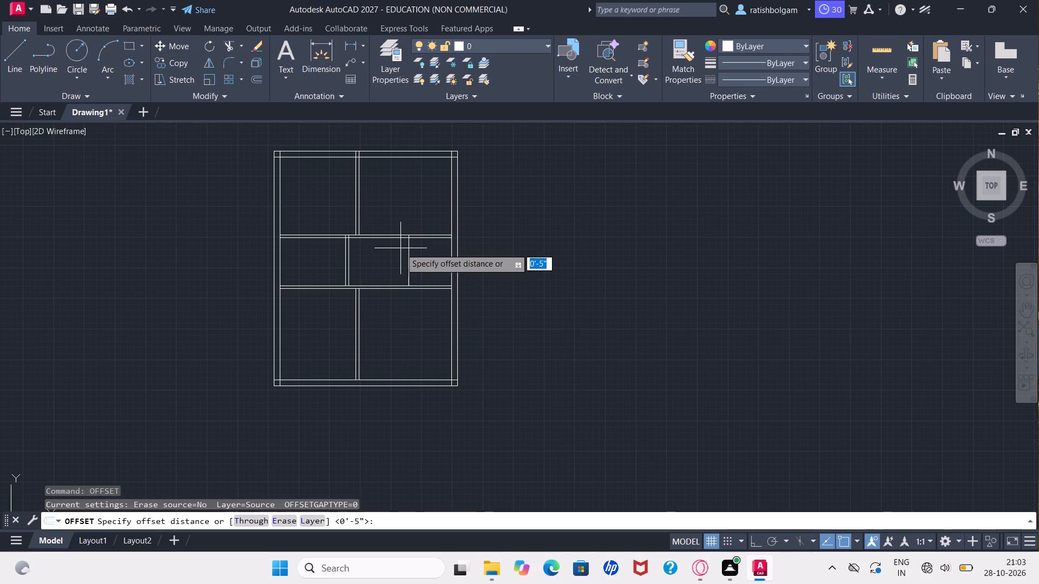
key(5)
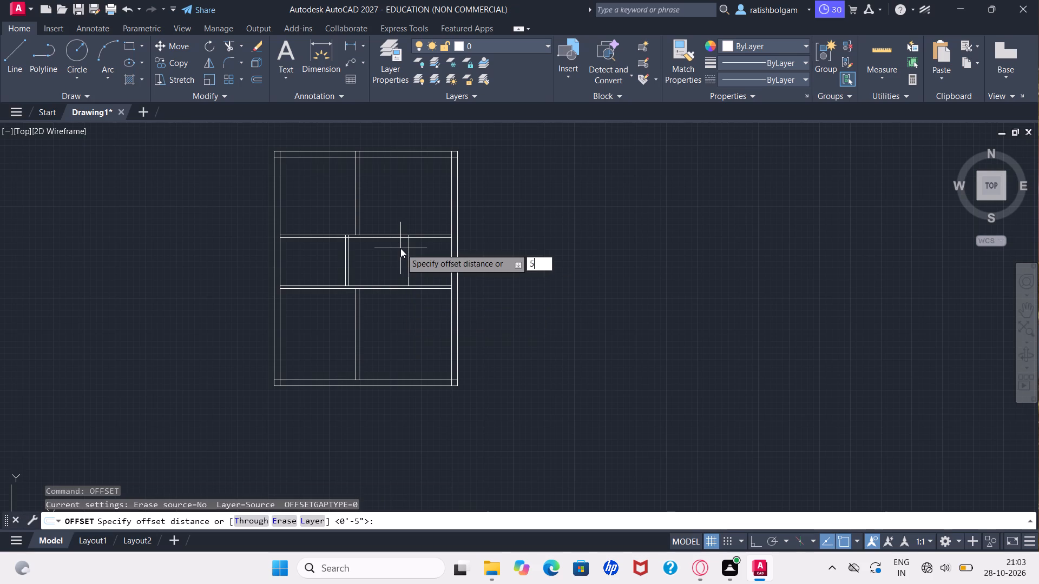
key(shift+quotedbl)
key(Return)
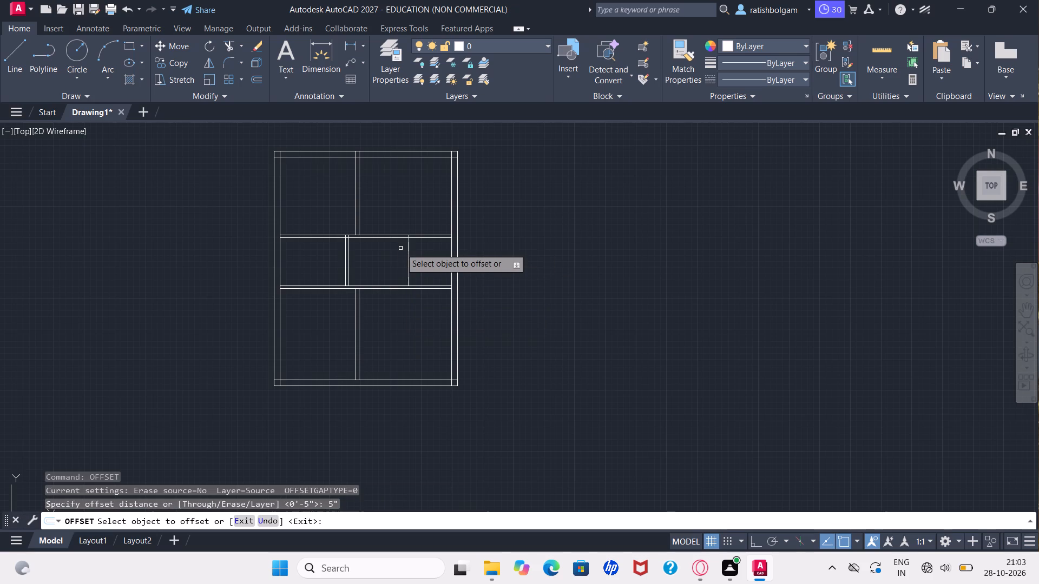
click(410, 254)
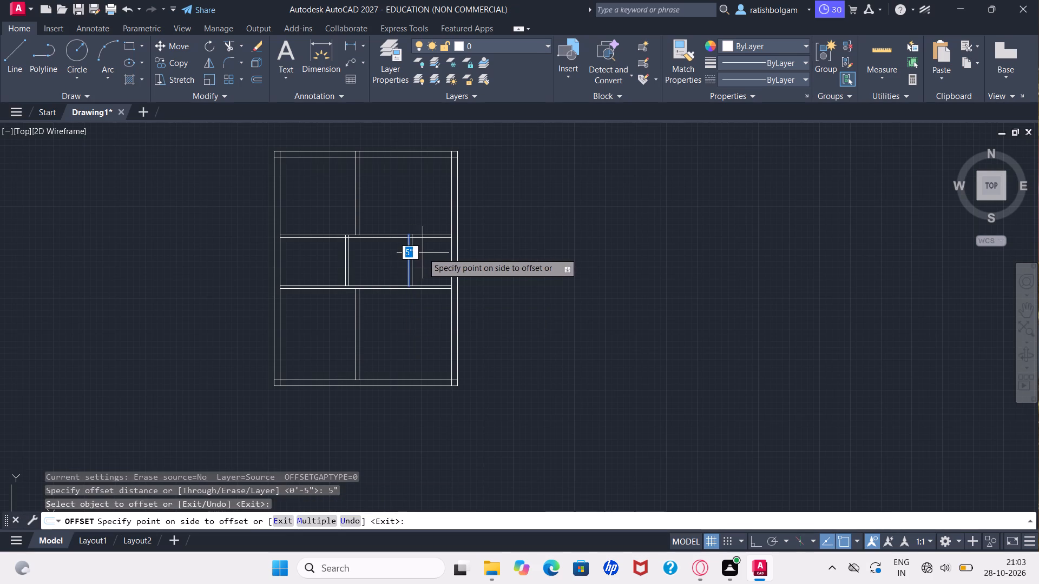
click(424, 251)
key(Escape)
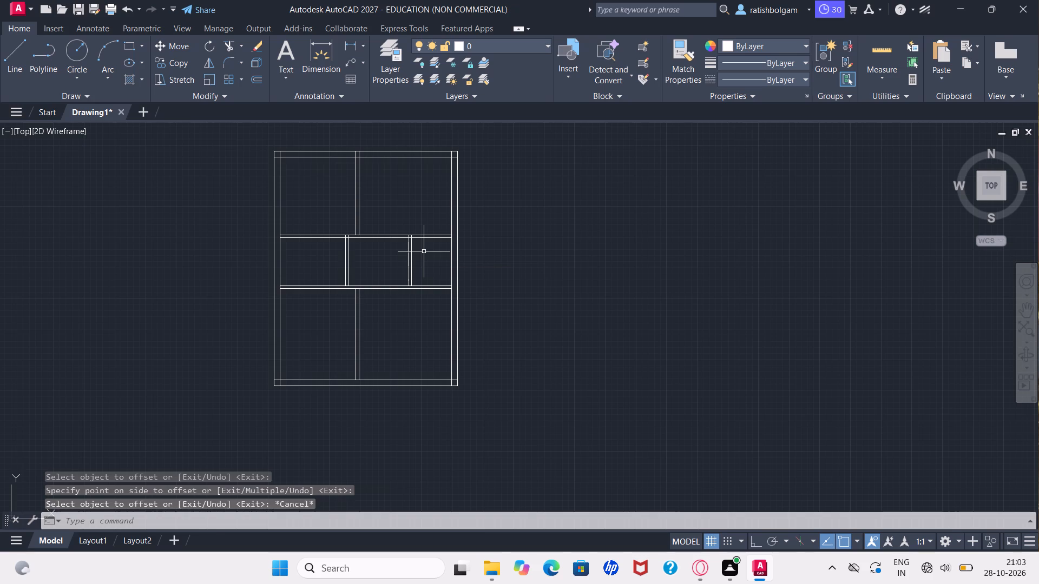
Turn on Ortho mode and object snap during a quick measurement of the middle rooms.
click(880, 49)
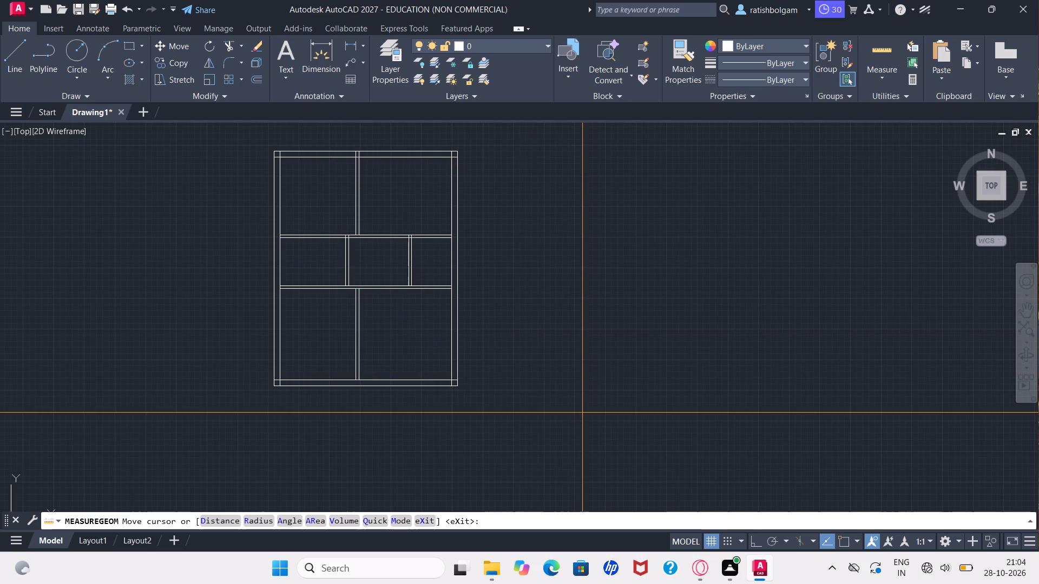
click(753, 543)
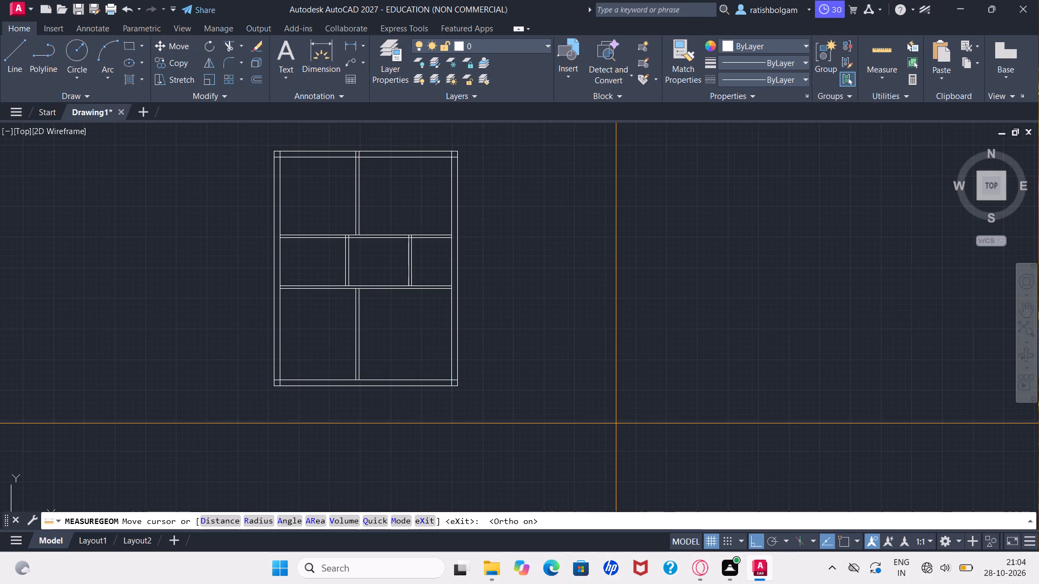
click(847, 537)
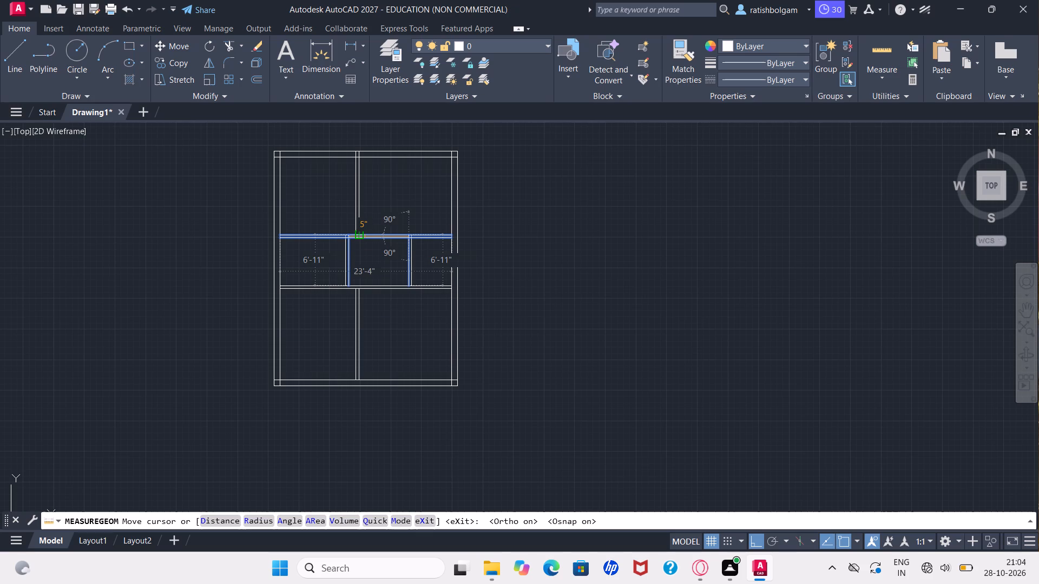
key(Escape)
key(Escape)
key(Escape)
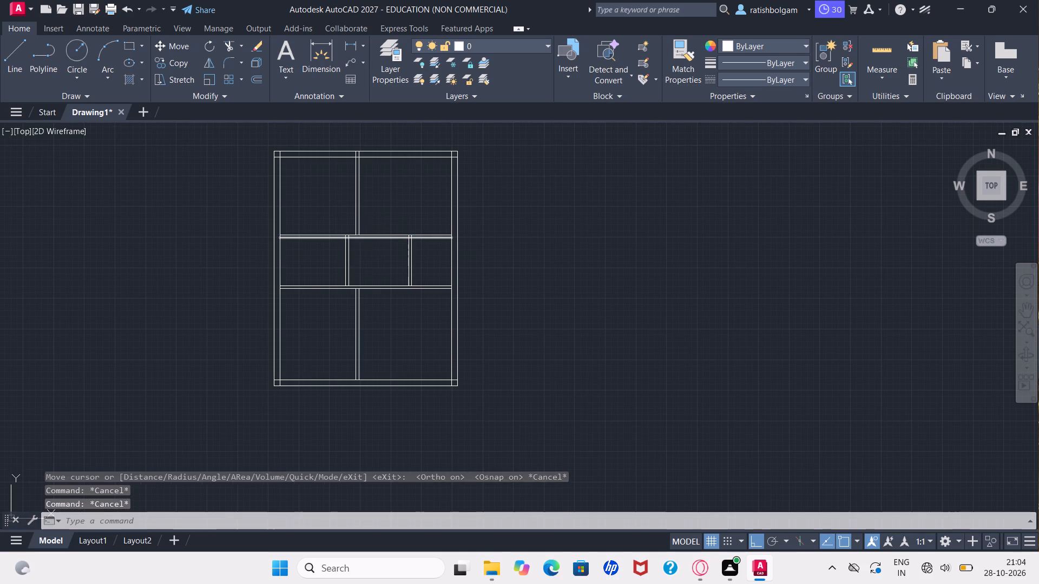
key(Escape)
key(Escape)
key(Escape)
key(Escape)
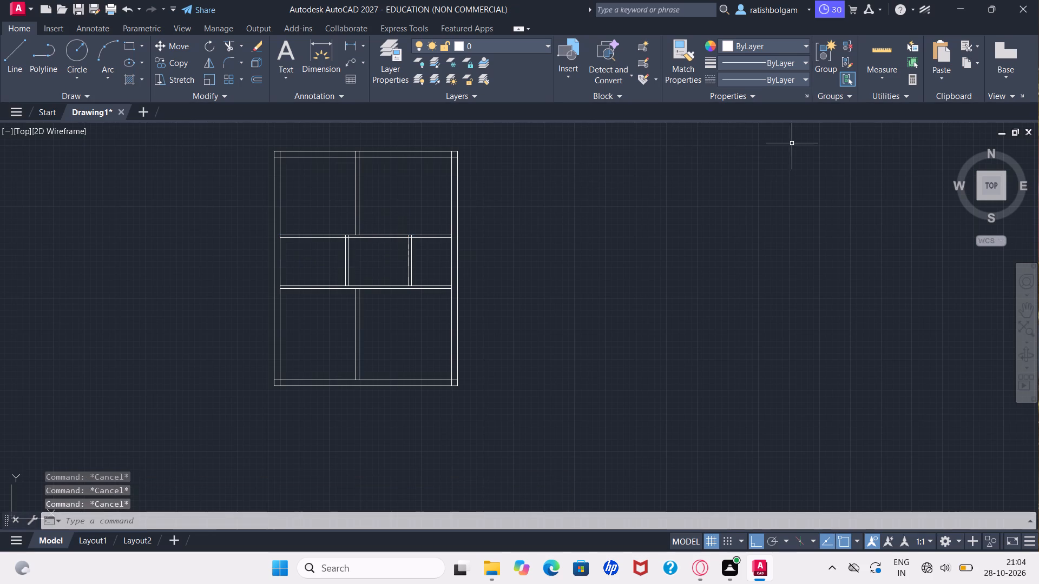
Measure the middle room between the two vertical partitions again.
click(889, 47)
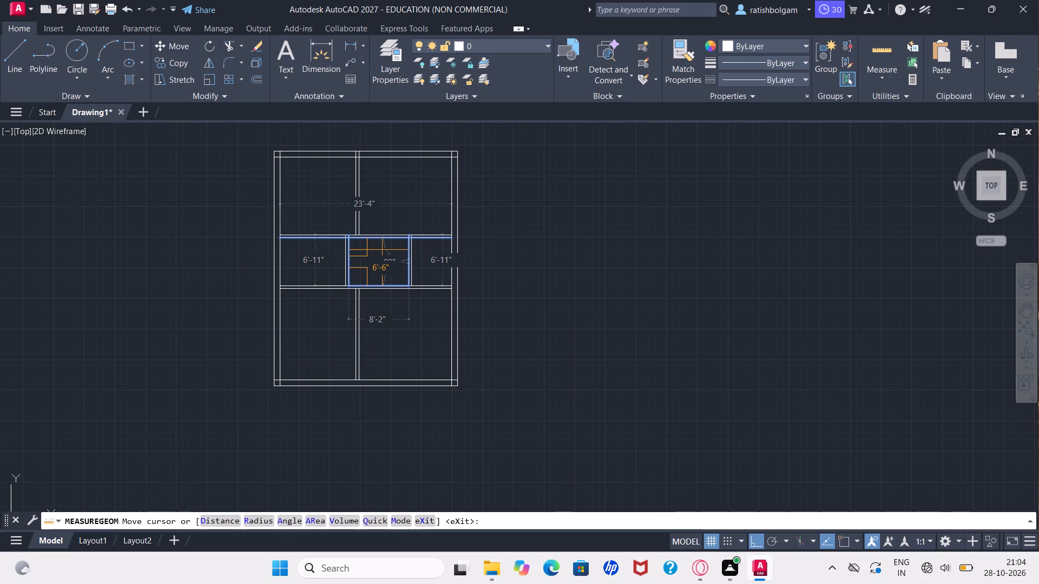
key(Escape)
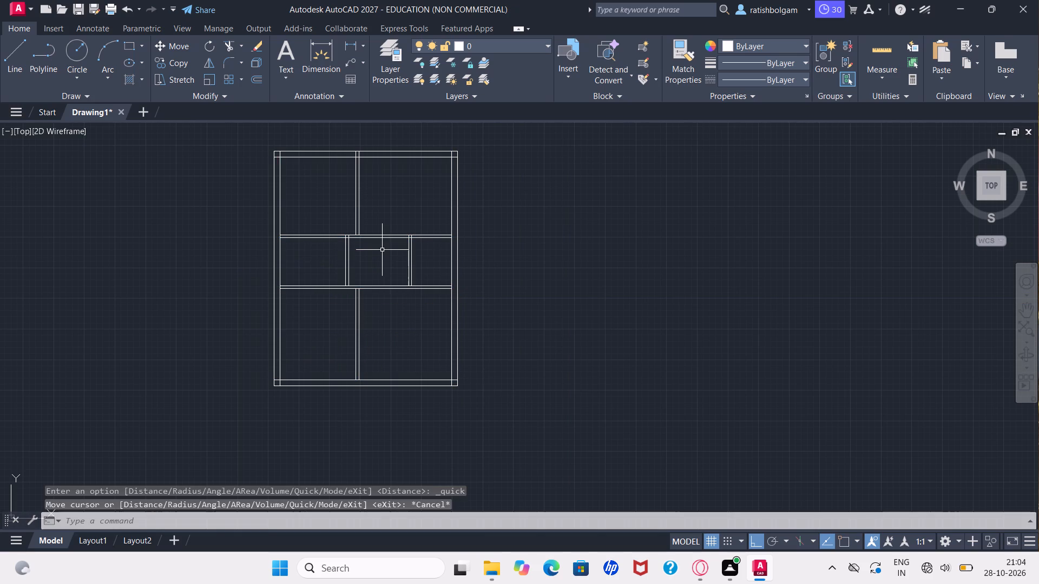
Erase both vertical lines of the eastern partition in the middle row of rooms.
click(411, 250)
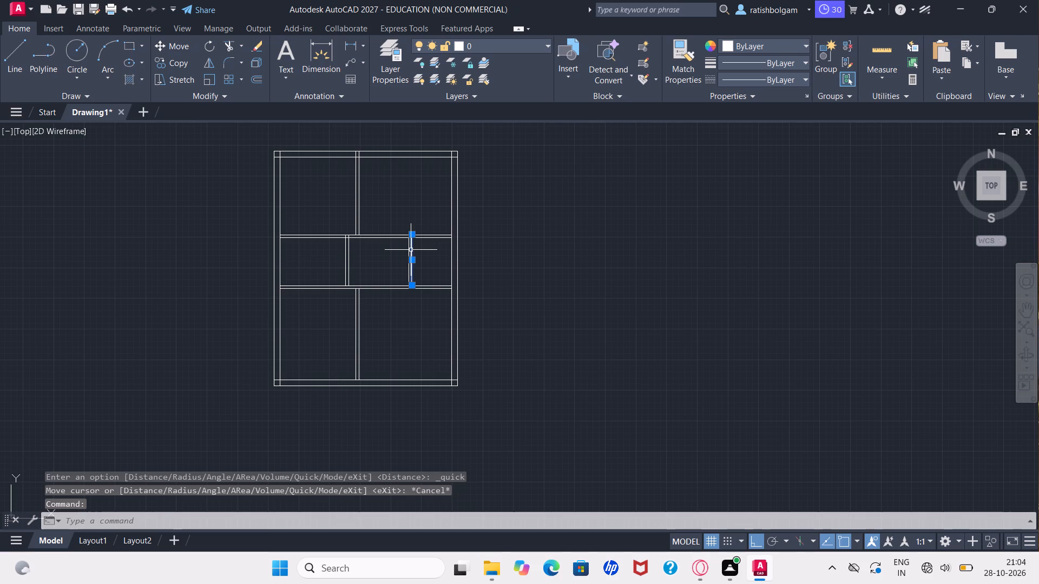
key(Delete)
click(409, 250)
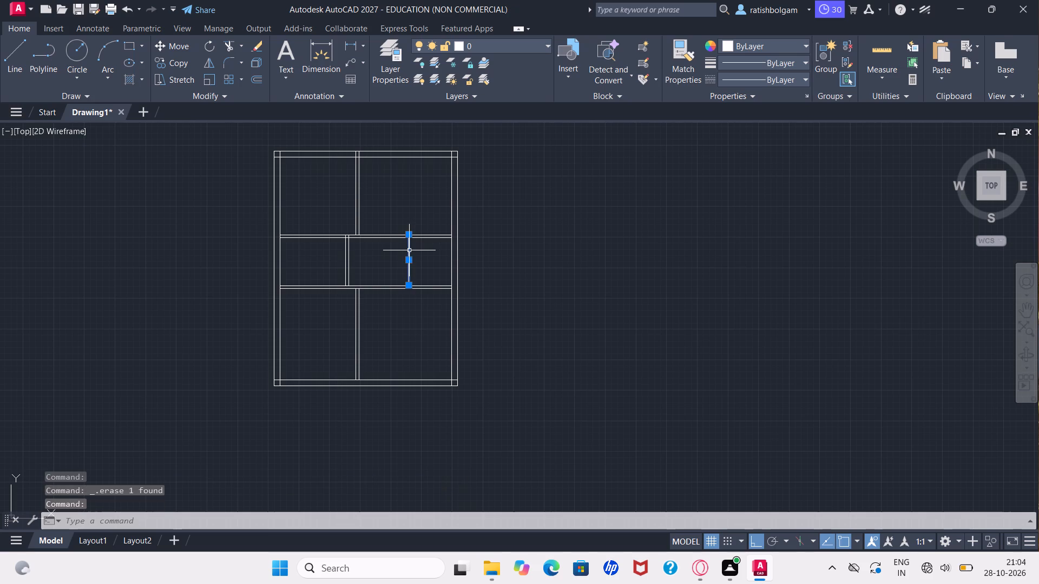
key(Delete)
Draw a line 8'2" east from the remaining partition's lower inner corner, continuing straight up past the middle row's upper wall.
ctrl+scroll(409, 250, up, 3)
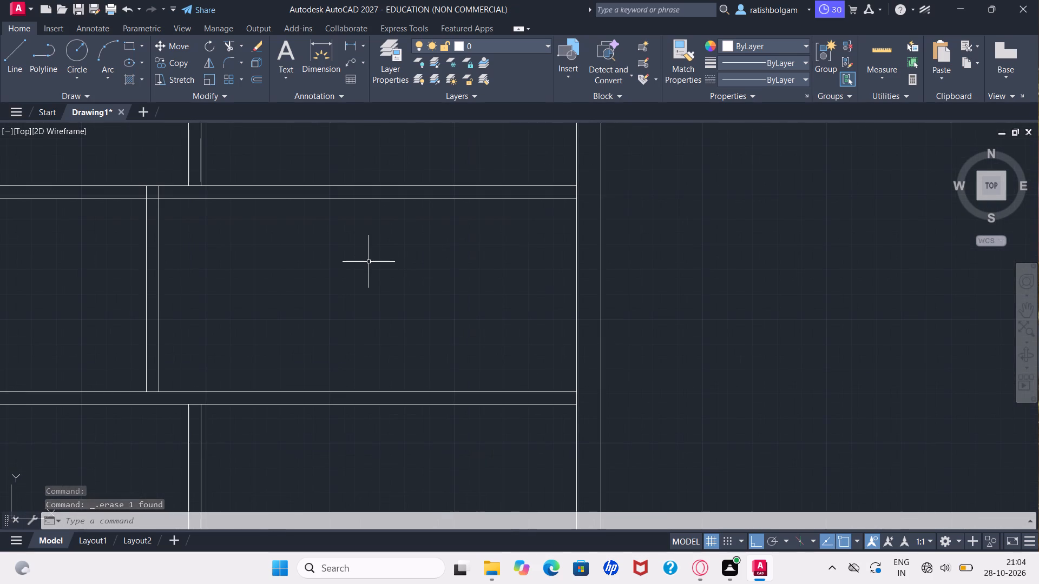
key(l)
key(Return)
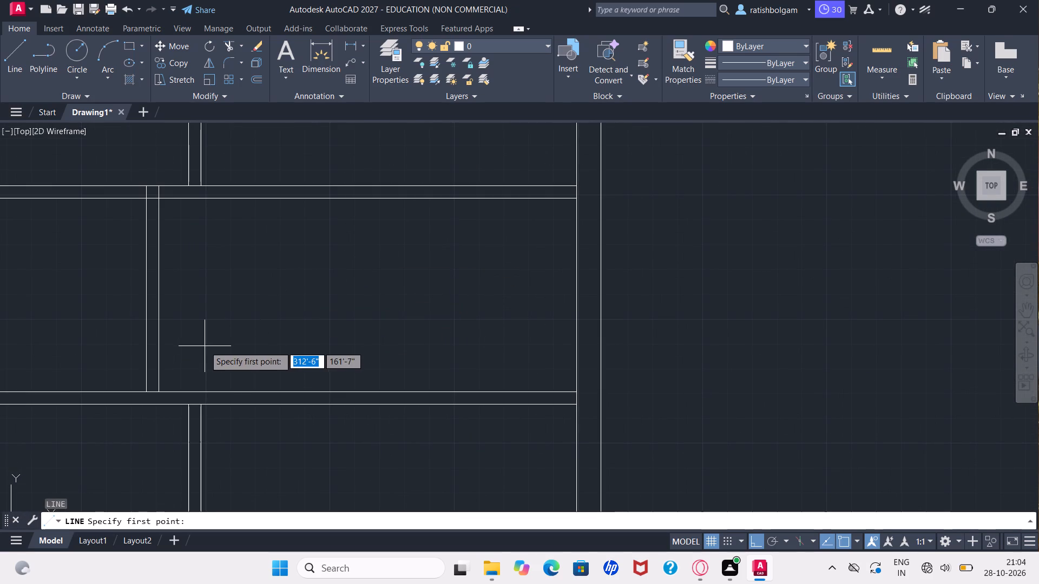
click(159, 389)
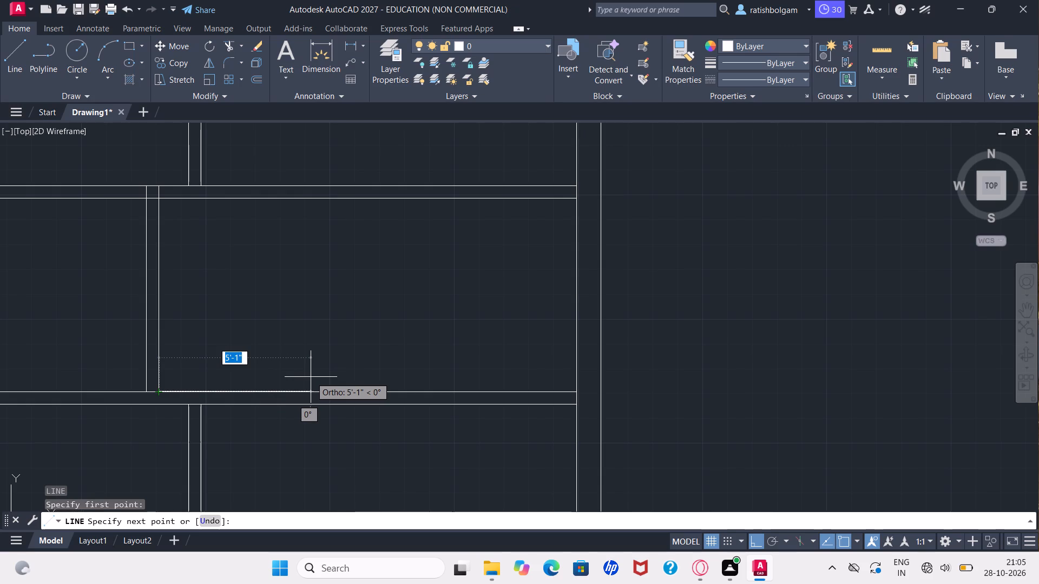
key(8)
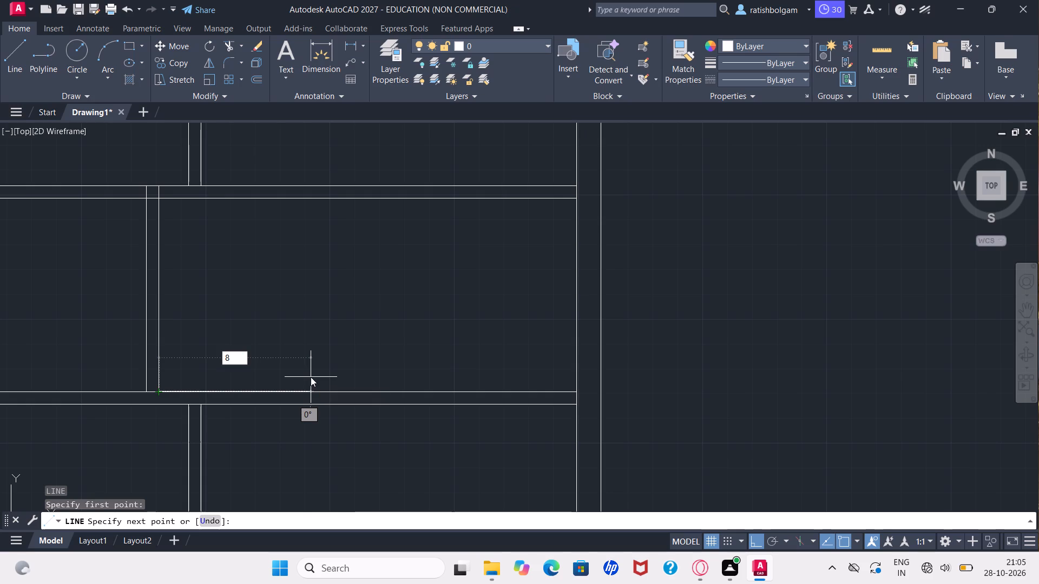
key(apostrophe)
key(2)
key(shift+quotedbl)
key(Return)
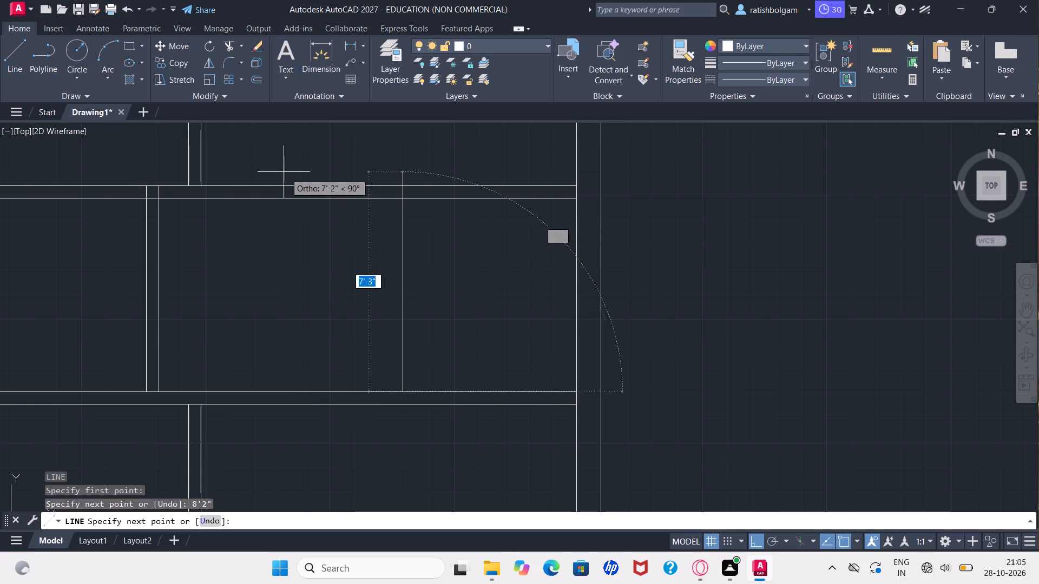
click(273, 155)
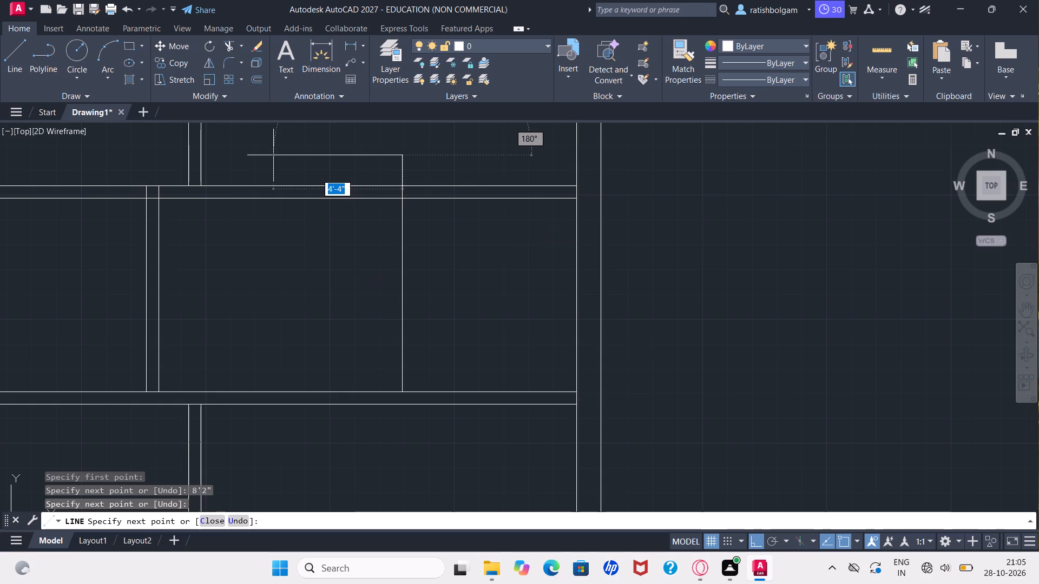
key(Escape)
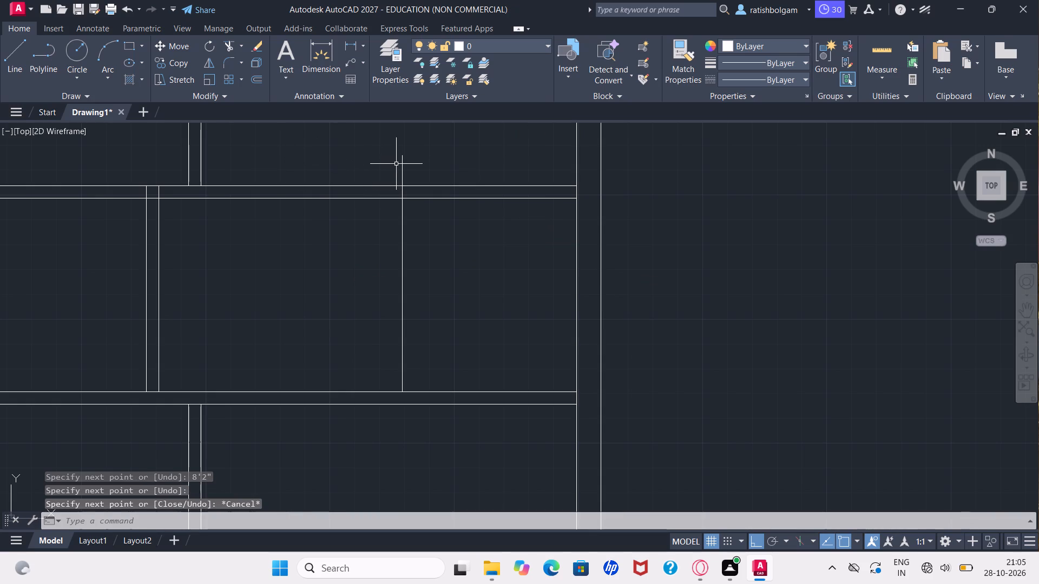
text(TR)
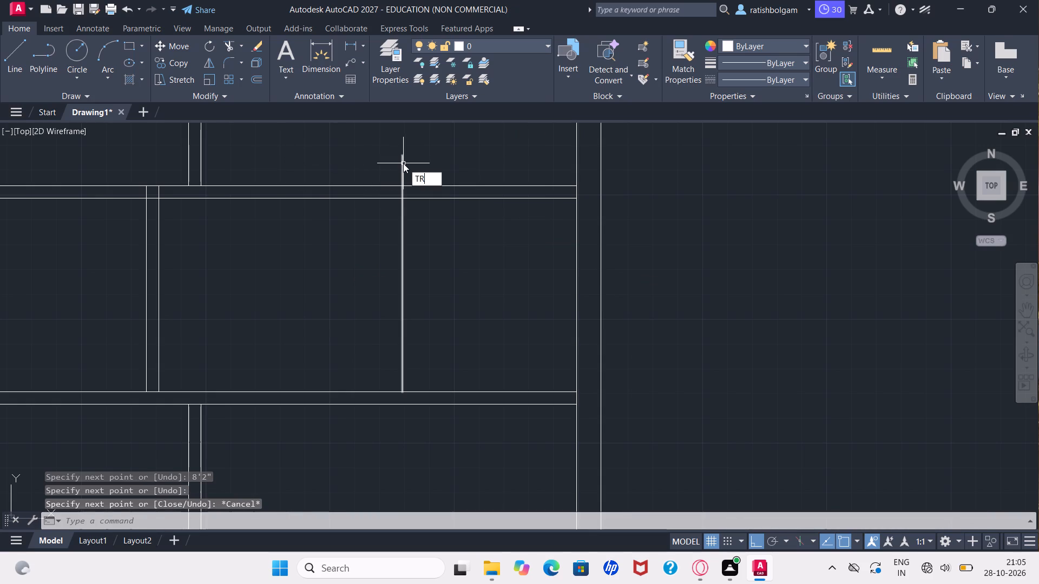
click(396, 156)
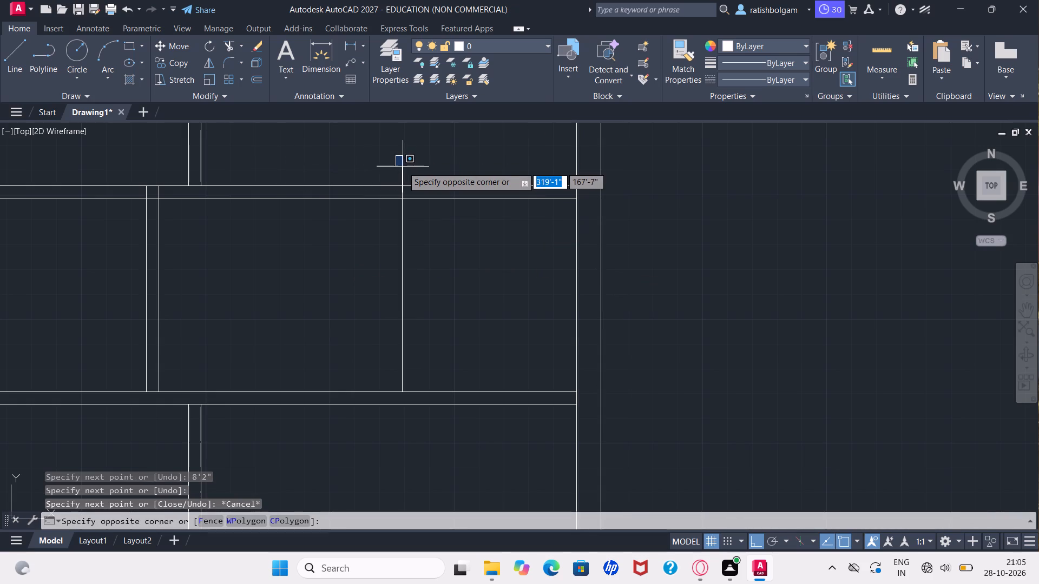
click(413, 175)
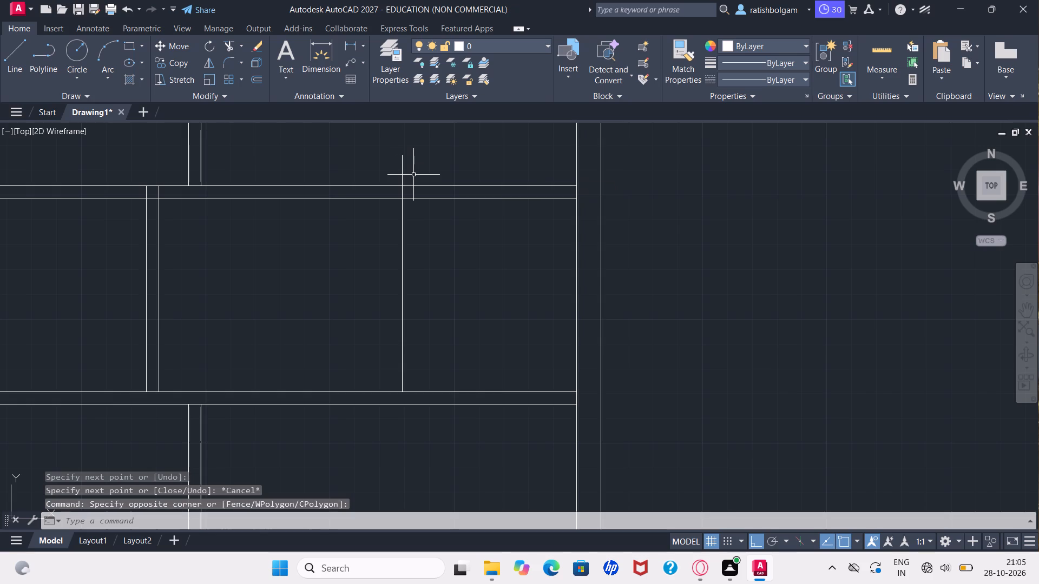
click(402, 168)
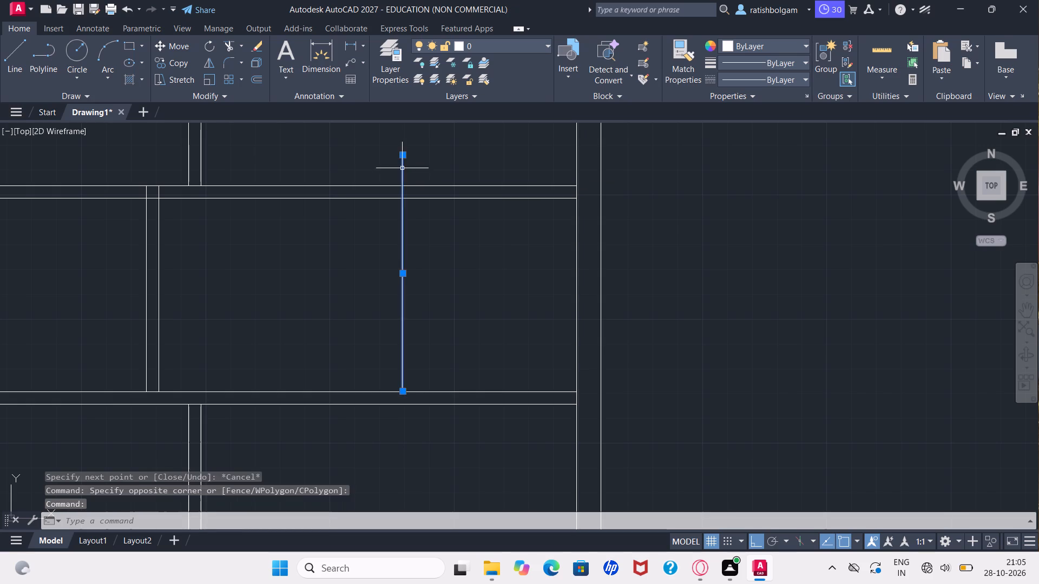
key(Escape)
Trim the overshoot of the new vertical partition line above the outer line of the middle row's upper wall.
text(TR)
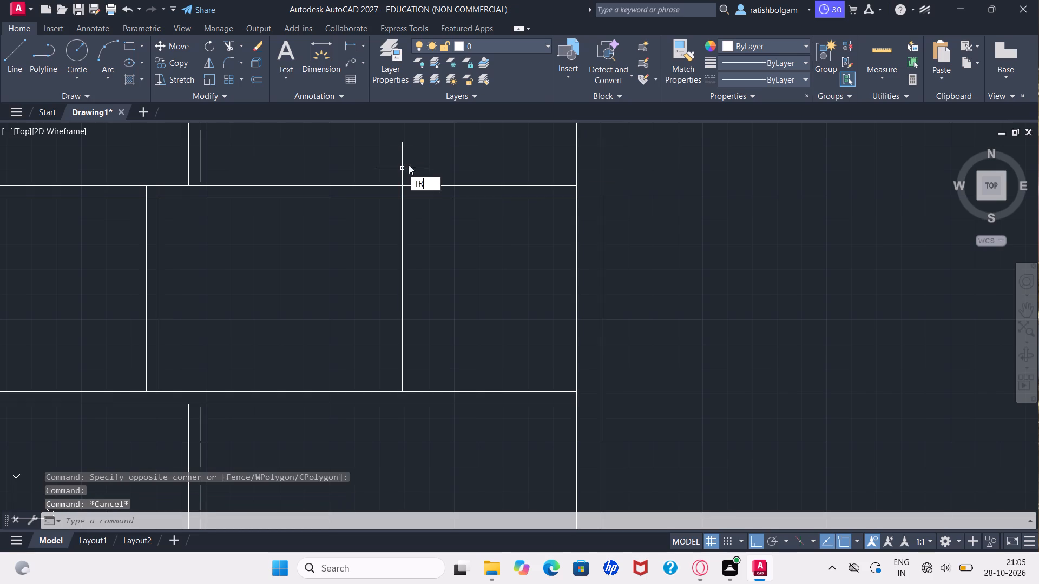
key(Return)
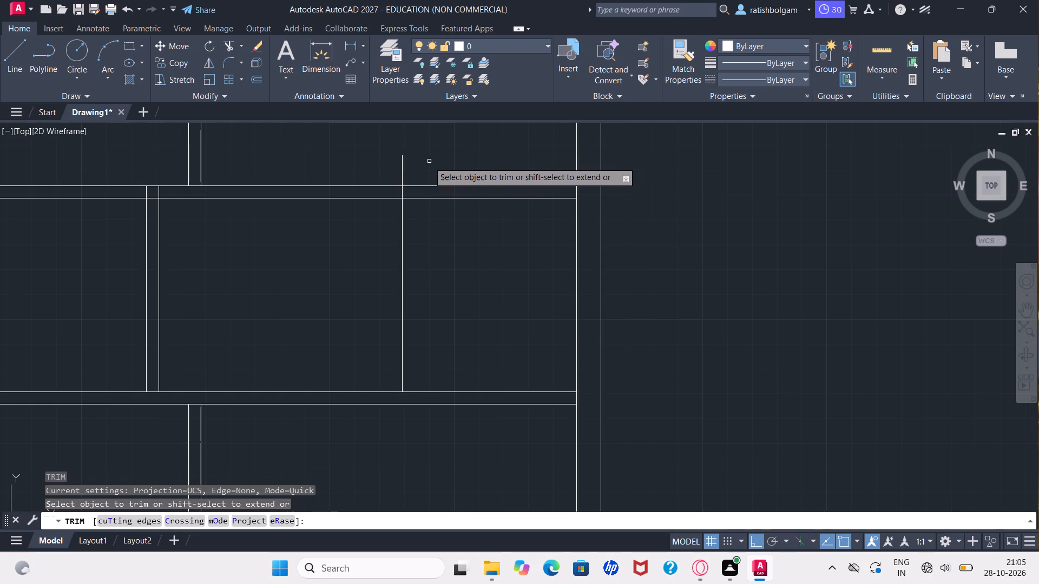
click(403, 165)
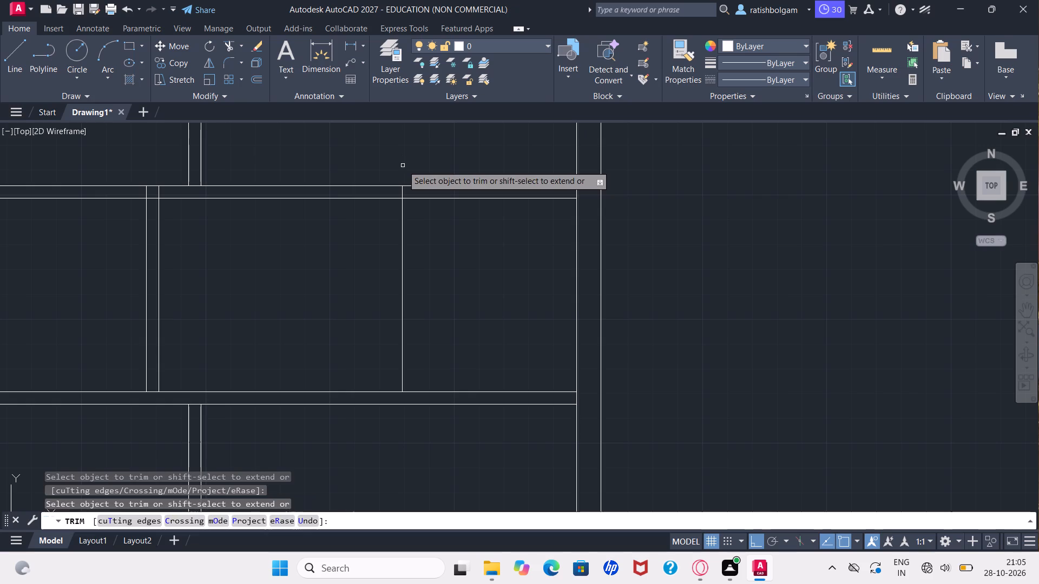
key(Escape)
key(Escape)
key(Escape)
key(Escape)
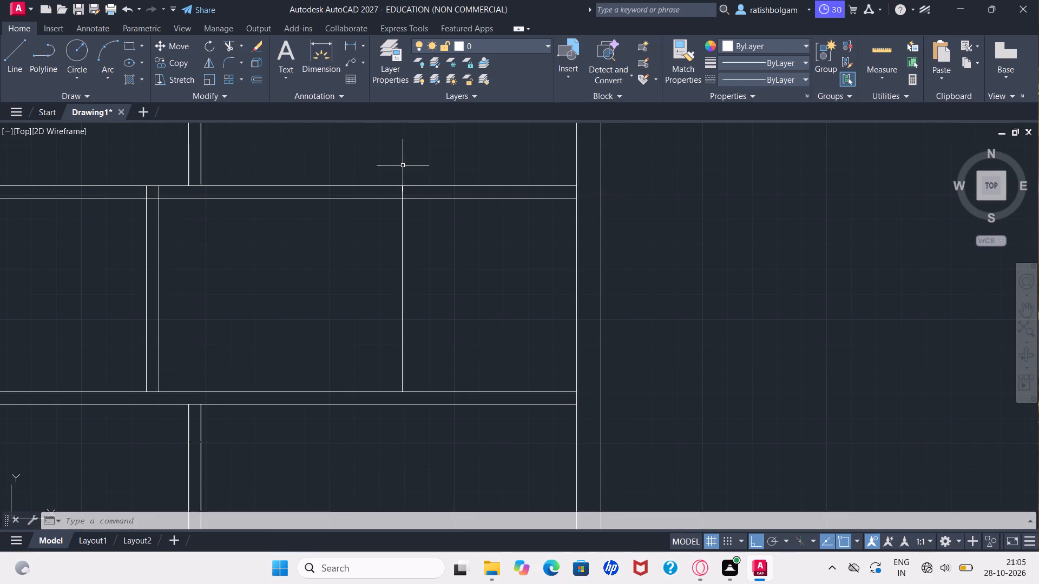
Offset the new vertical partition line 5" to the east to form the second partition's other face.
text(OFF)
key(Return)
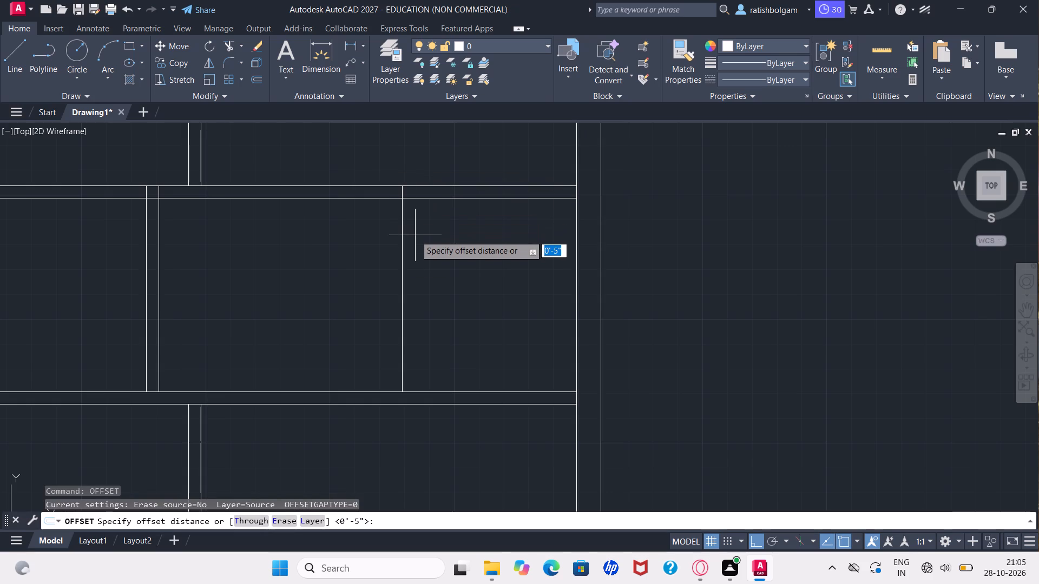
key(5)
key(shift+quotedbl)
key(Return)
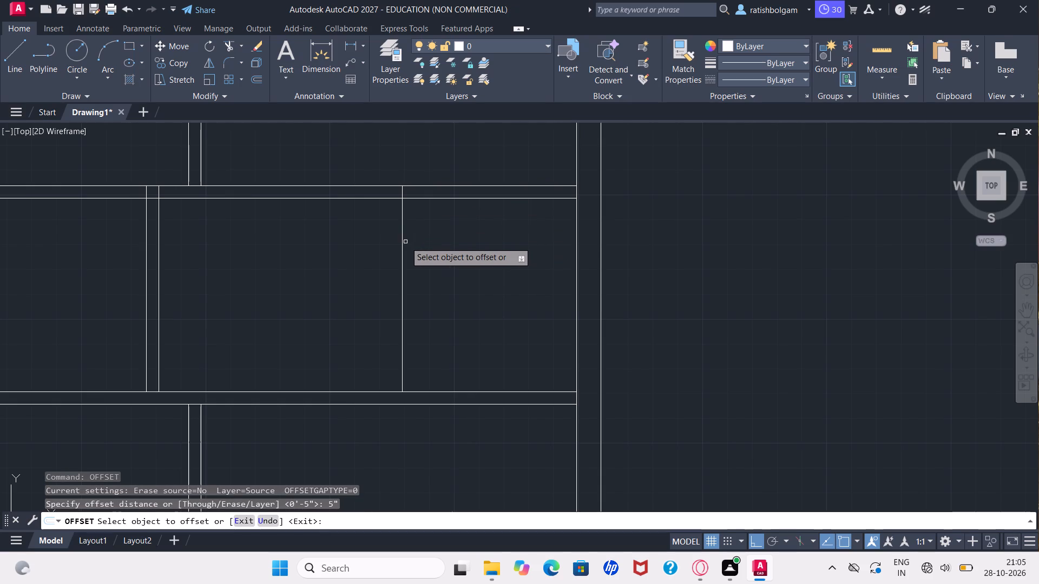
click(402, 242)
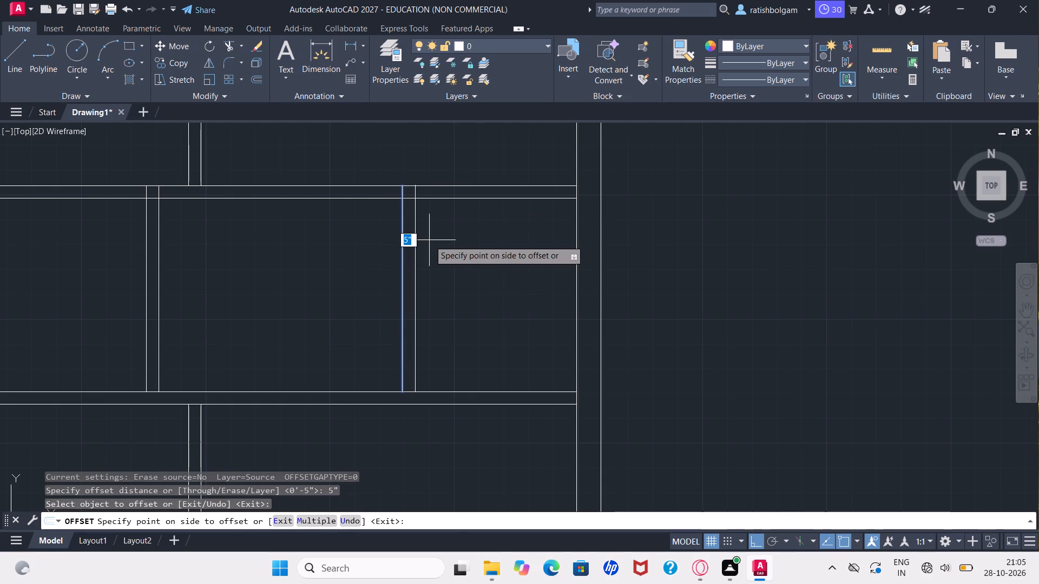
click(429, 240)
key(Escape)
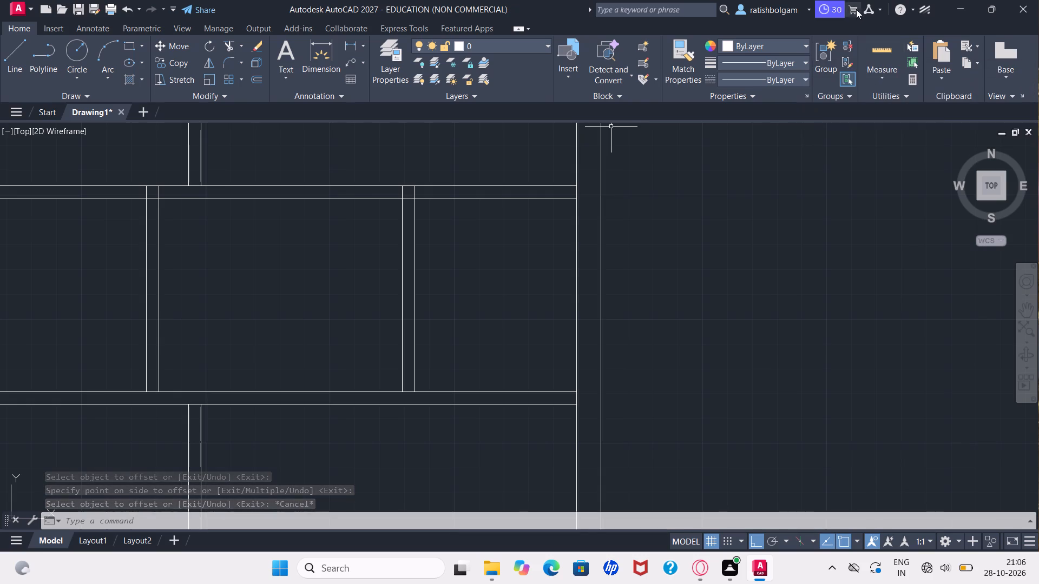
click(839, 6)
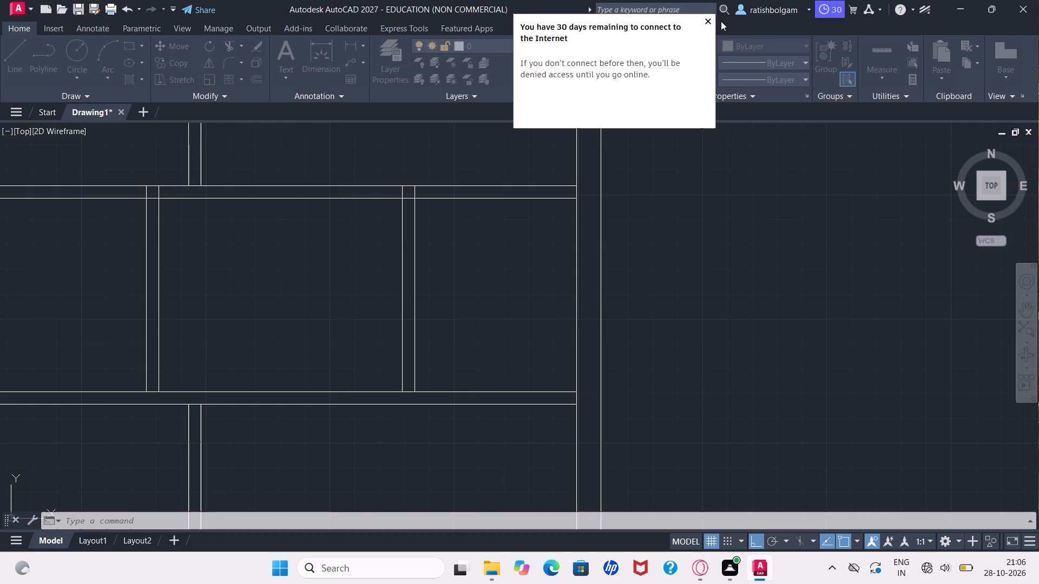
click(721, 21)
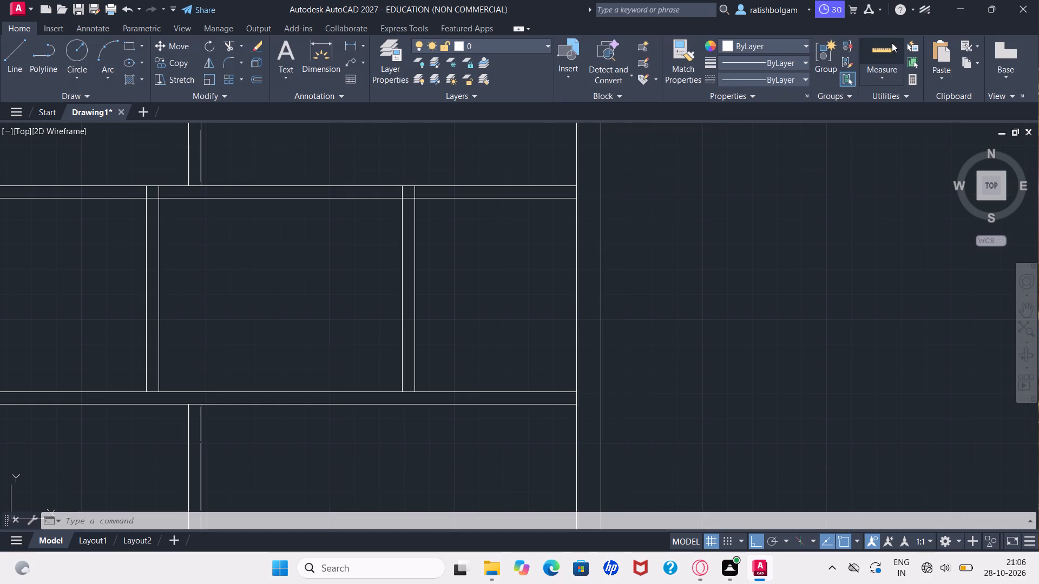
Measure the rooms in the middle row with the quick measurement tool.
click(880, 51)
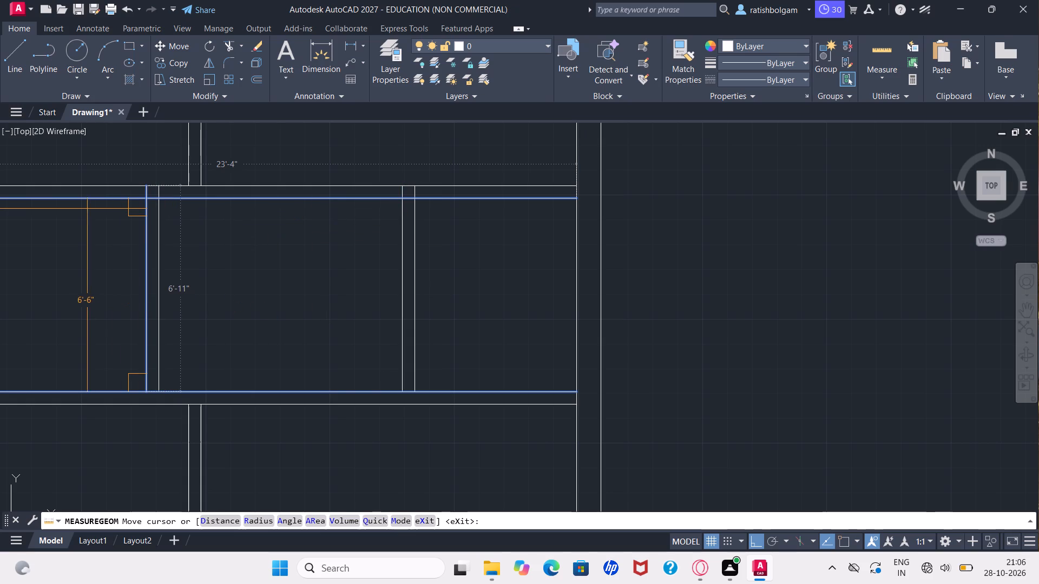
ctrl+scroll(77, 209, down, 3)
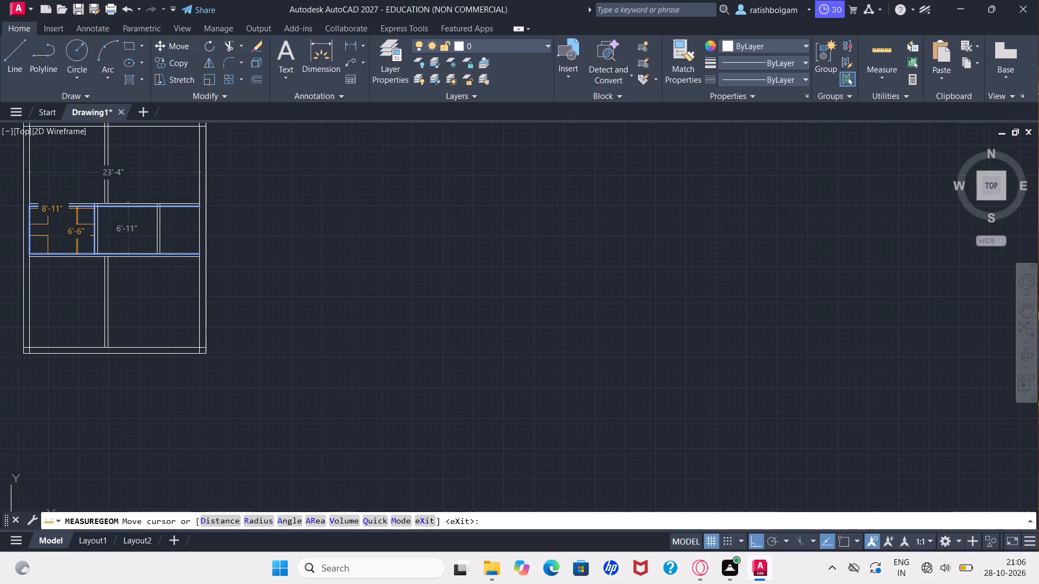
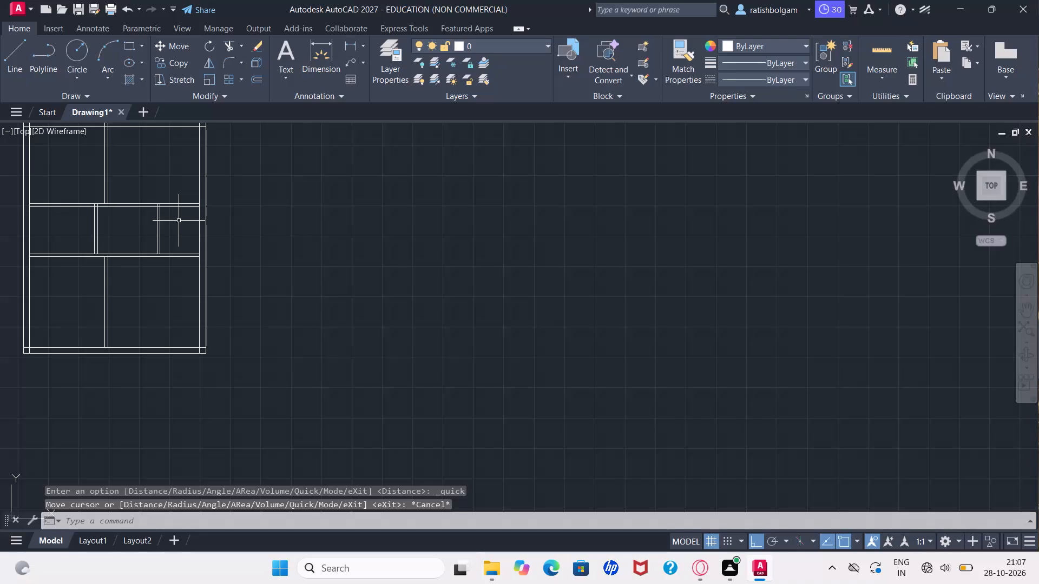
Offset the west outer wall's inner line 2' east into the middle row's westernmost room.
text(PAN)
key(Return)
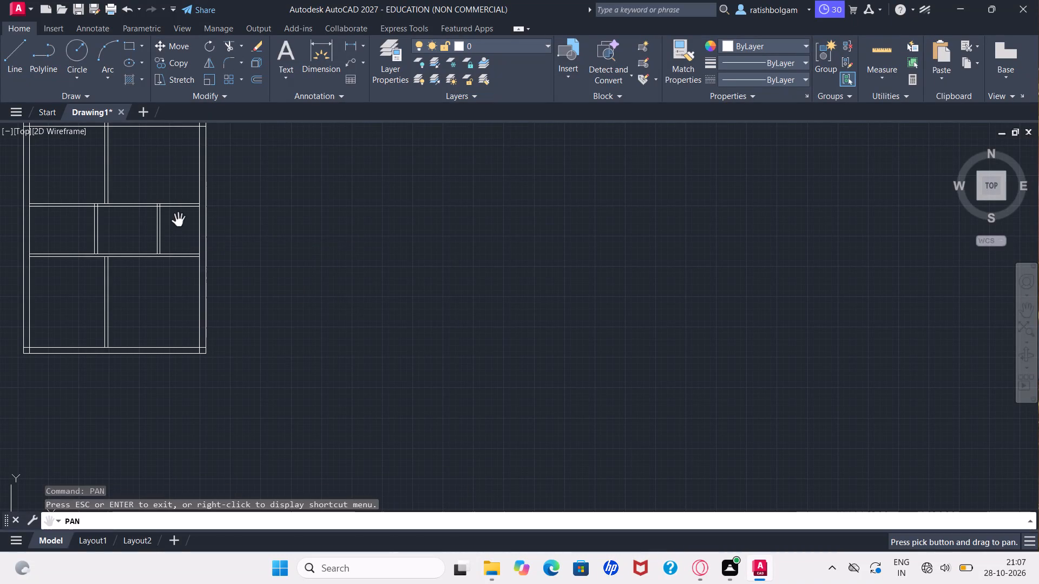
drag(179, 221, 384, 259)
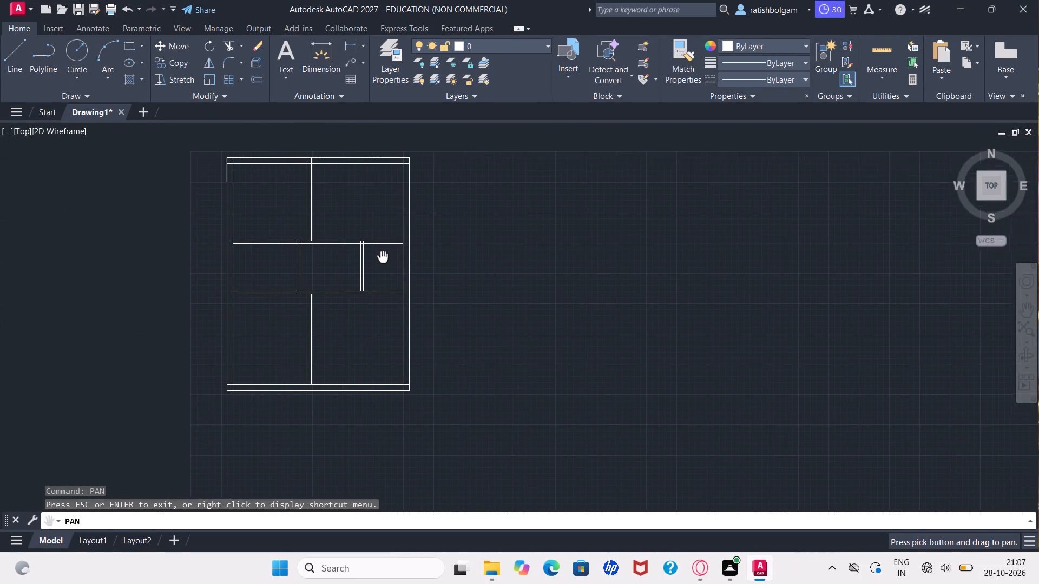
drag(384, 259, 390, 258)
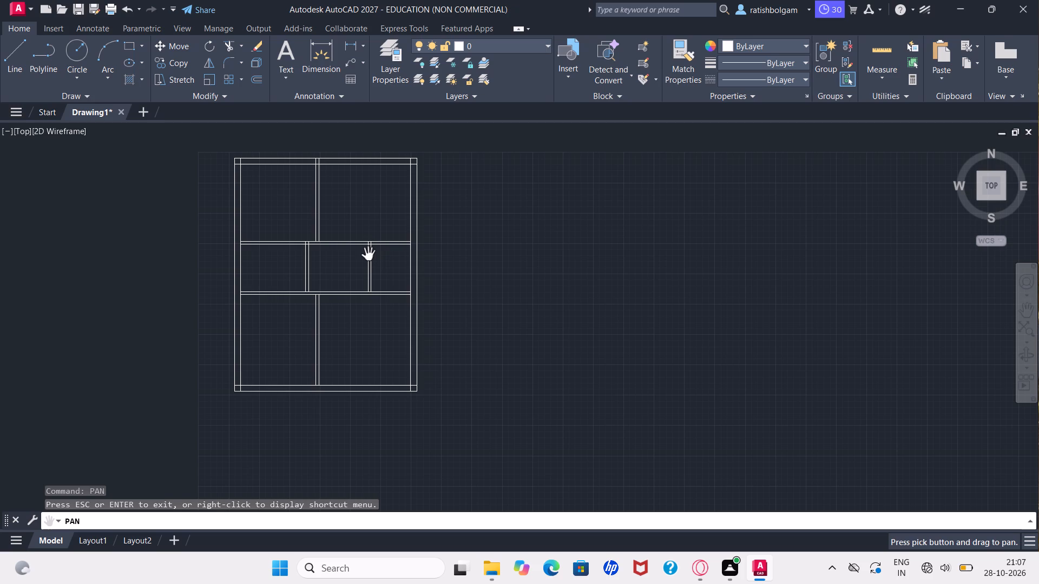
drag(397, 255, 471, 266)
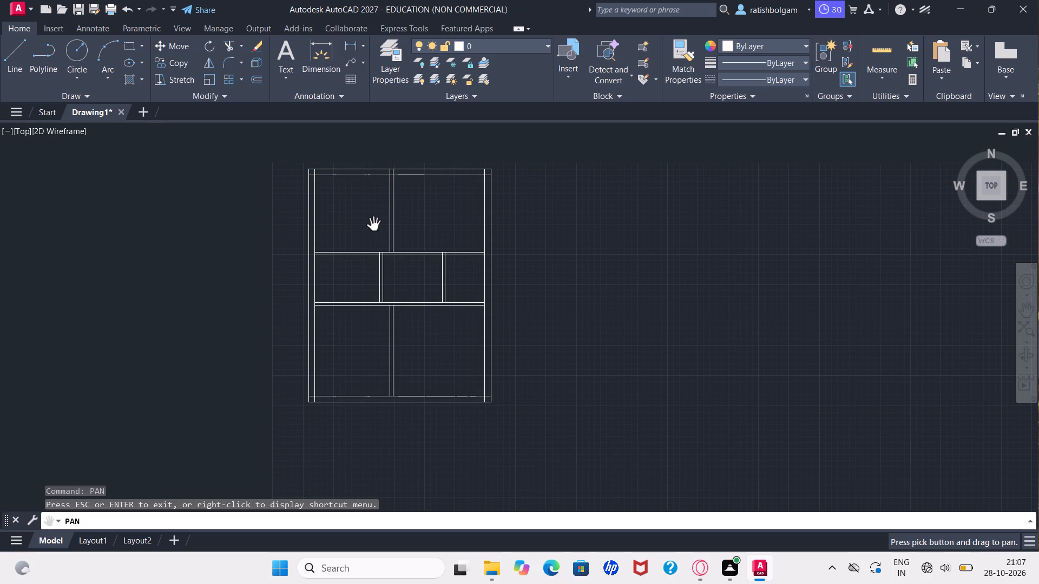
scroll(370, 225, right, 2)
key(Escape)
ctrl+scroll(402, 235, up, 2)
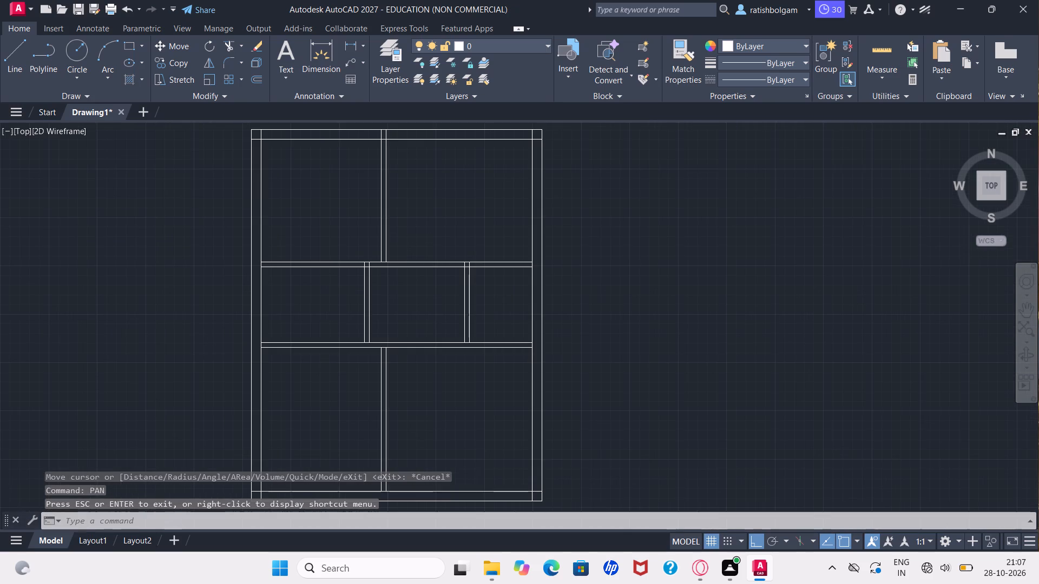
ctrl+scroll(402, 235, down, 2)
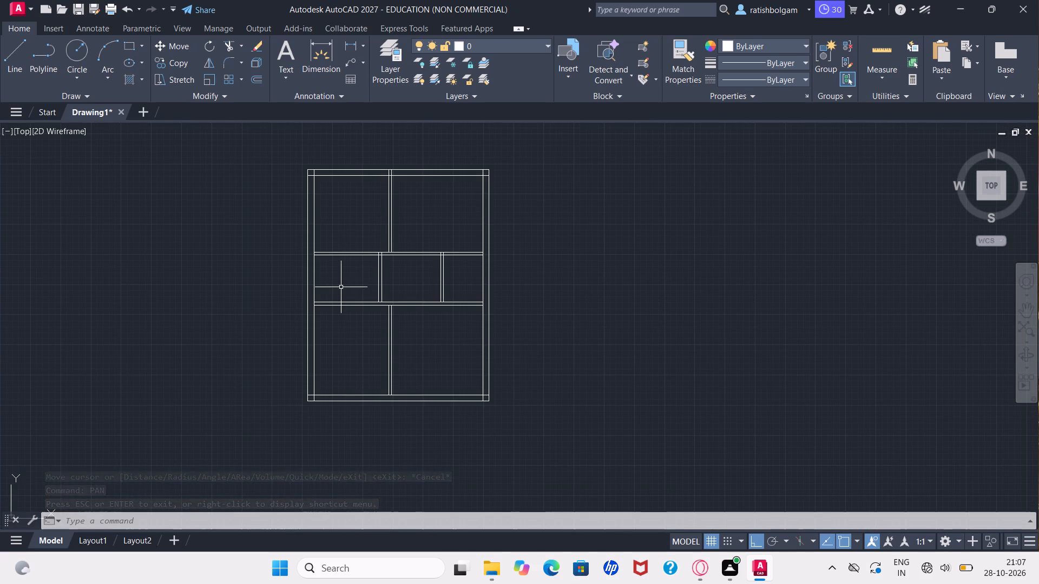
ctrl+scroll(341, 287, up, 1)
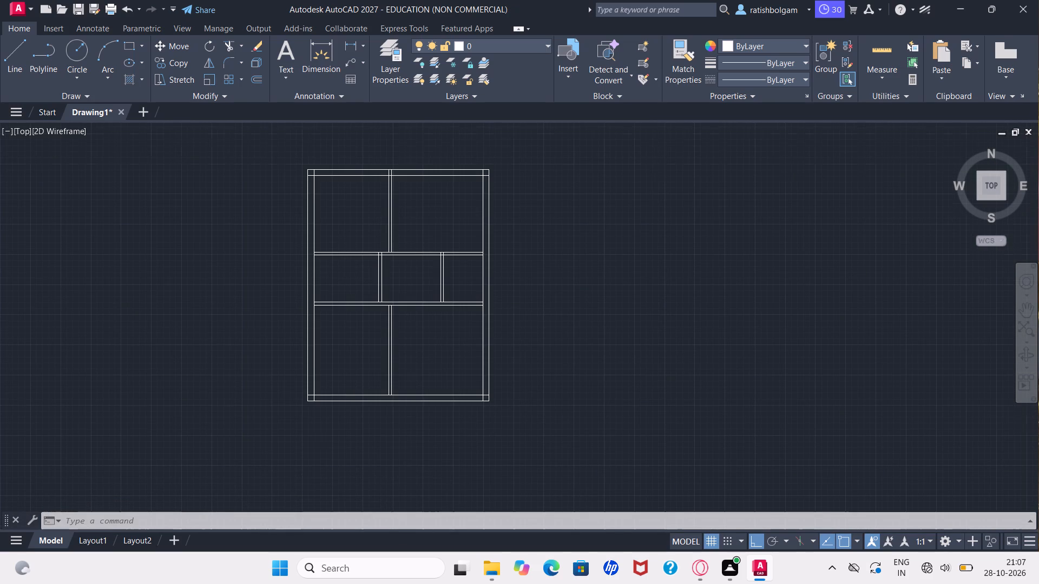
ctrl+scroll(341, 287, up, 1)
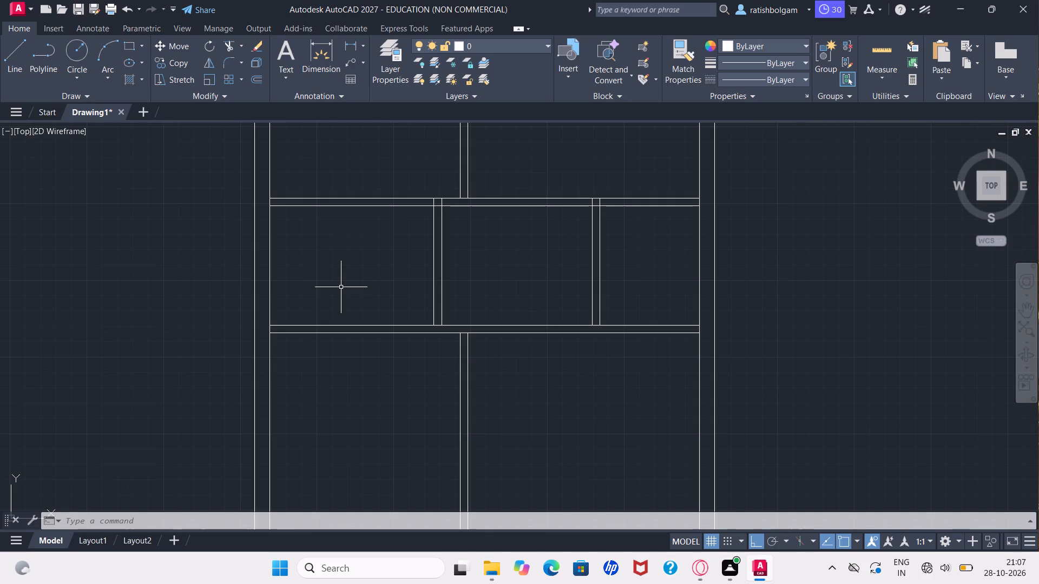
text(OFF)
key(Return)
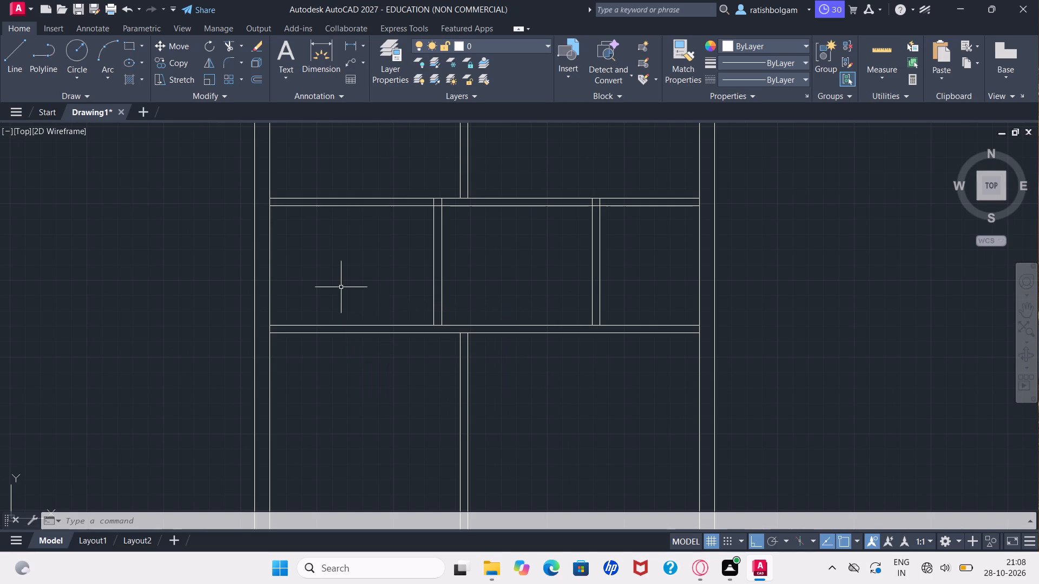
key(2)
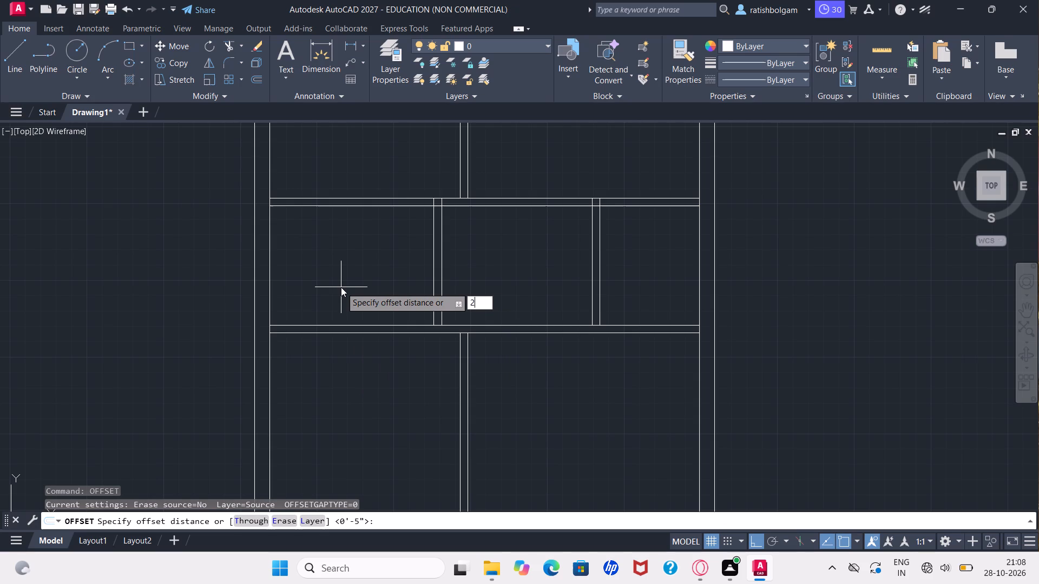
key(shift+quotedbl)
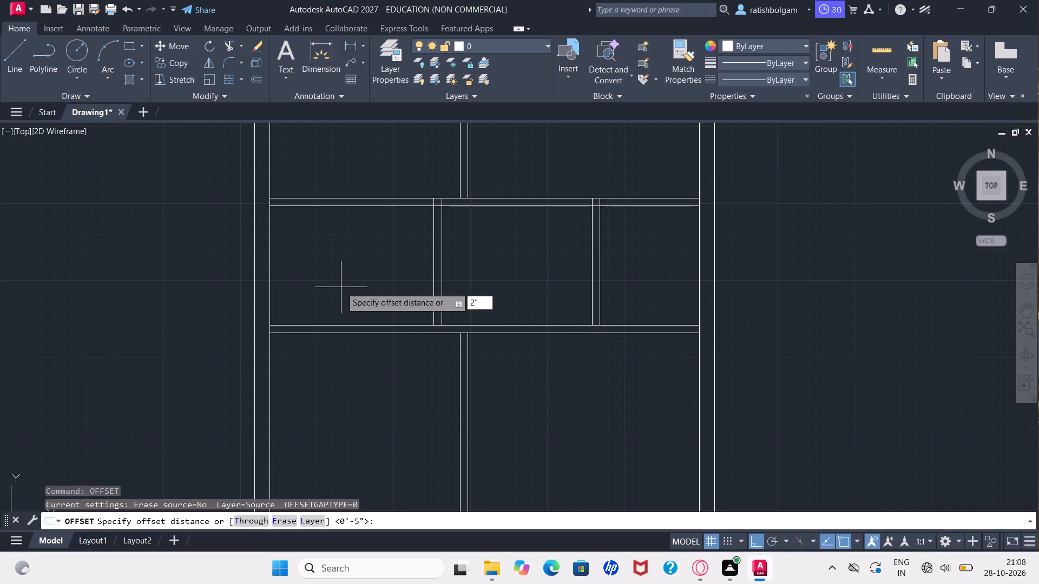
key(BackSpace)
key(apostrophe)
key(Return)
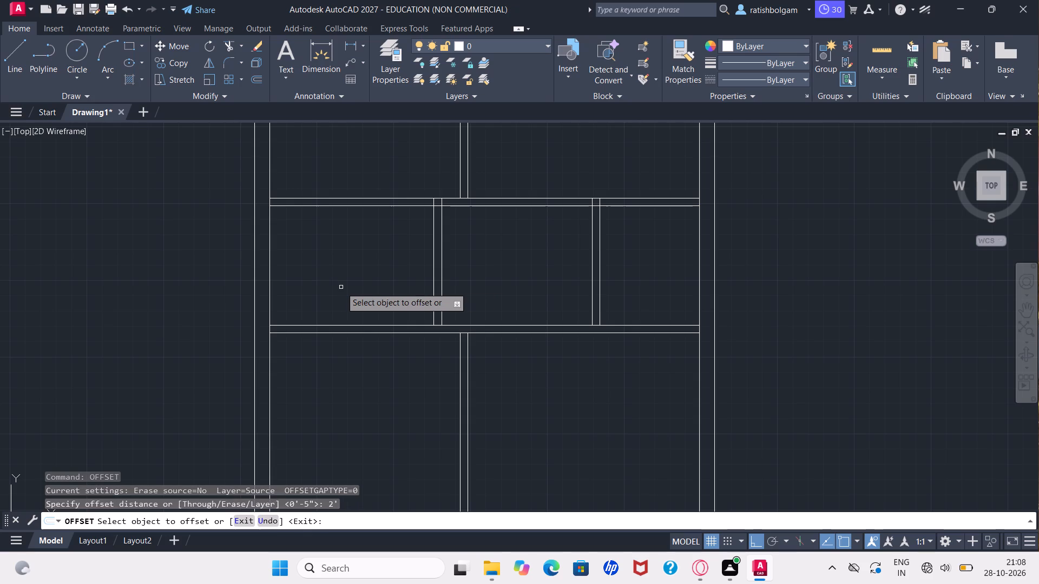
click(270, 255)
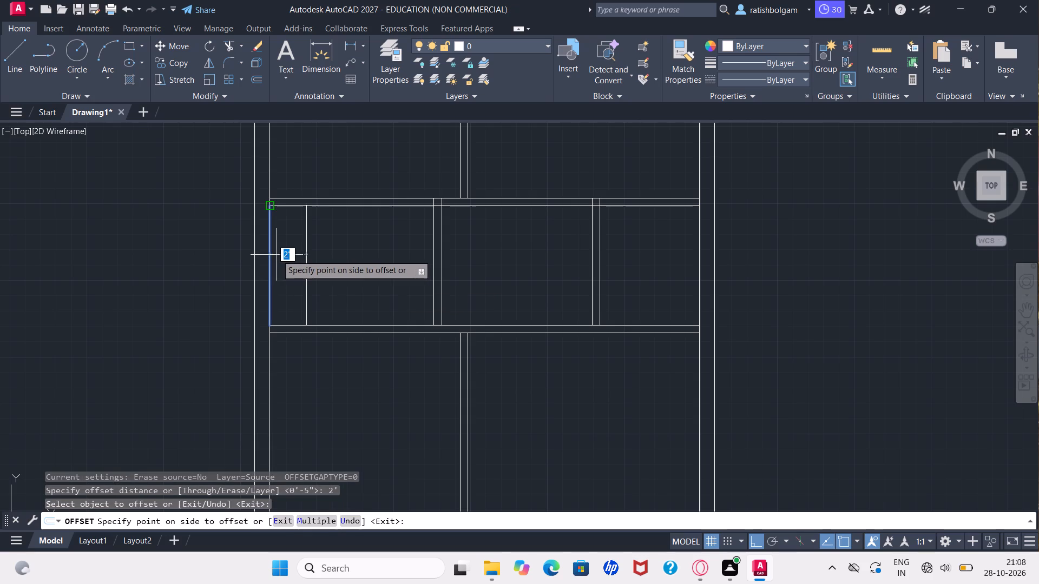
click(277, 255)
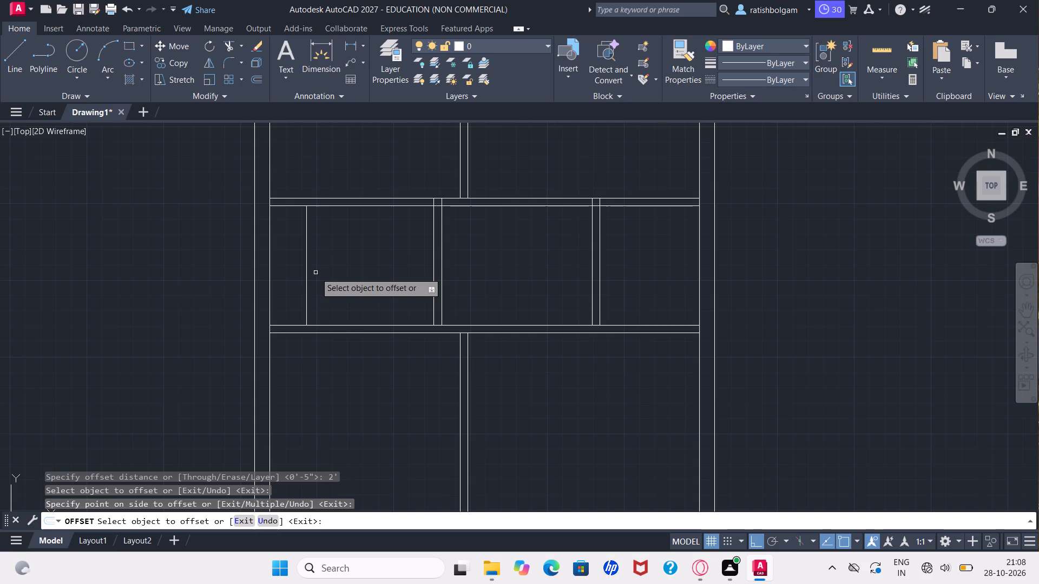
key(Escape)
Offset the lower line of the middle row's upper wall 3'3" downward to divide the row's height.
text(OF)
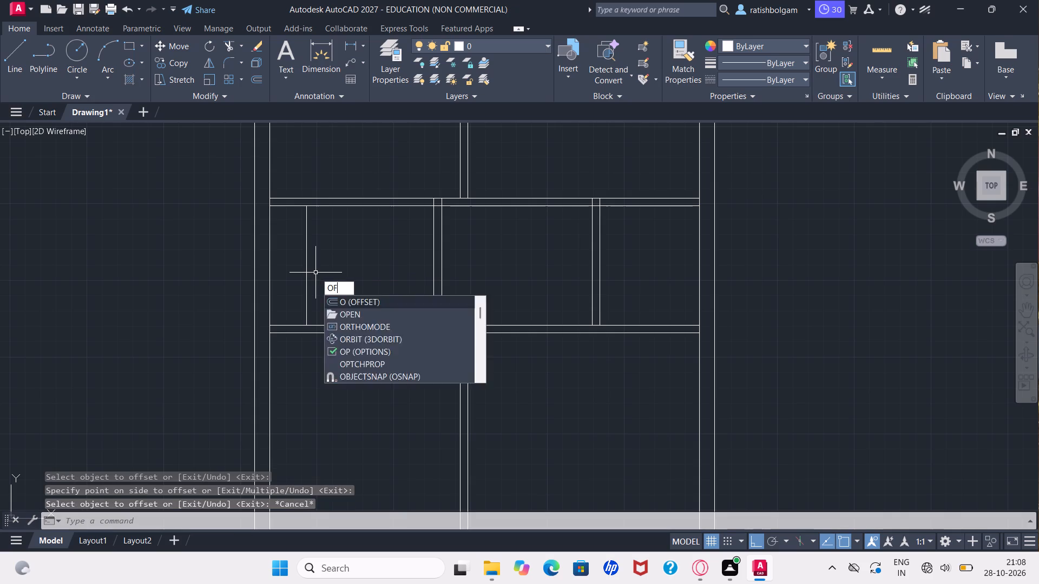
key(Return)
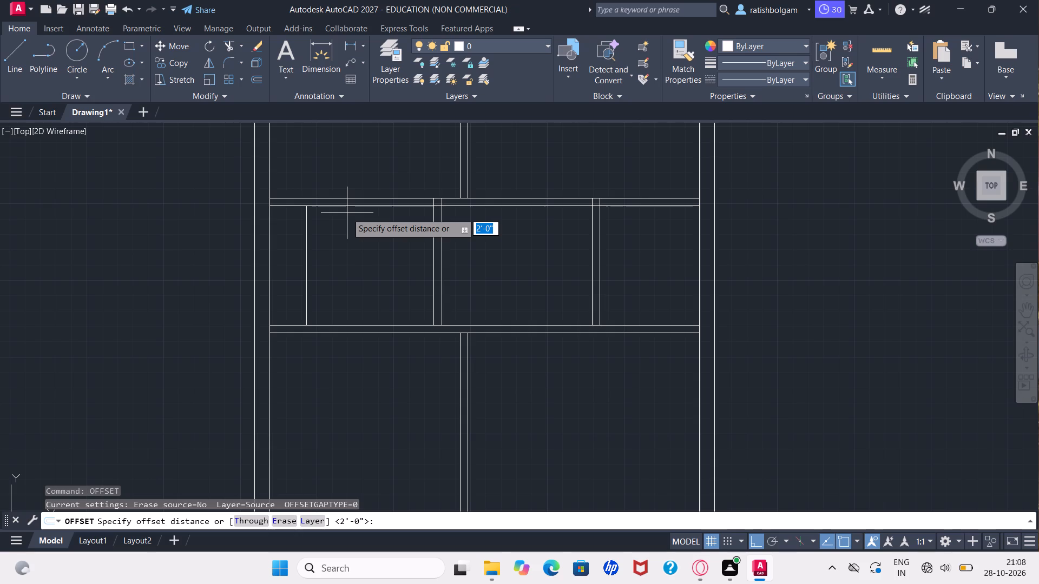
text(3'3)
key(shift+quotedbl)
key(Return)
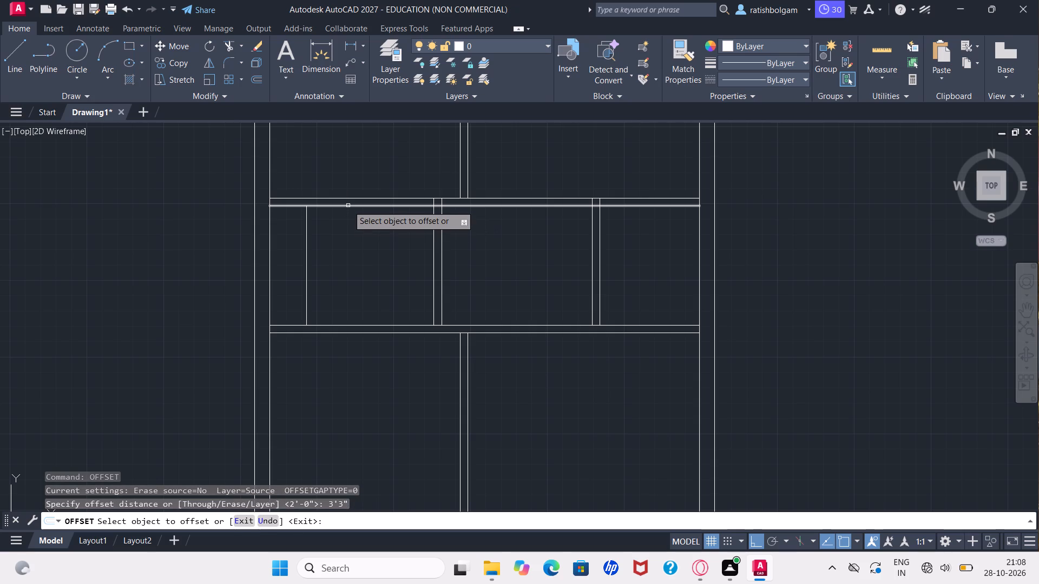
click(348, 207)
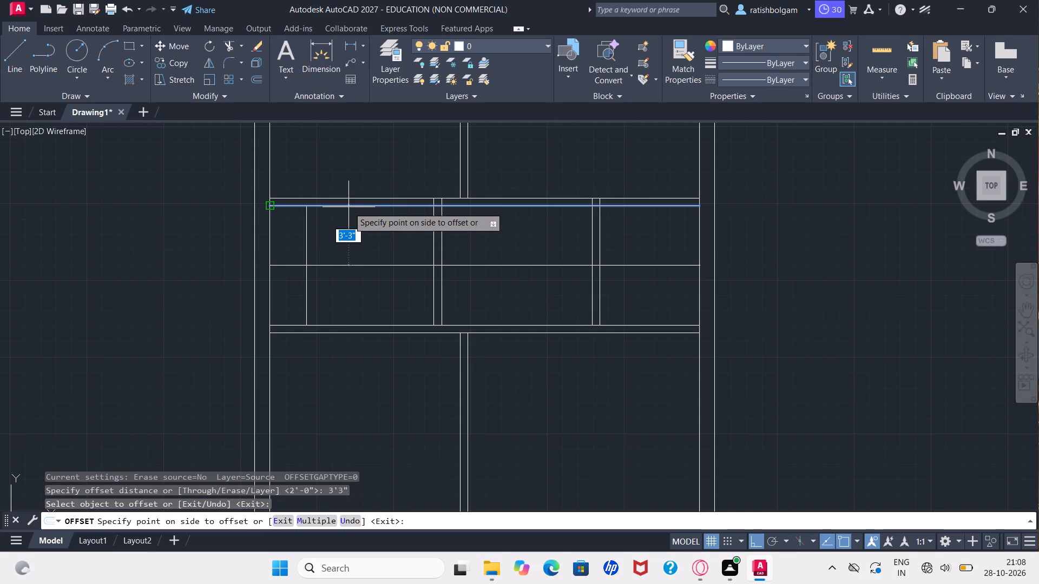
click(351, 261)
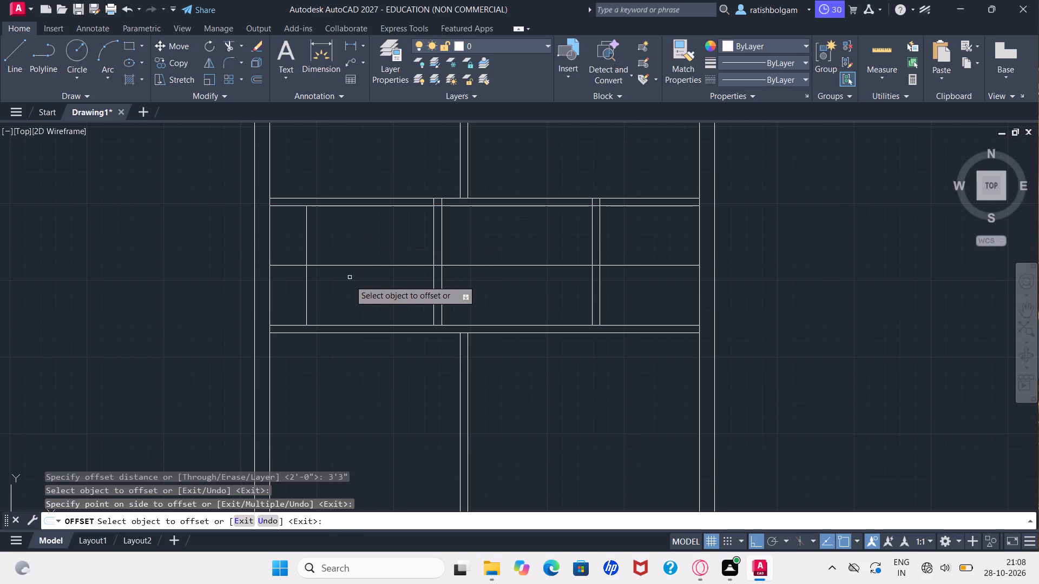
click(352, 325)
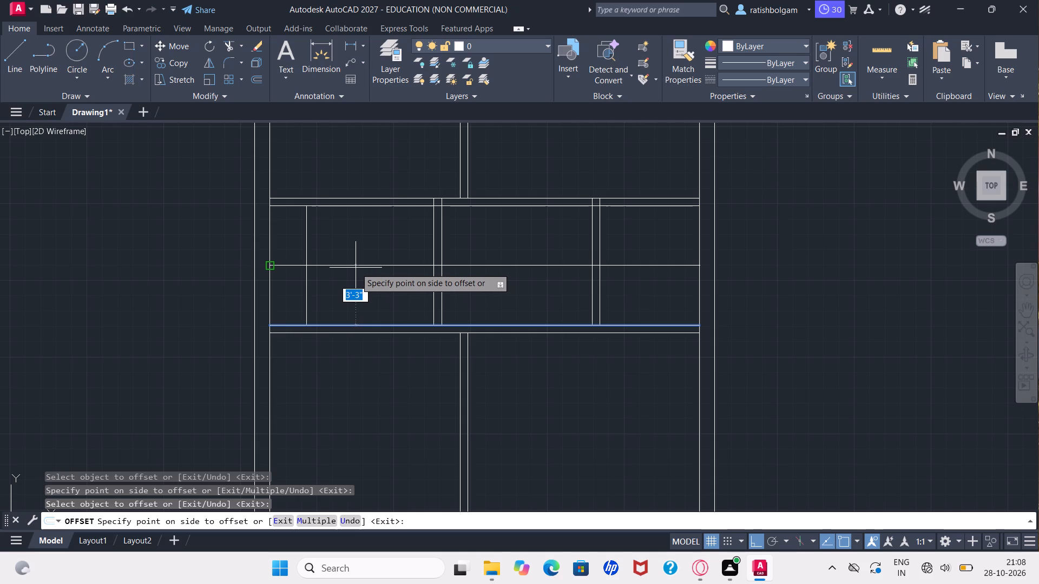
key(Escape)
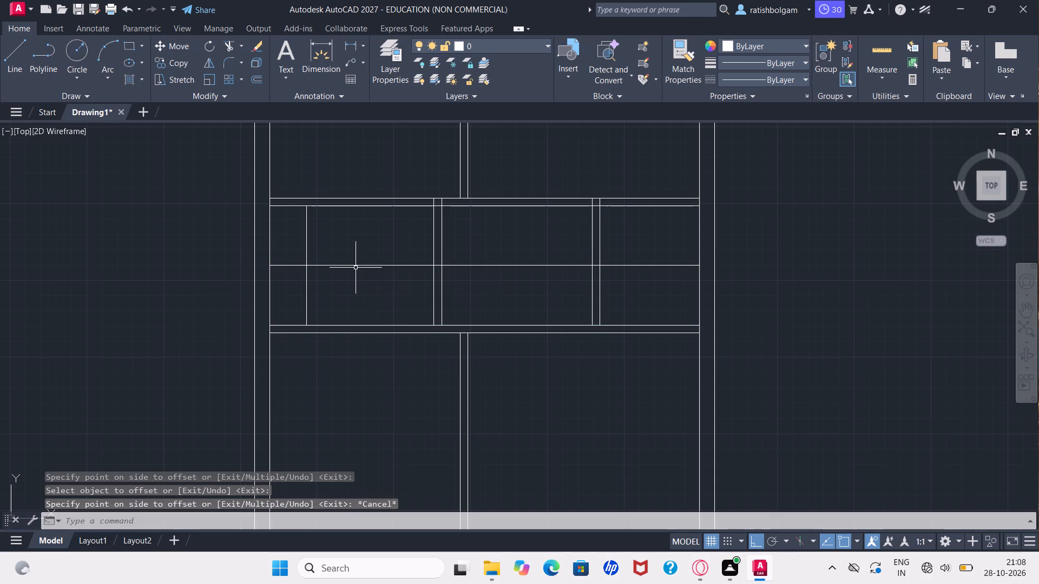
Trim the new horizontal line out of the middle and east rooms and both partitions, keeping it only in the westernmost room.
text(TR)
key(Return)
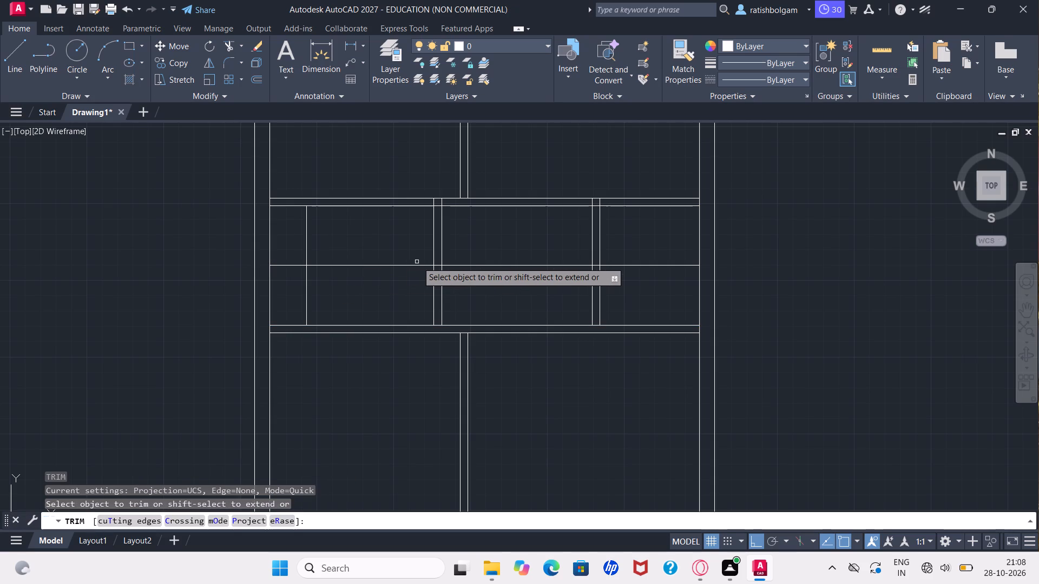
click(462, 266)
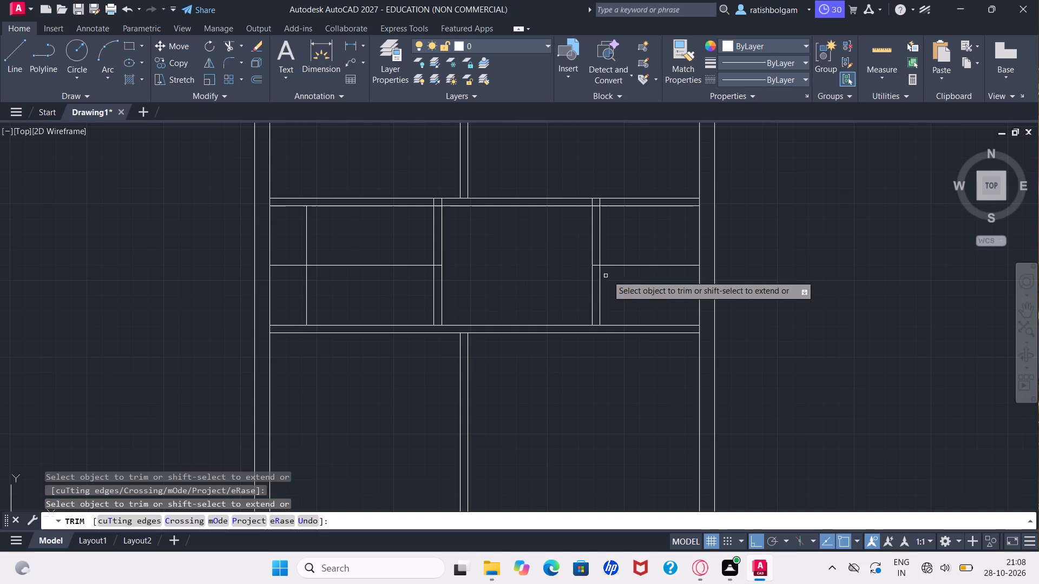
click(621, 263)
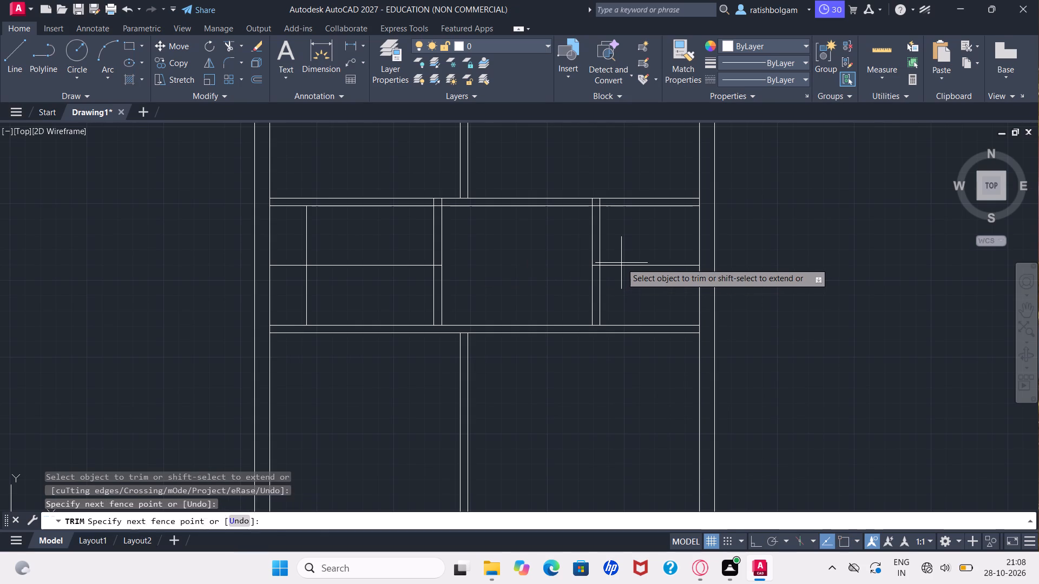
click(621, 266)
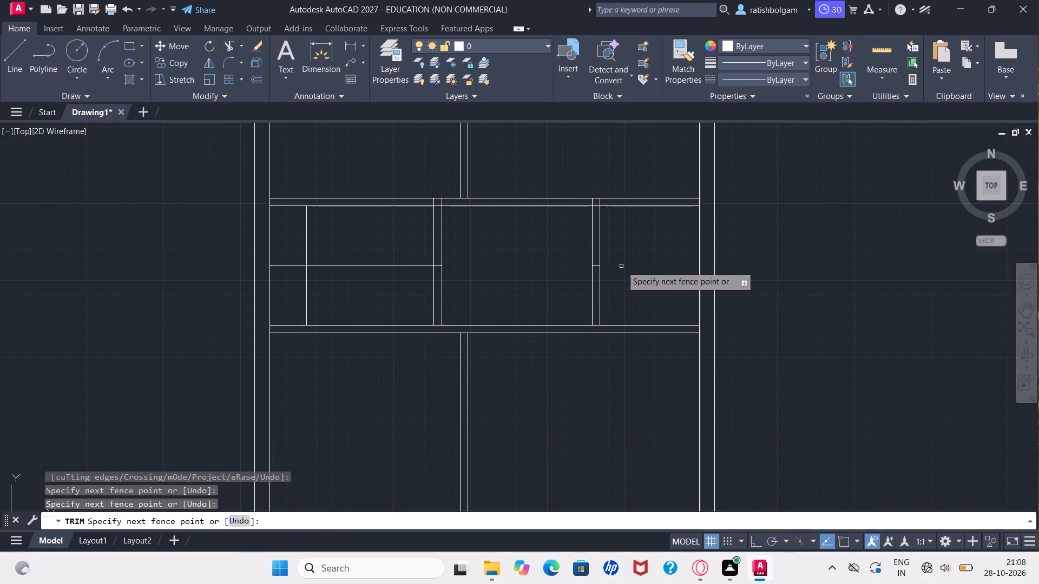
ctrl+scroll(621, 266, up, 2)
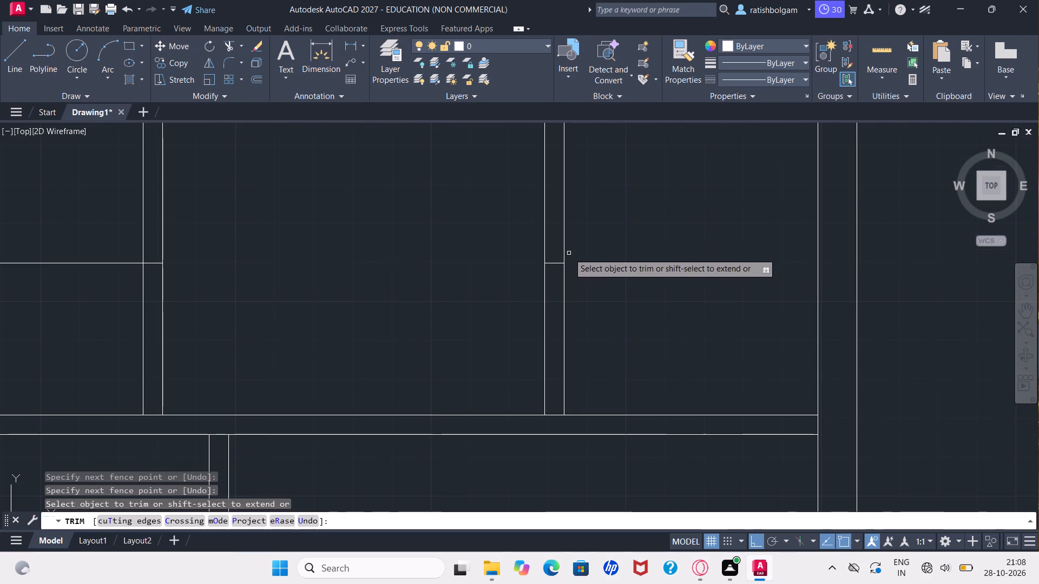
click(555, 262)
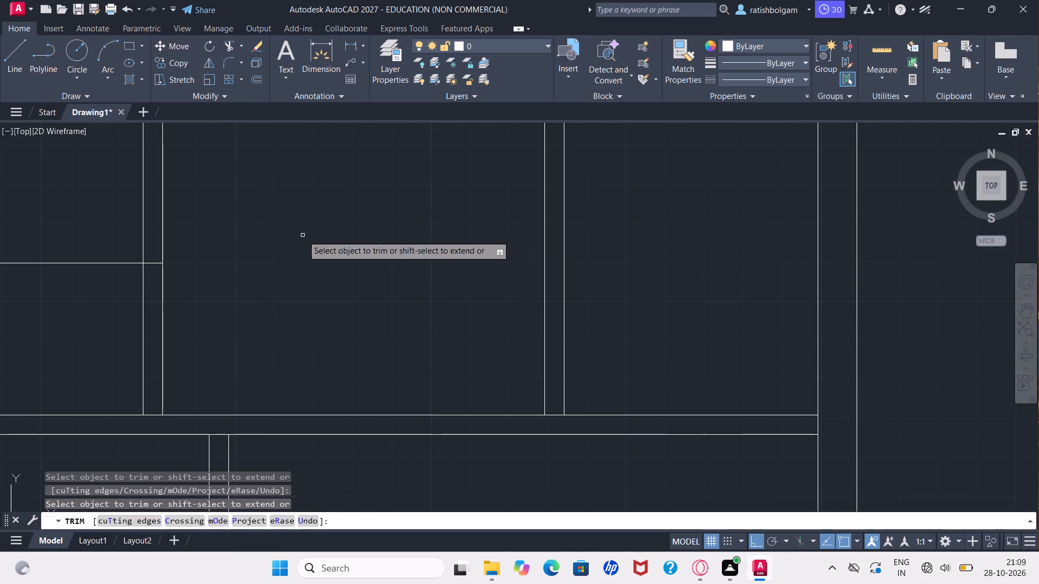
click(152, 265)
scroll(152, 265, down, 3)
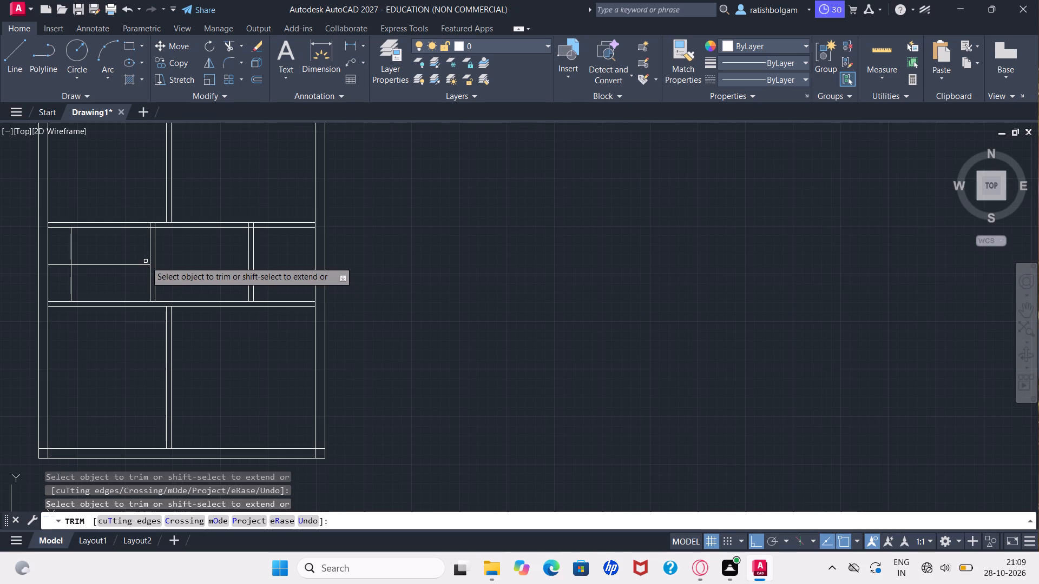
key(Escape)
key(Escape)
key(Escape)
key(Escape)
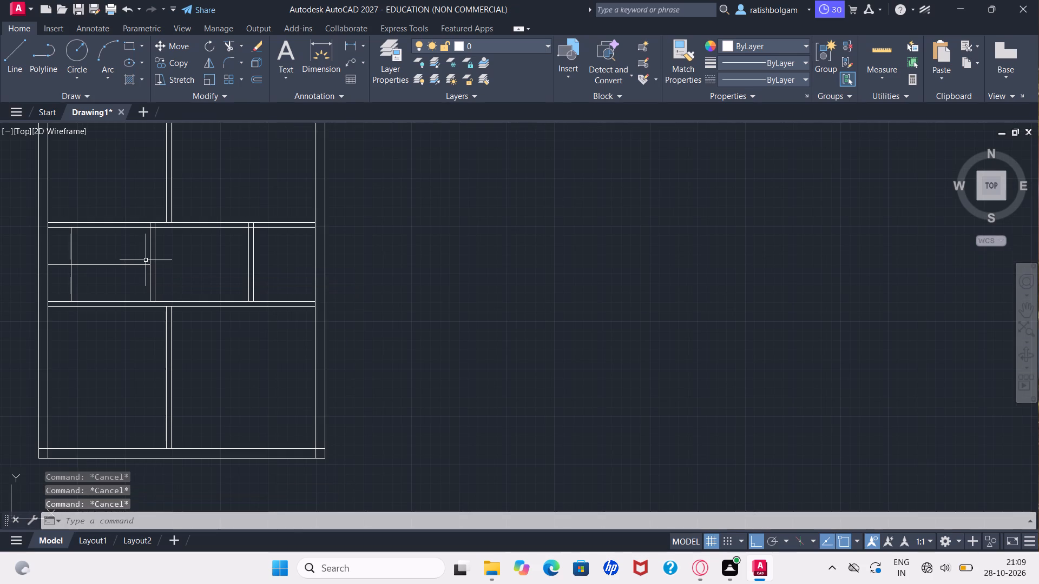
key(Escape)
key(Escape)
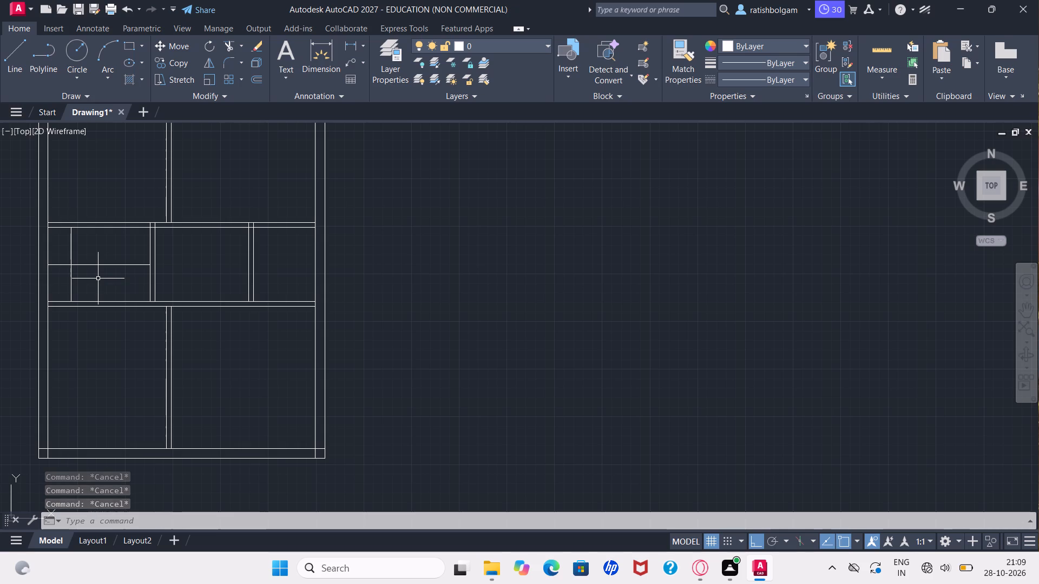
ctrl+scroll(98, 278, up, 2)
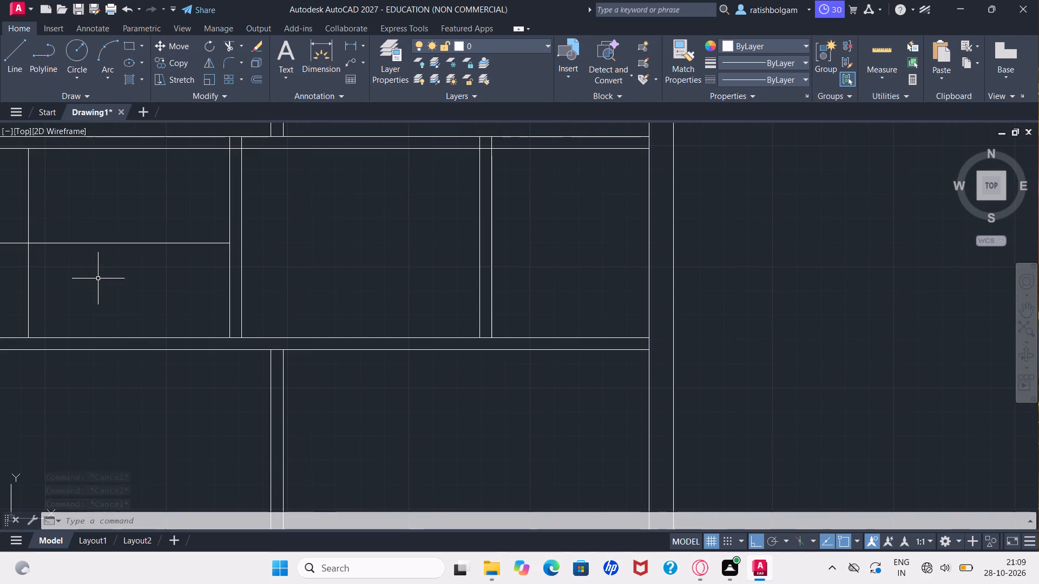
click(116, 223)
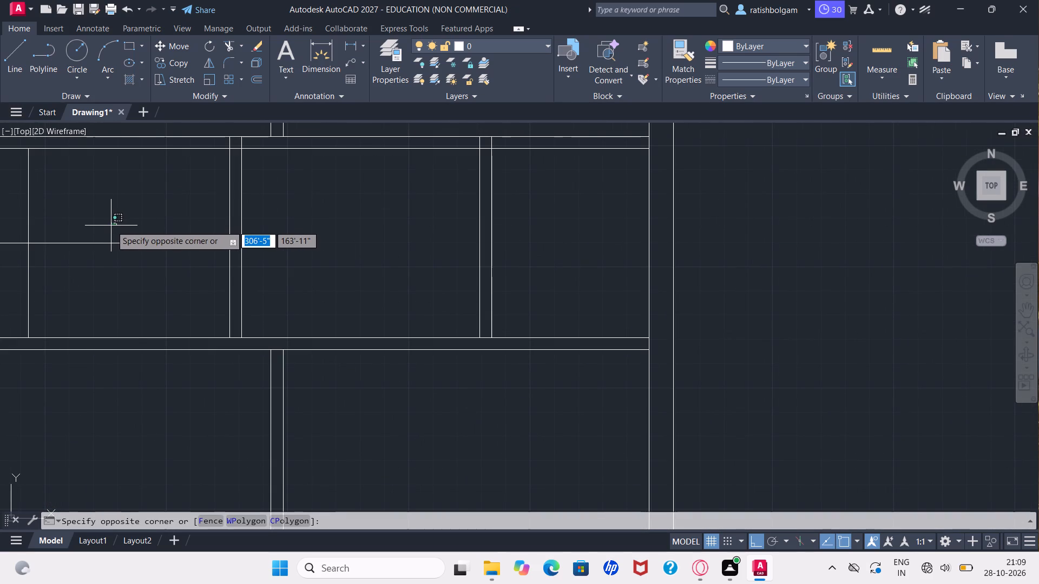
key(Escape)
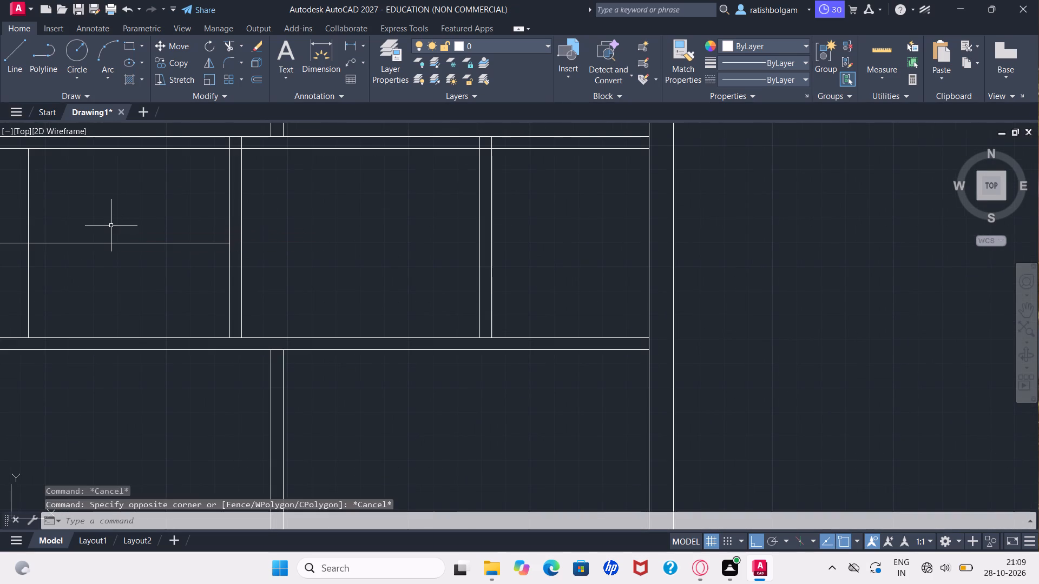
Review the whole floor plan, centred in the drawing area.
ctrl+scroll(111, 225, down, 3)
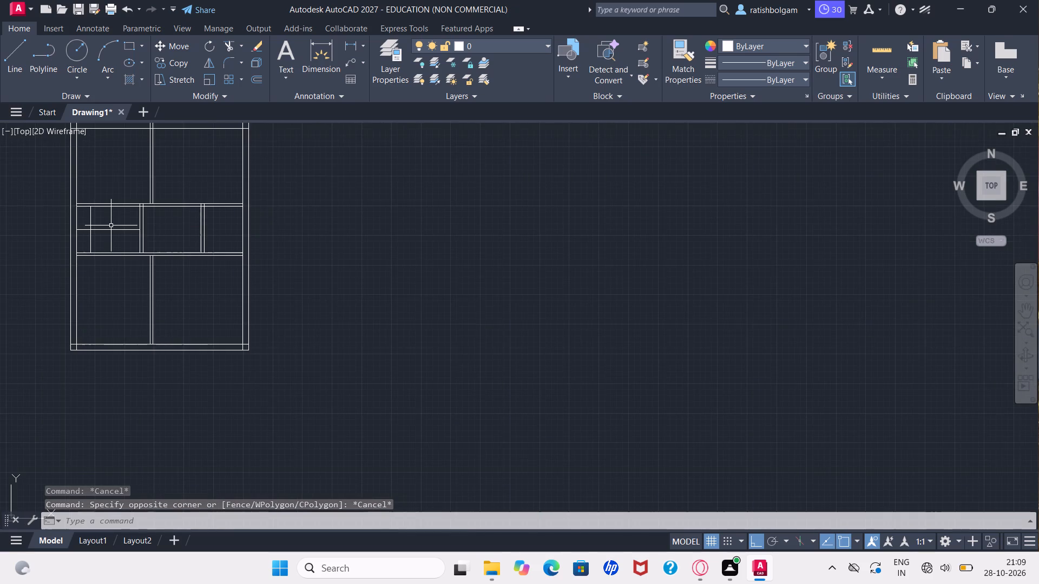
ctrl+scroll(111, 225, down, 1)
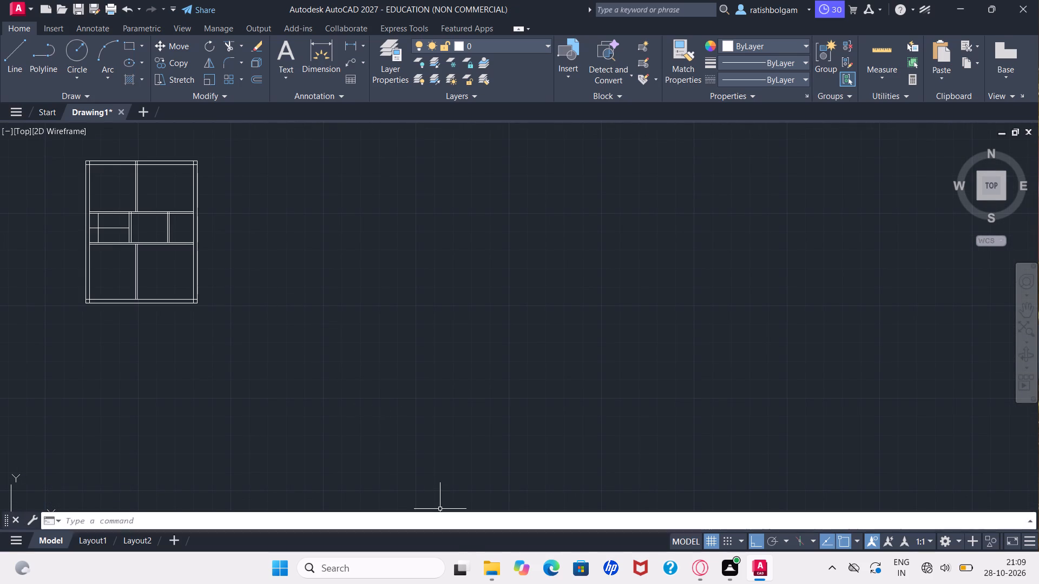
text(PA)
key(n)
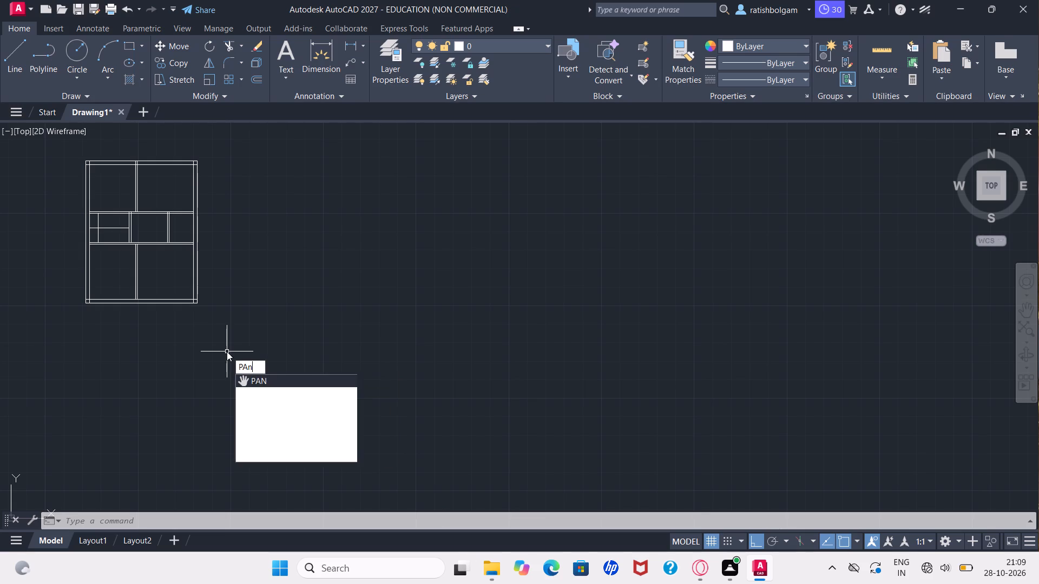
key(Return)
click(161, 245)
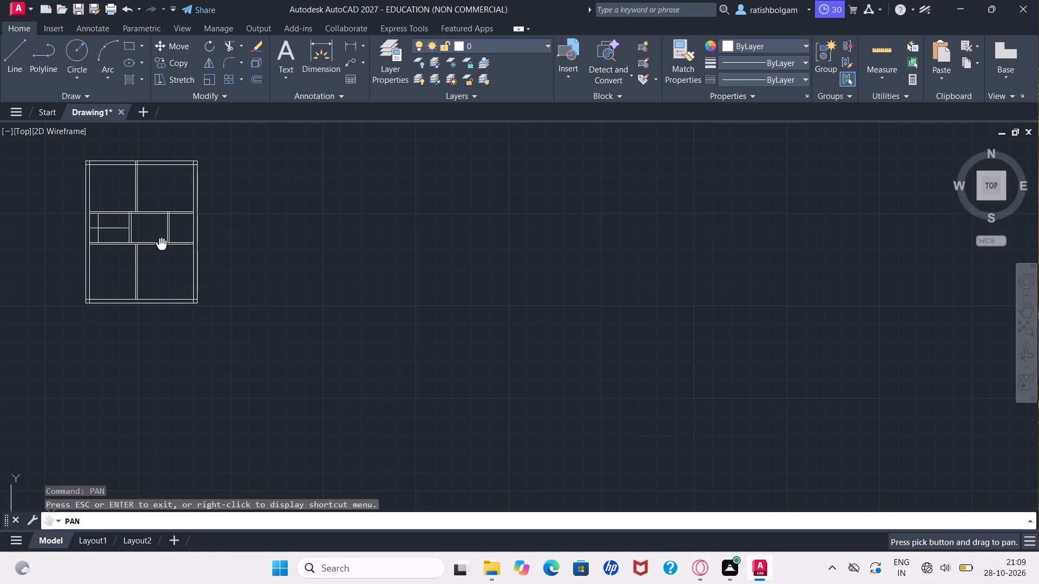
drag(142, 246, 354, 282)
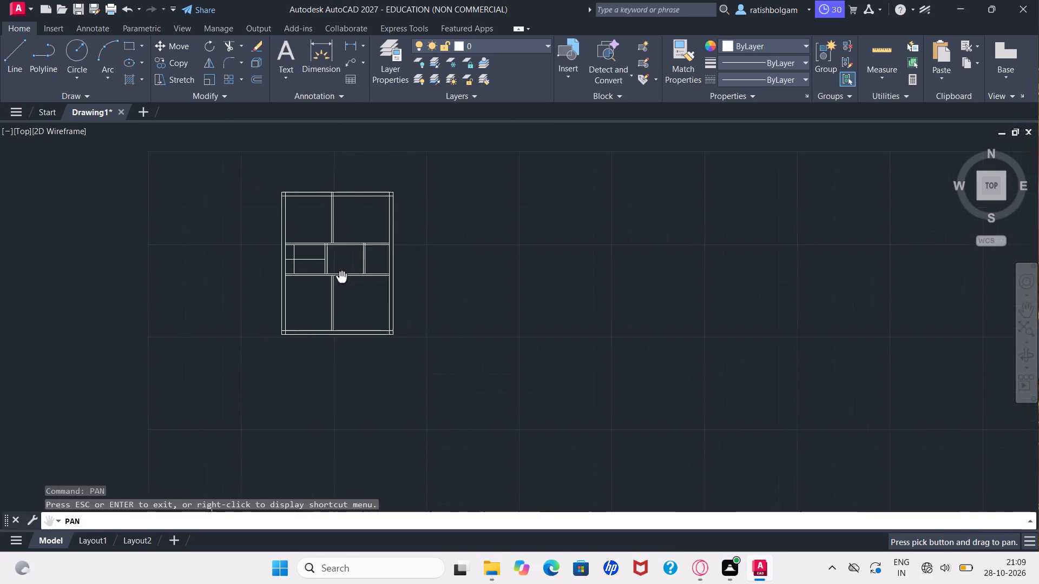
drag(354, 282, 407, 286)
key(Escape)
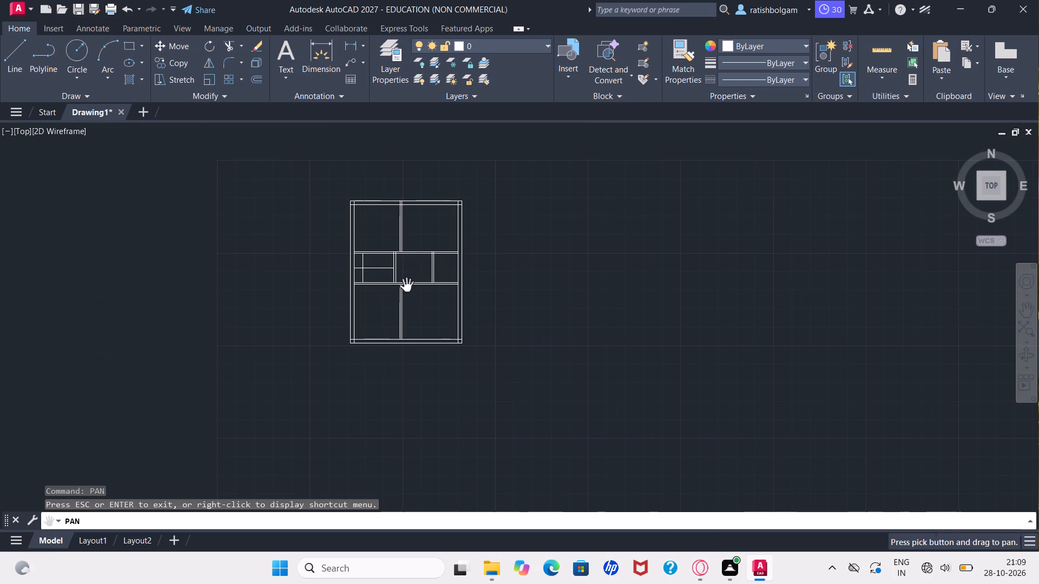
Open the 01-01-cad-blocks-net-beds drawing as read-only from its zipped folder in Downloads.
click(488, 566)
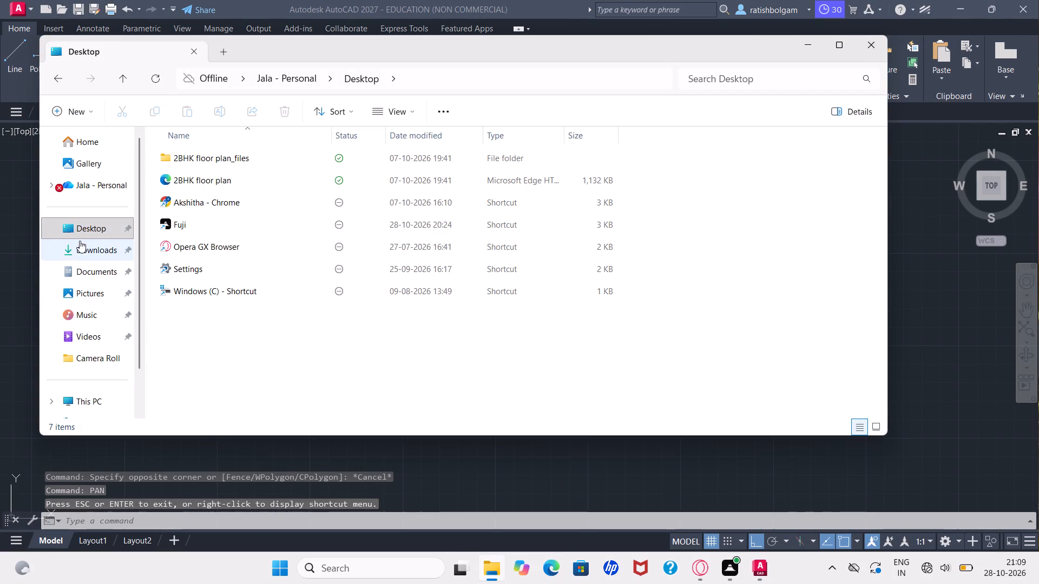
click(80, 256)
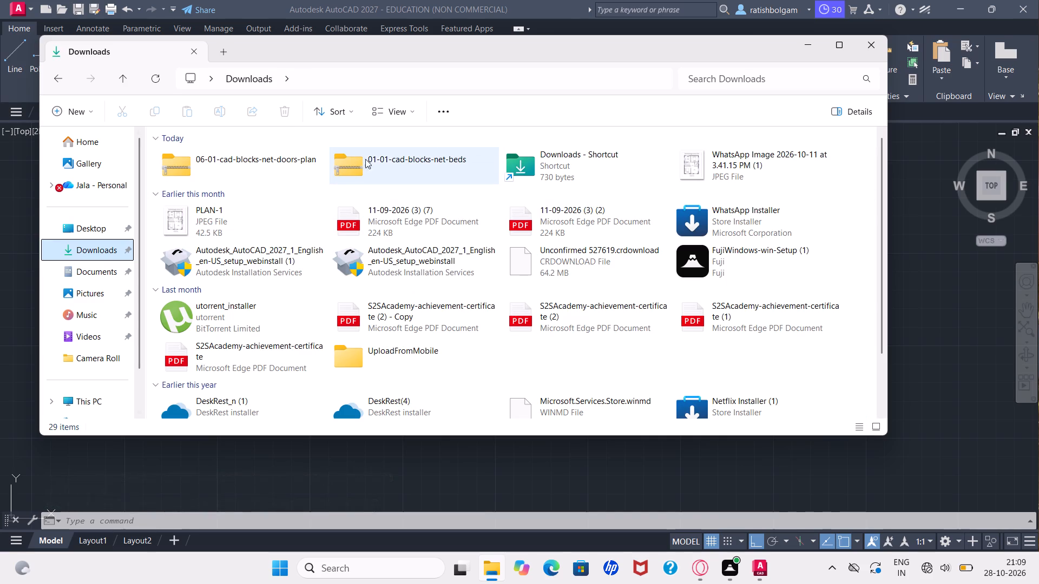
click(378, 160)
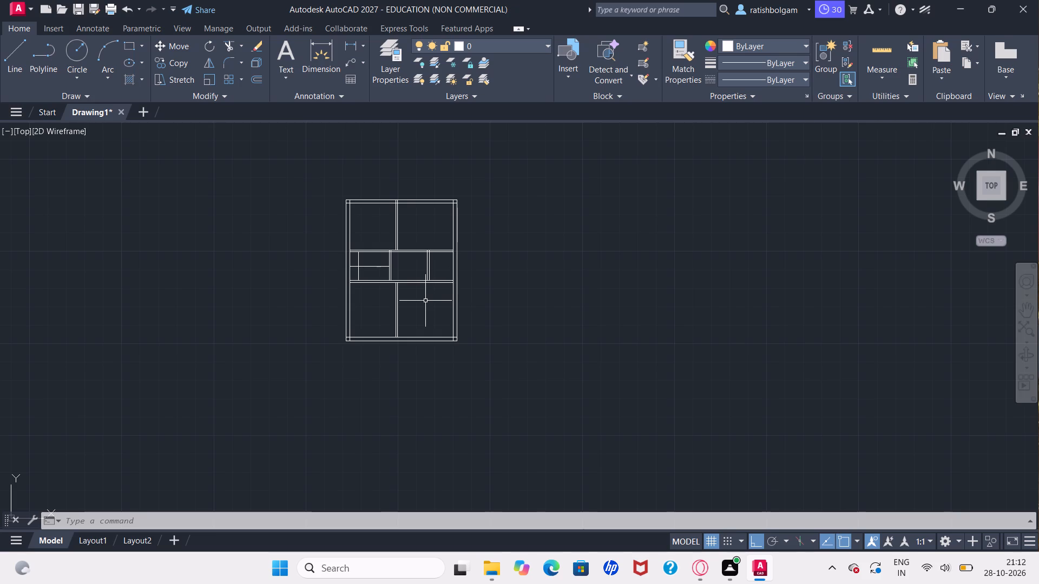
ctrl+scroll(425, 301, up, 1)
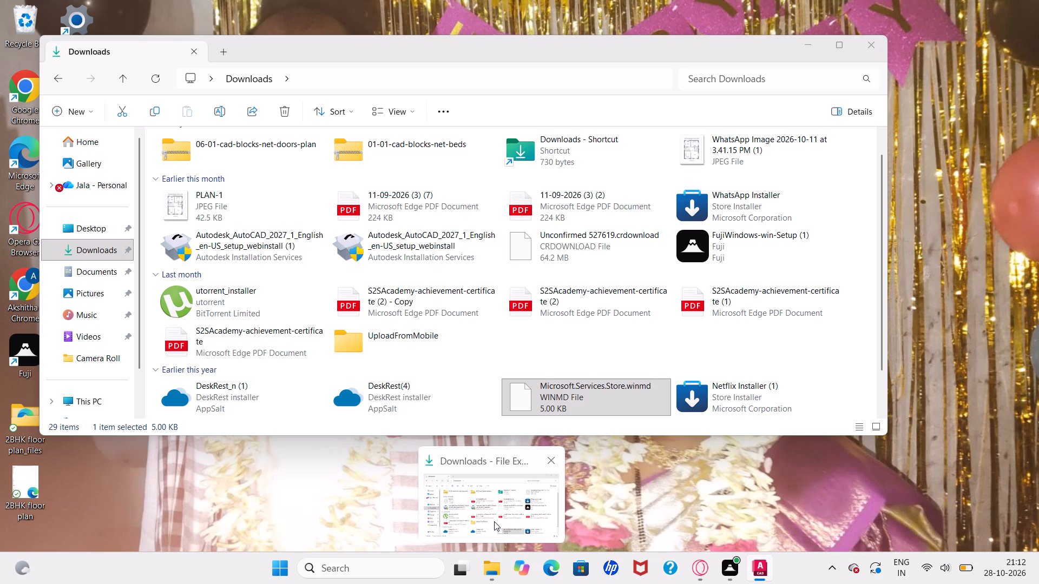
click(494, 521)
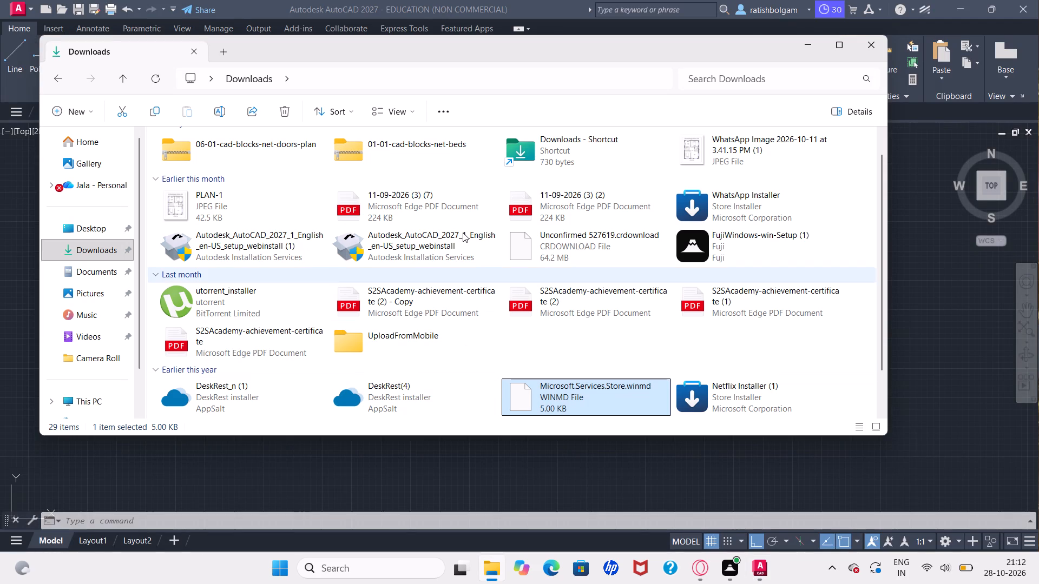
double_click(444, 147)
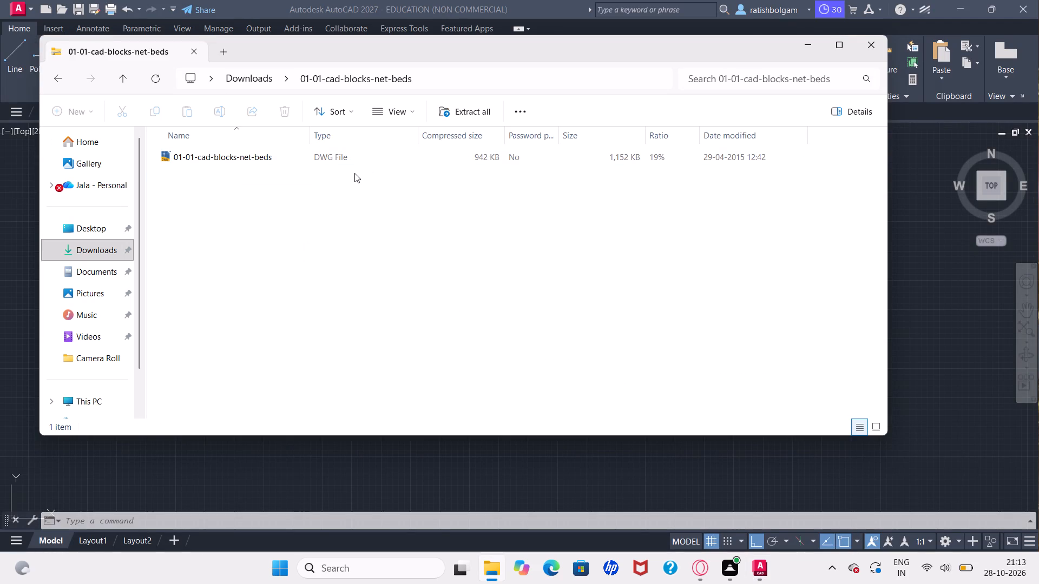
click(278, 154)
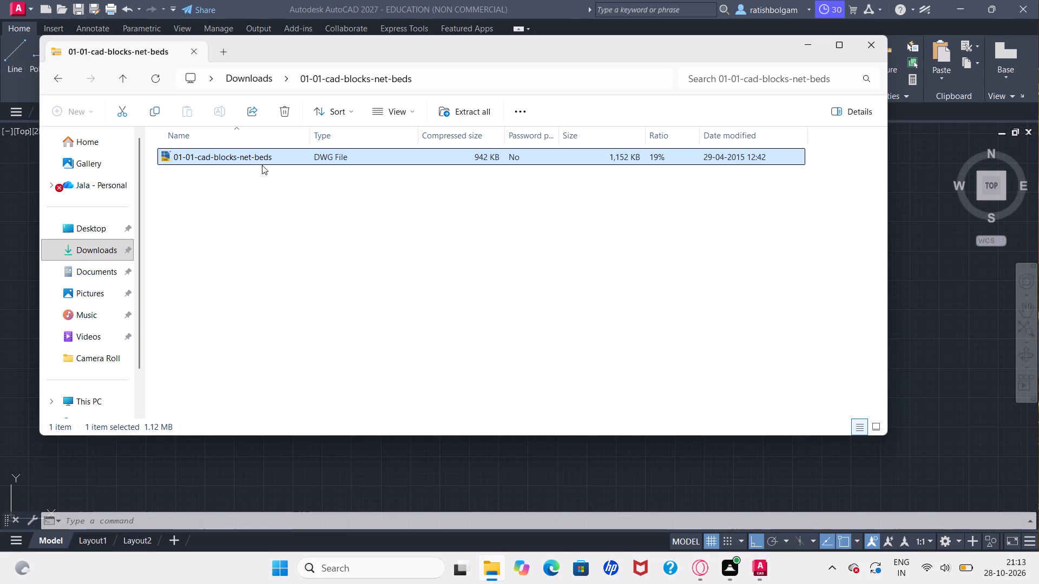
double_click(262, 156)
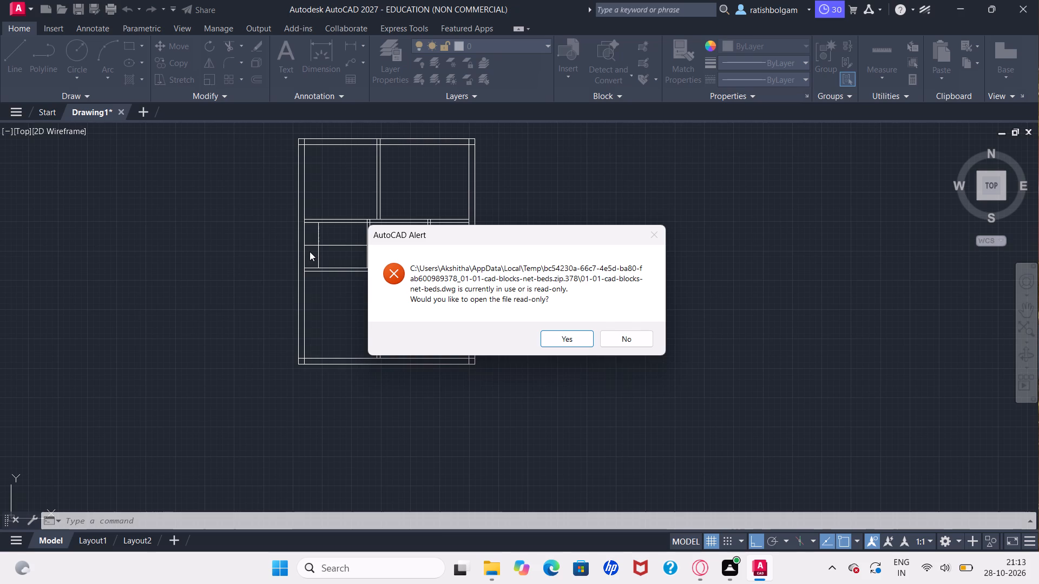
click(564, 340)
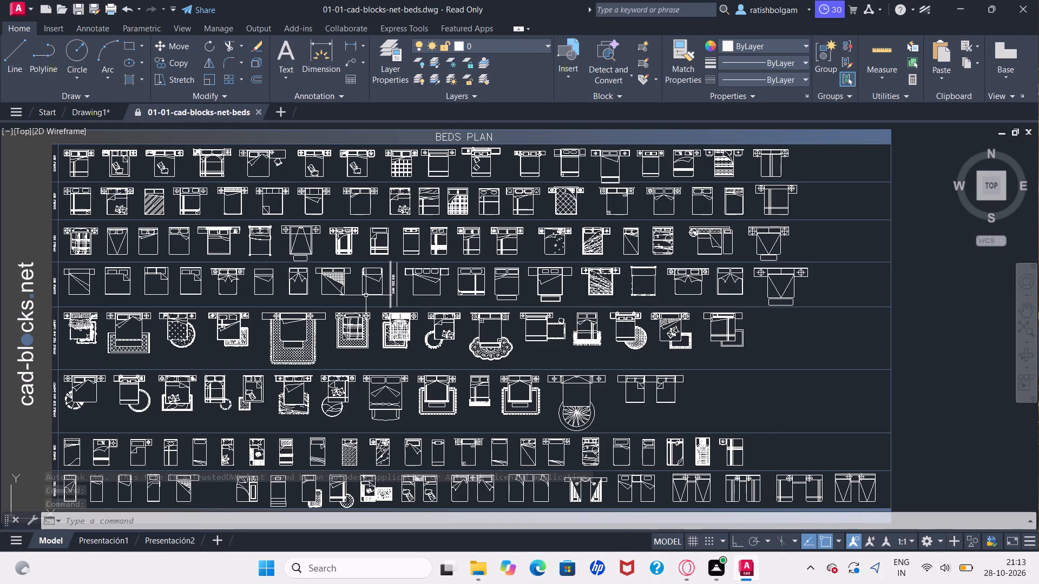
Copy the fourth row's seventh bed block, with two pillows and folded-back covers, and paste it into Drawing1 southeast of the floor plan.
click(295, 278)
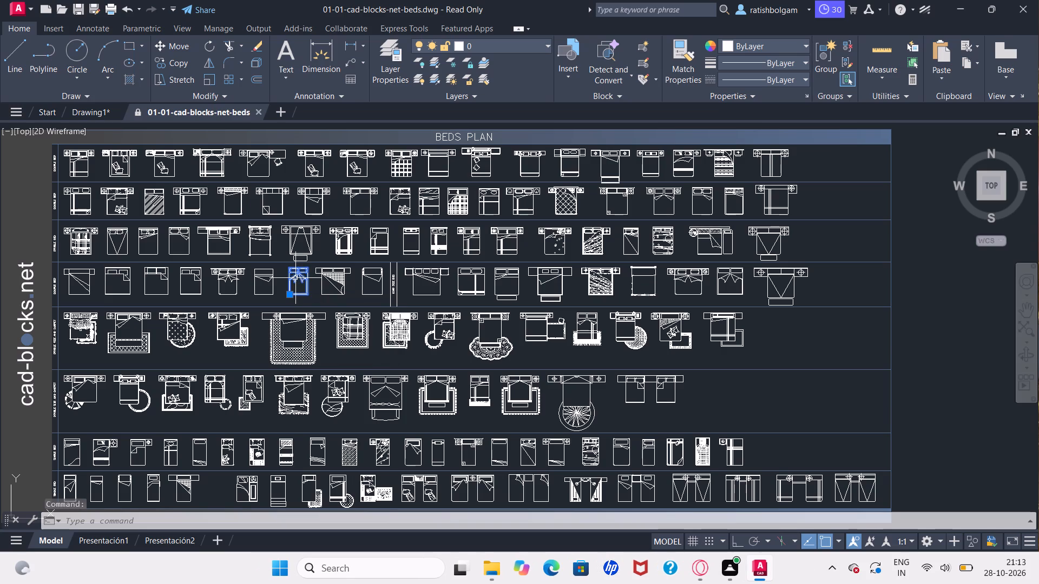
key(ctrl+c)
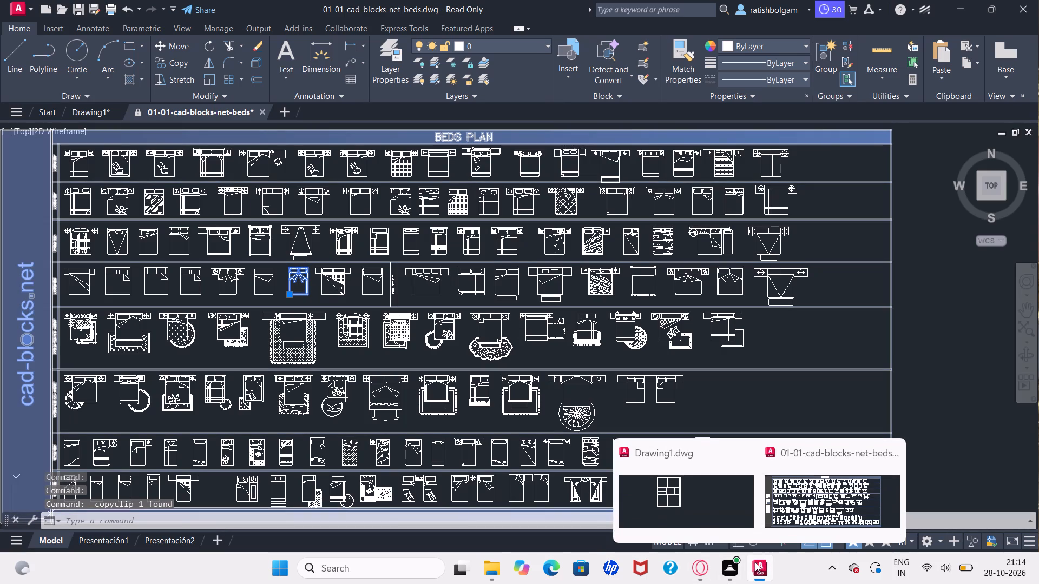
click(695, 514)
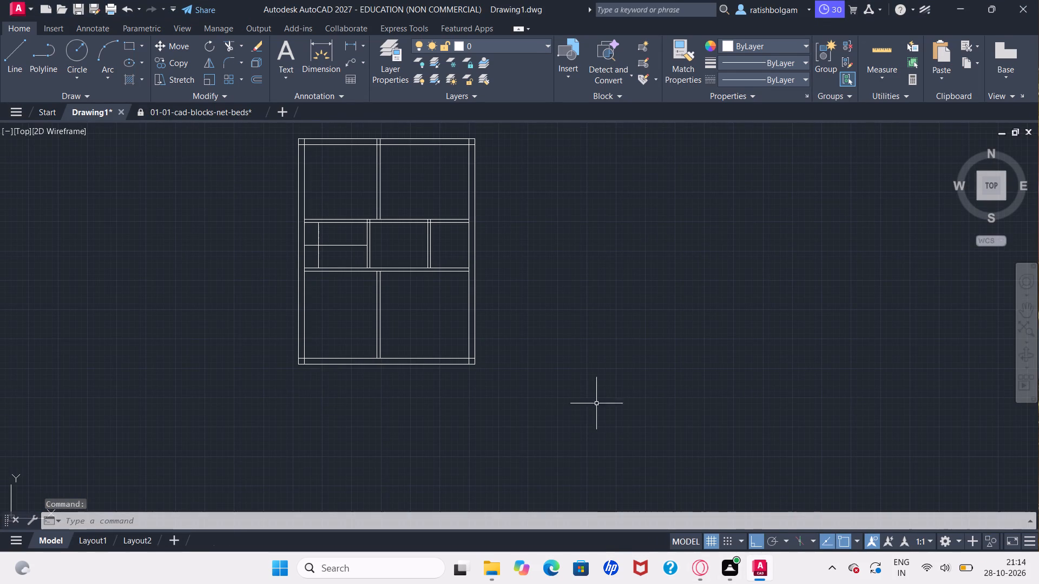
key(ctrl+v)
ctrl+scroll(599, 392, down, 3)
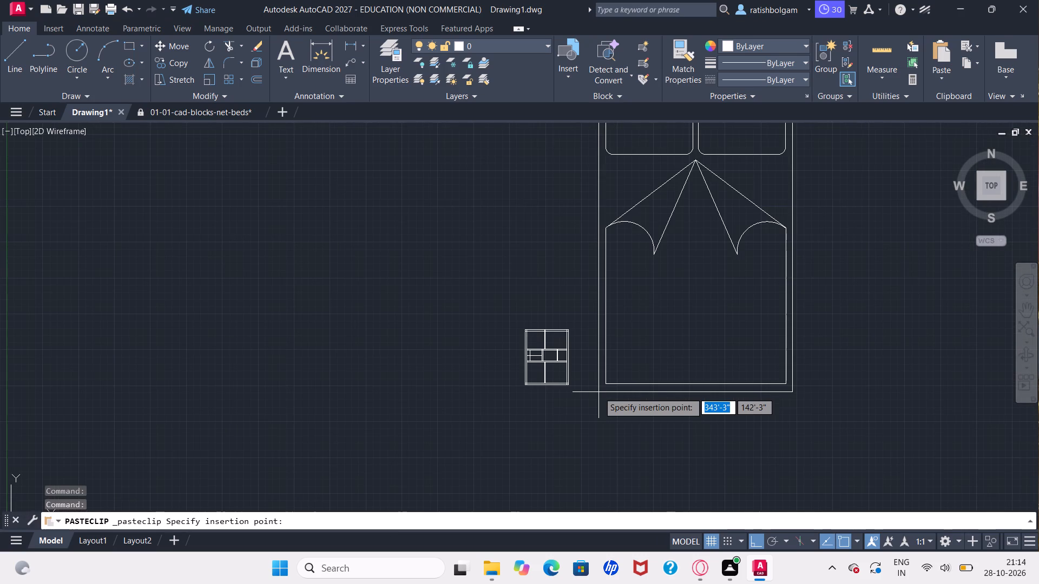
click(625, 468)
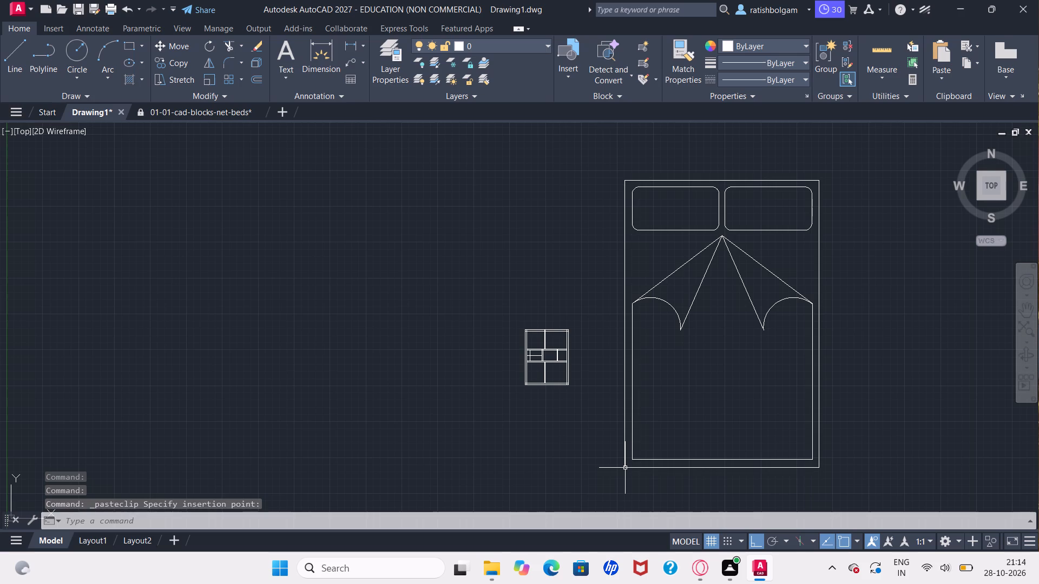
Scale the pasted bed block down freehand from its lower-left corner until it is smaller than the floor plan.
text(sc)
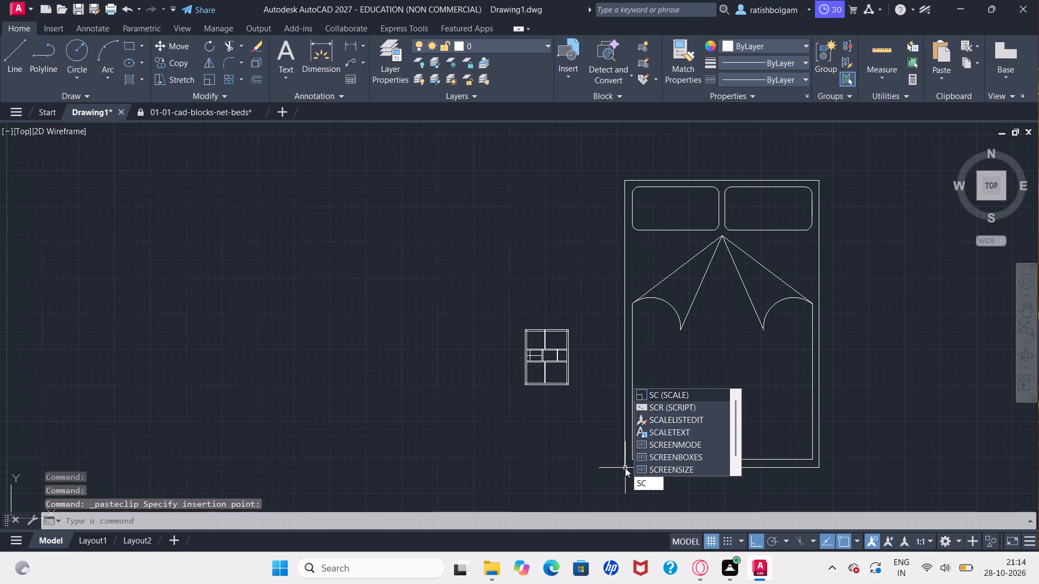
key(Return)
click(625, 468)
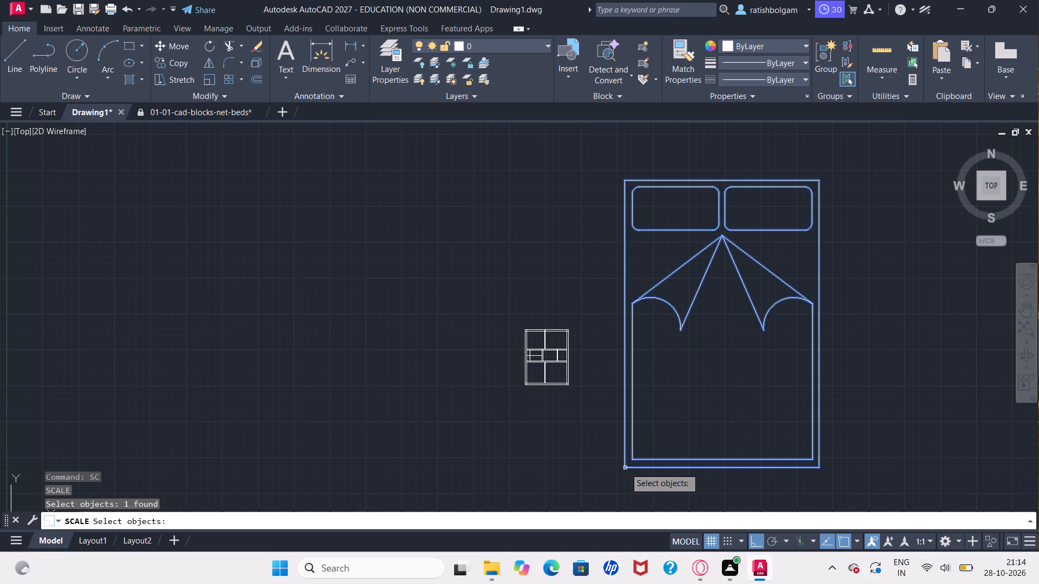
key(Return)
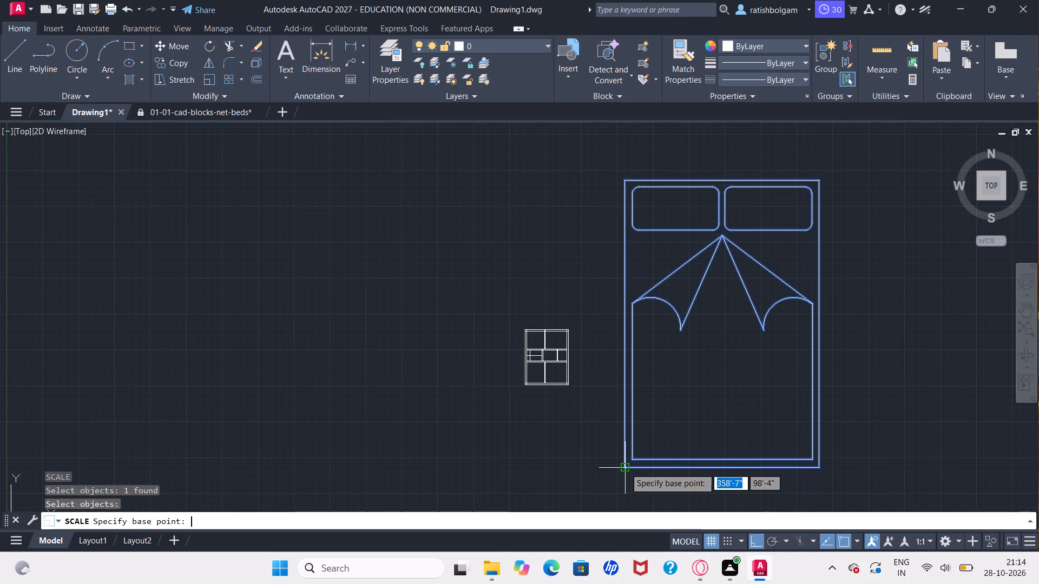
click(625, 468)
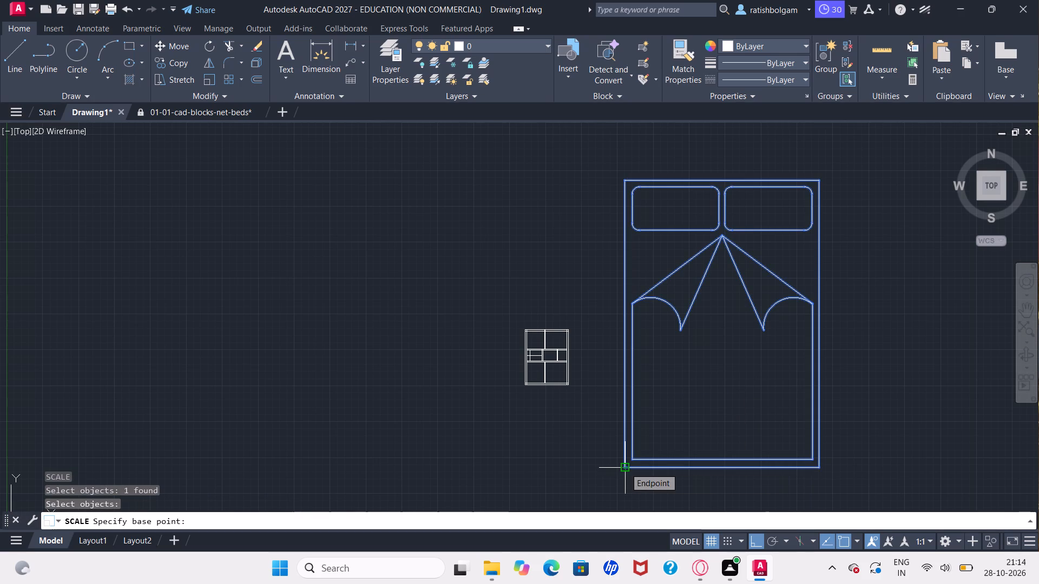
click(625, 468)
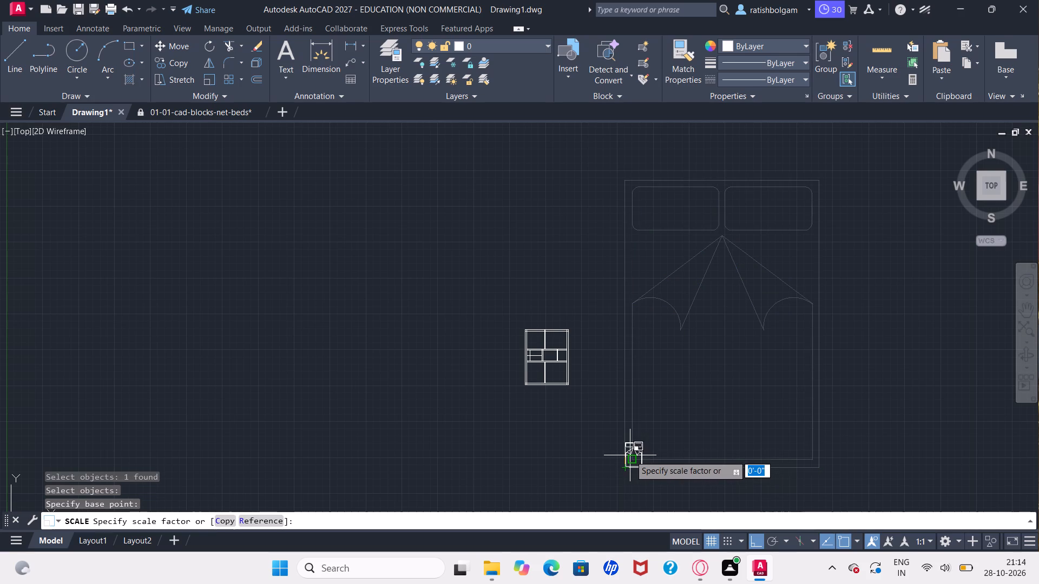
click(630, 456)
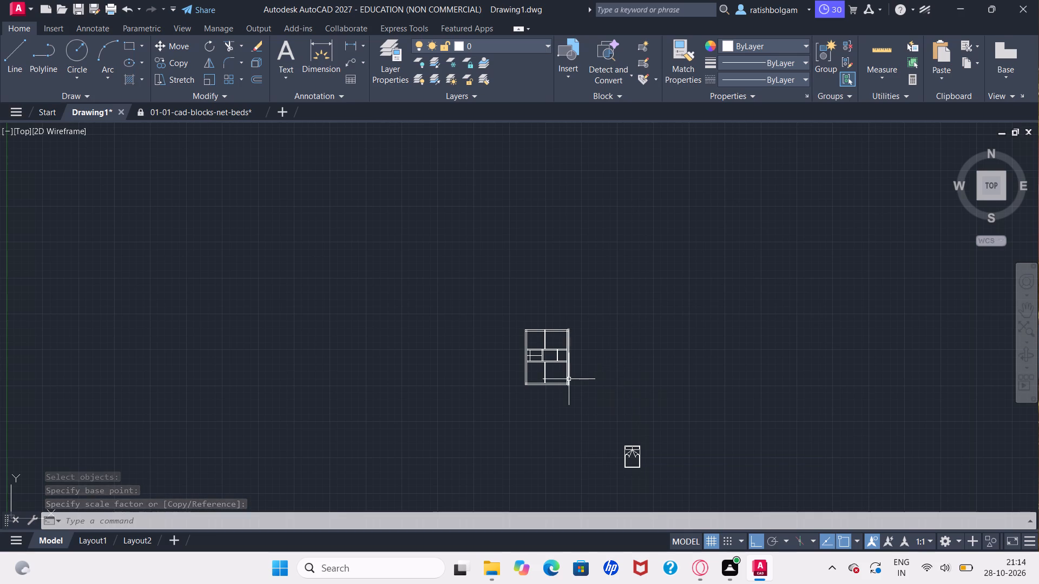
Scale the bed block southeast of the floor plan down freehand from its lower-left corner to a tiny fraction of its size.
ctrl+scroll(569, 379, up, 4)
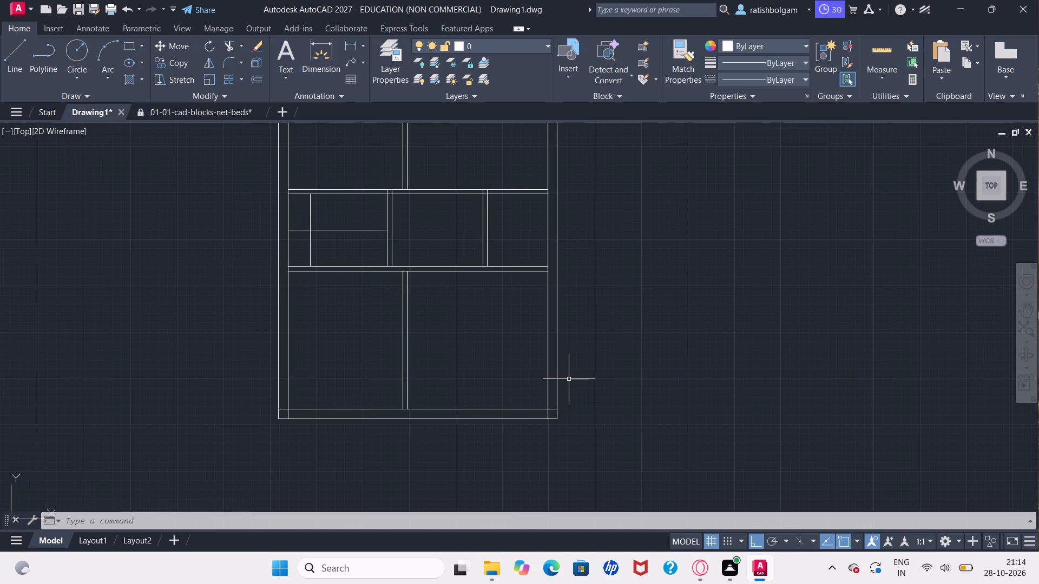
key(p)
key(Return)
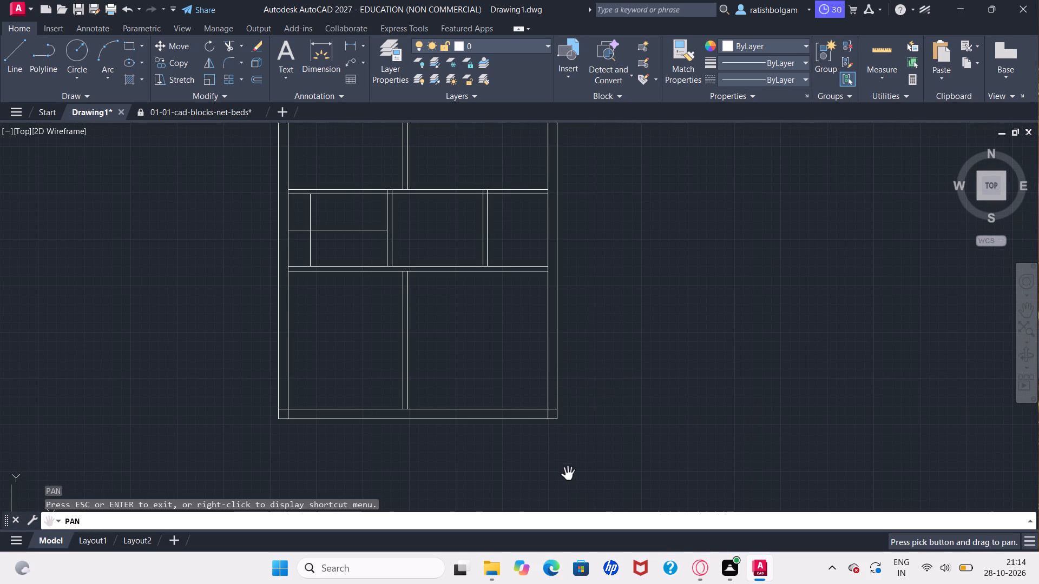
drag(571, 486, 596, 323)
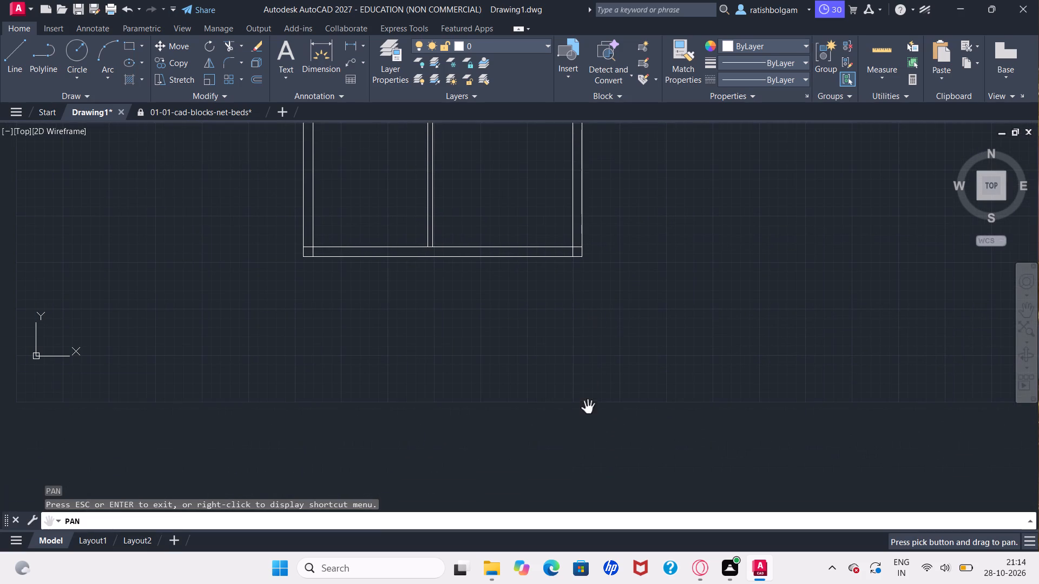
drag(644, 368, 648, 280)
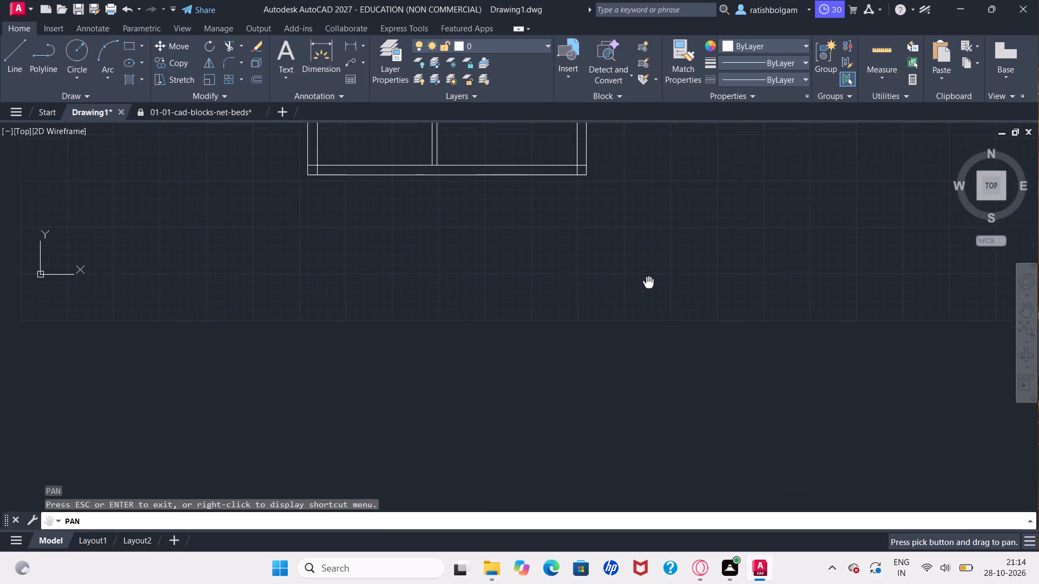
drag(648, 280, 617, 316)
ctrl+scroll(617, 316, down, 3)
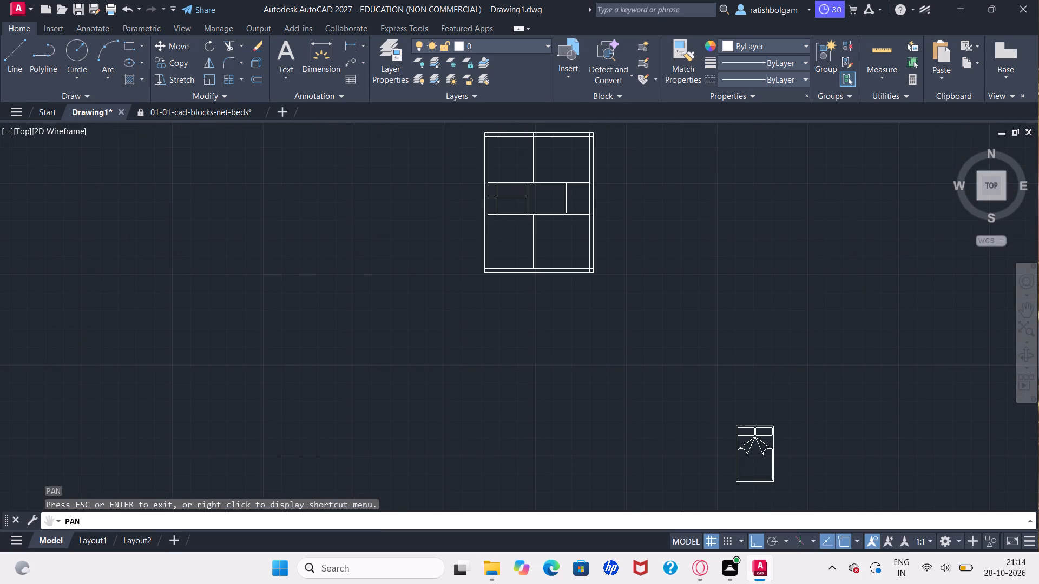
drag(647, 434, 653, 373)
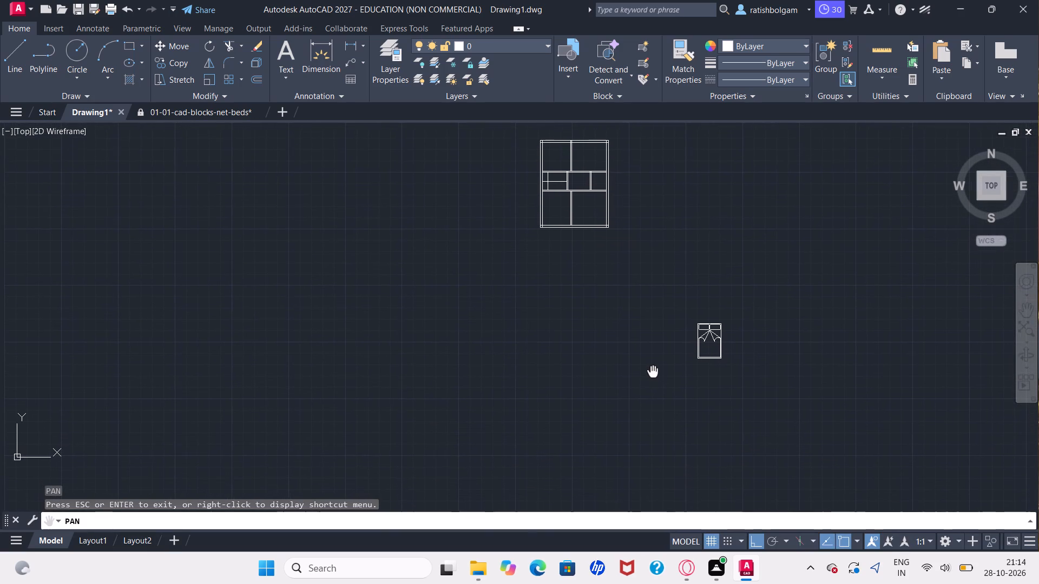
drag(653, 373, 652, 372)
key(Escape)
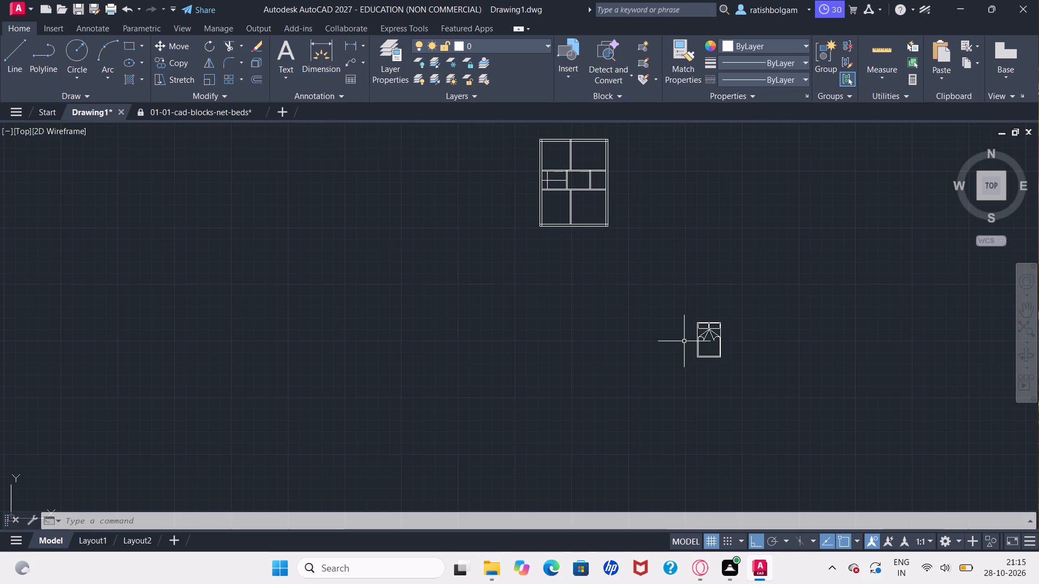
text(sc)
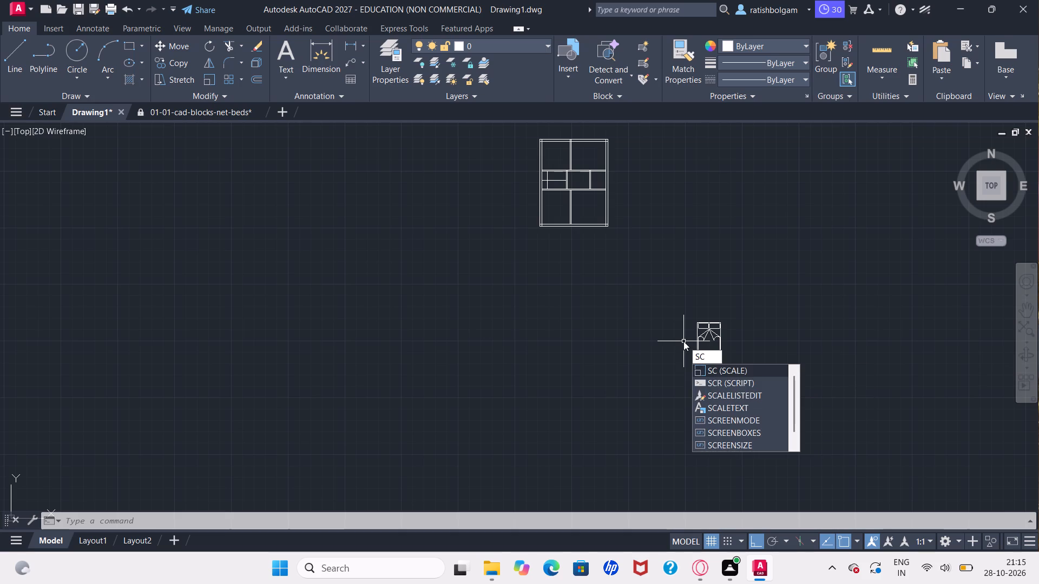
key(Return)
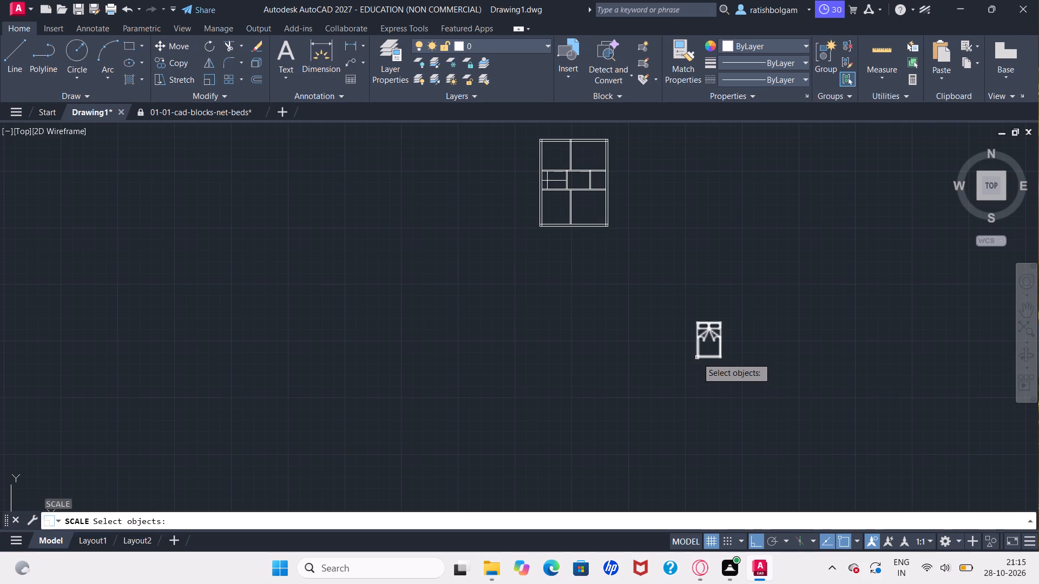
click(698, 357)
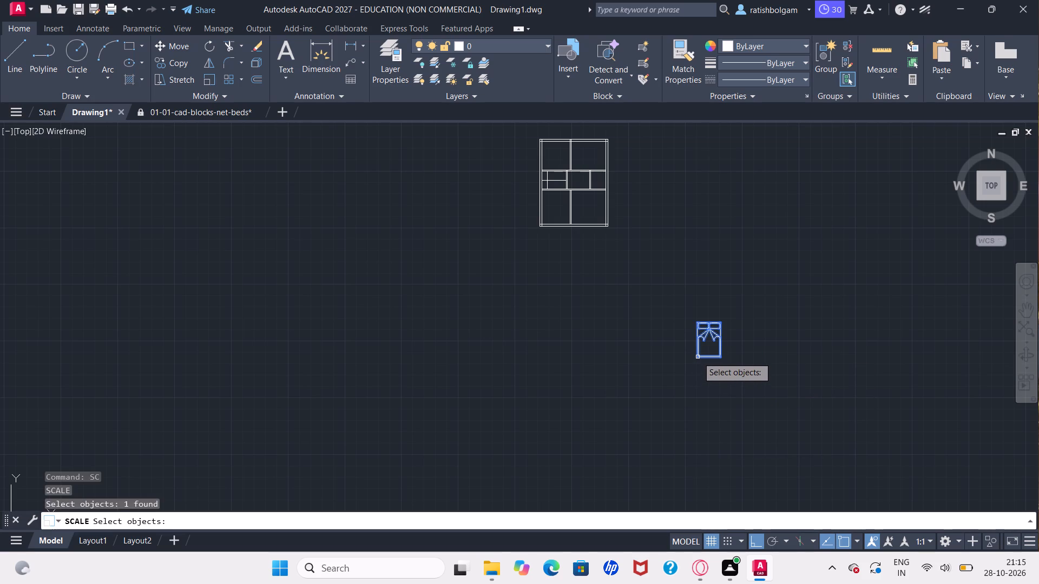
key(Return)
click(698, 357)
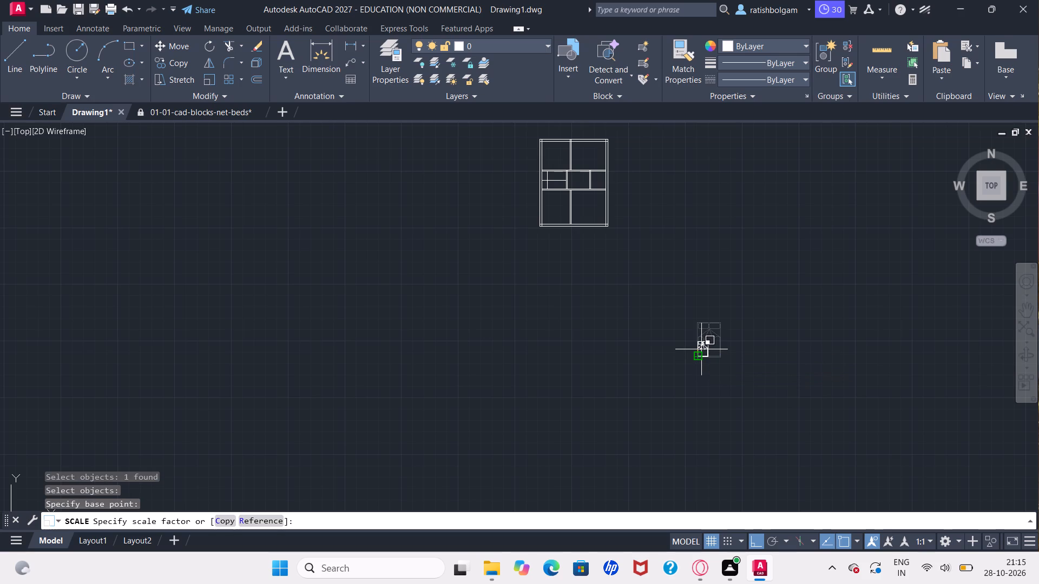
click(701, 349)
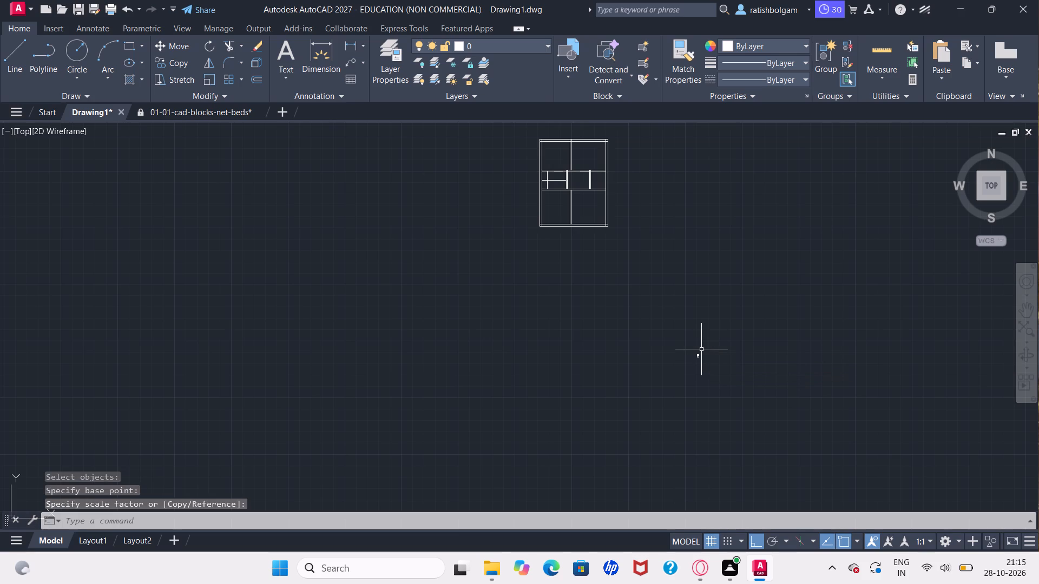
drag(696, 355, 700, 349)
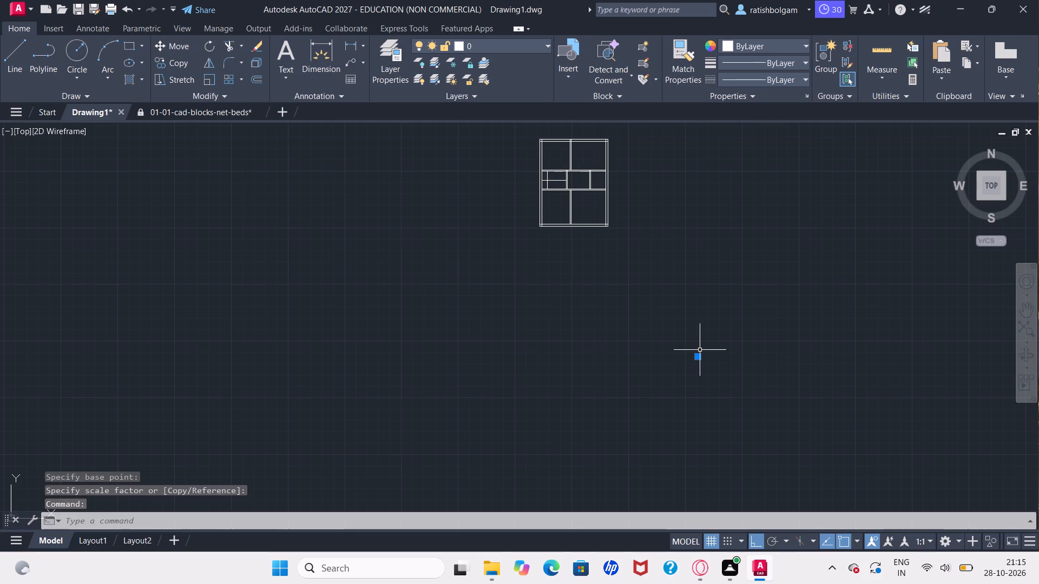
drag(700, 349, 701, 347)
key(Escape)
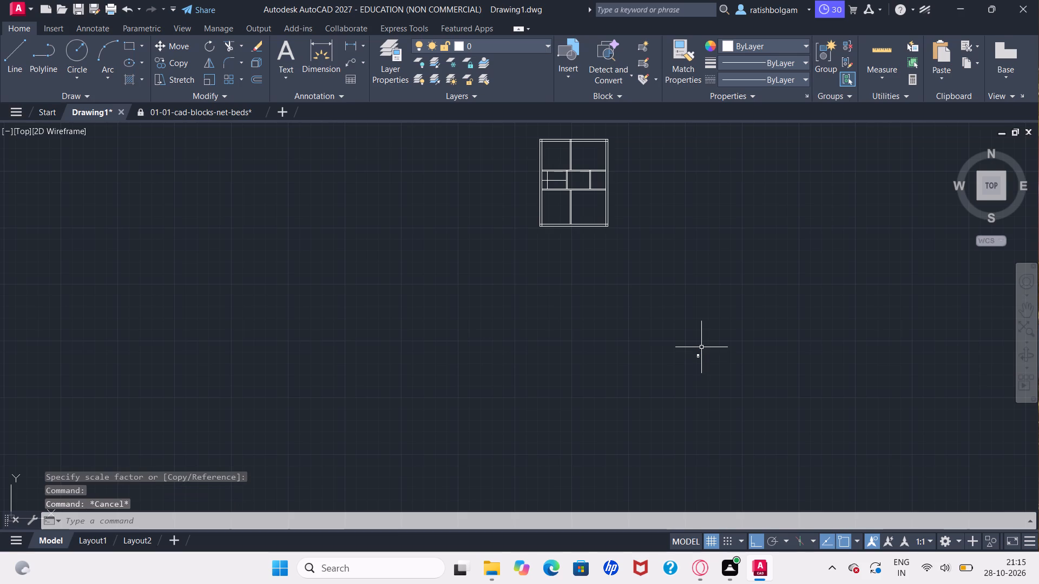
Scale the tiny bed block up freehand from its lower-left corner to roughly two and a half times its size.
ctrl+scroll(683, 351, up, 2)
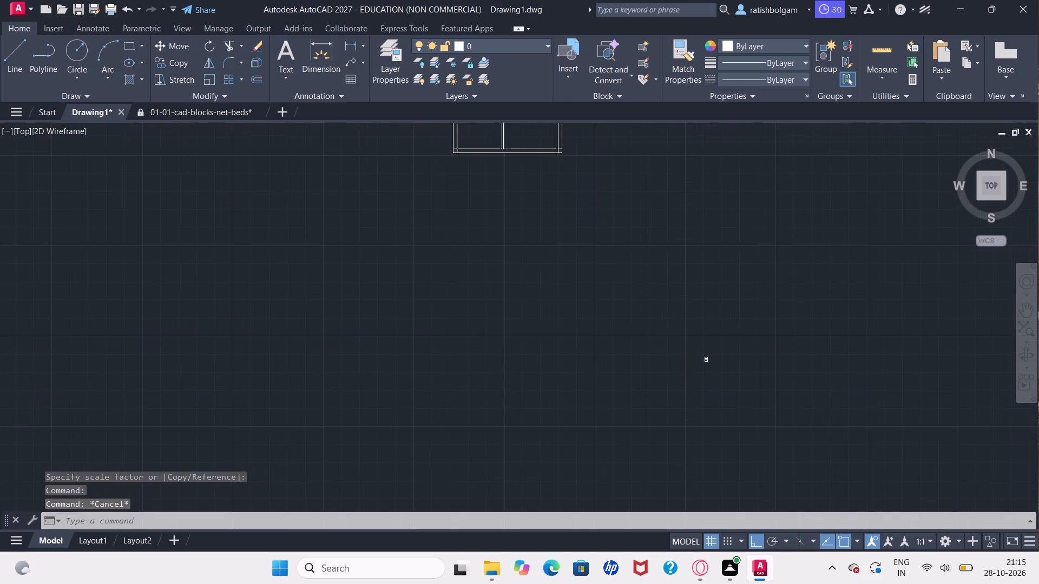
ctrl+scroll(683, 351, up, 2)
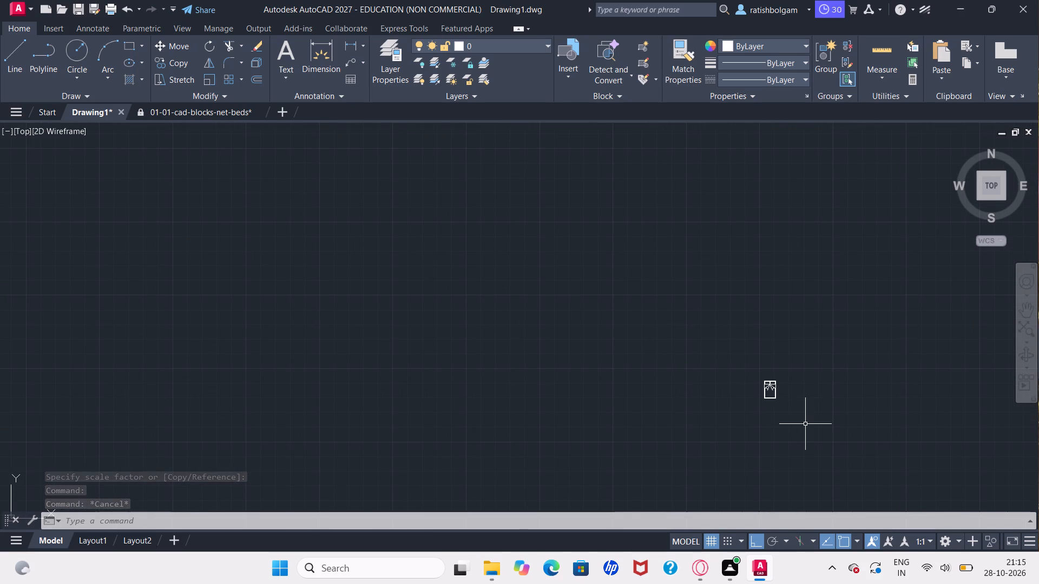
text(sc)
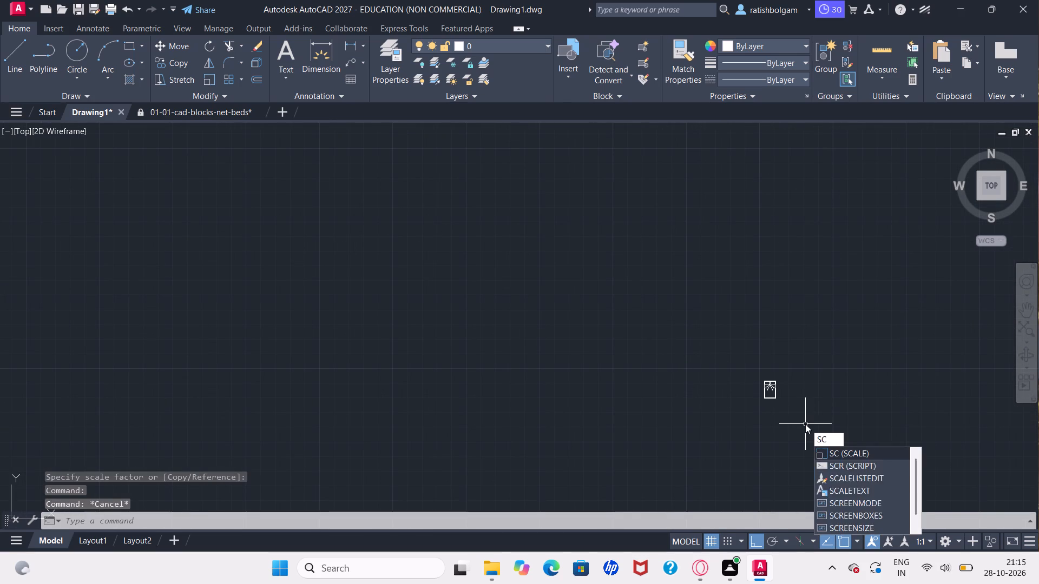
key(Return)
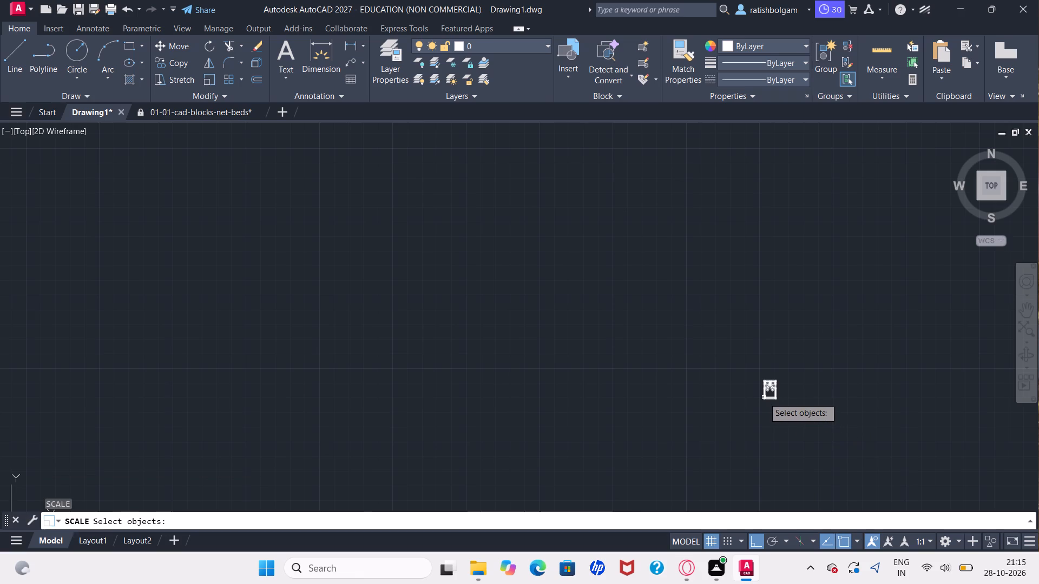
click(764, 397)
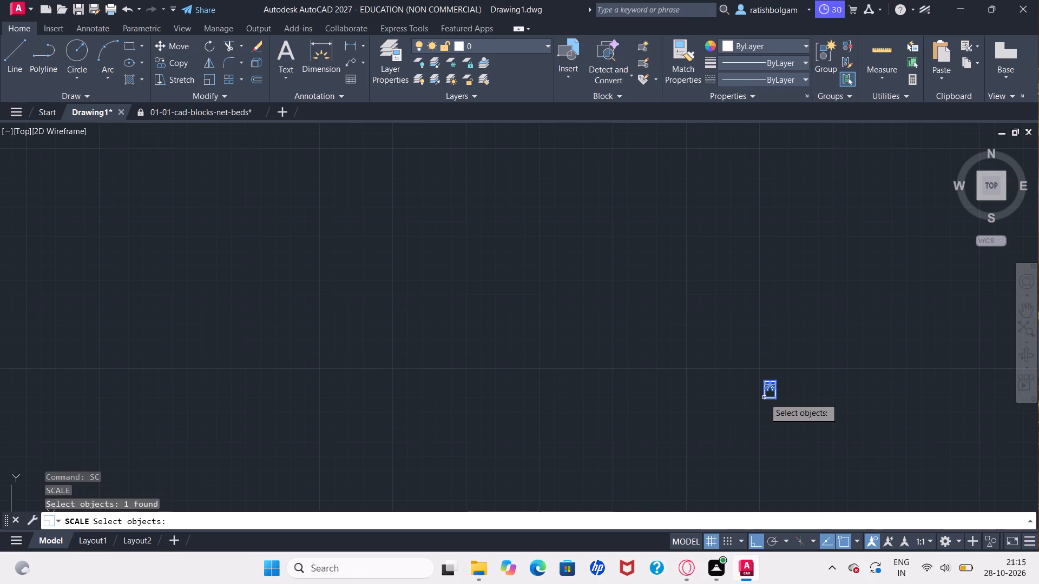
key(Return)
click(764, 397)
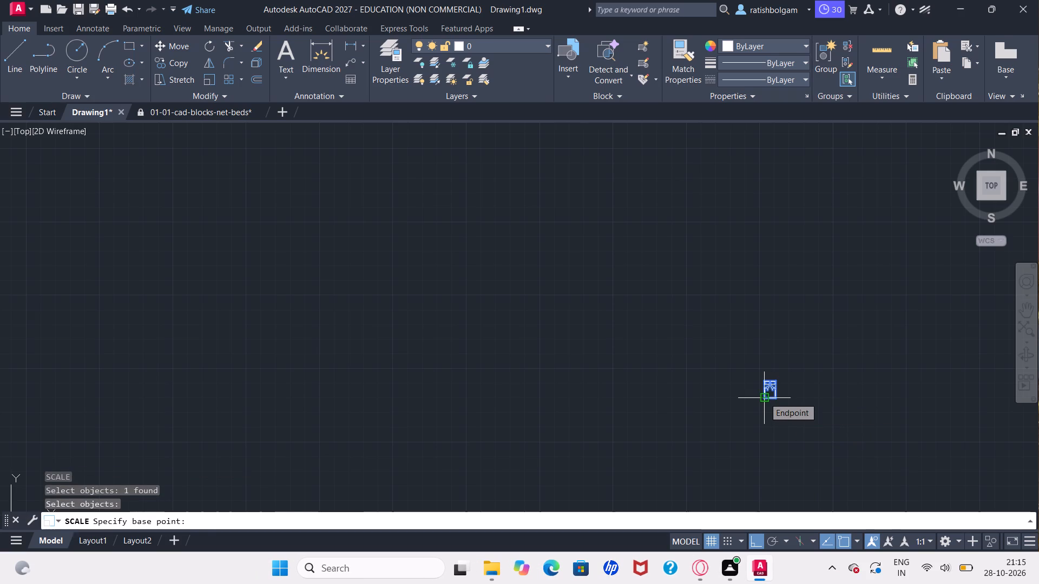
click(764, 397)
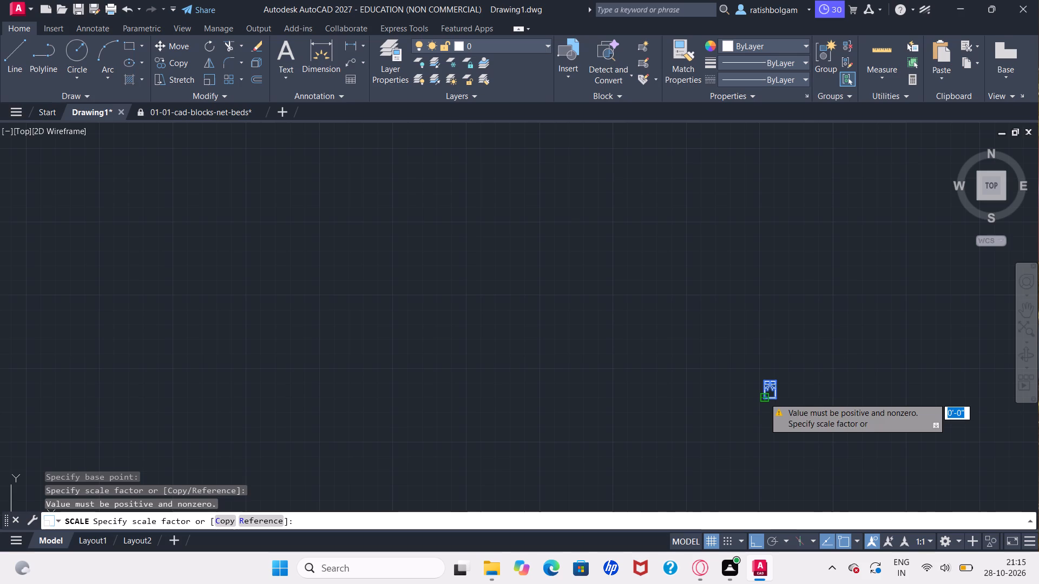
click(764, 397)
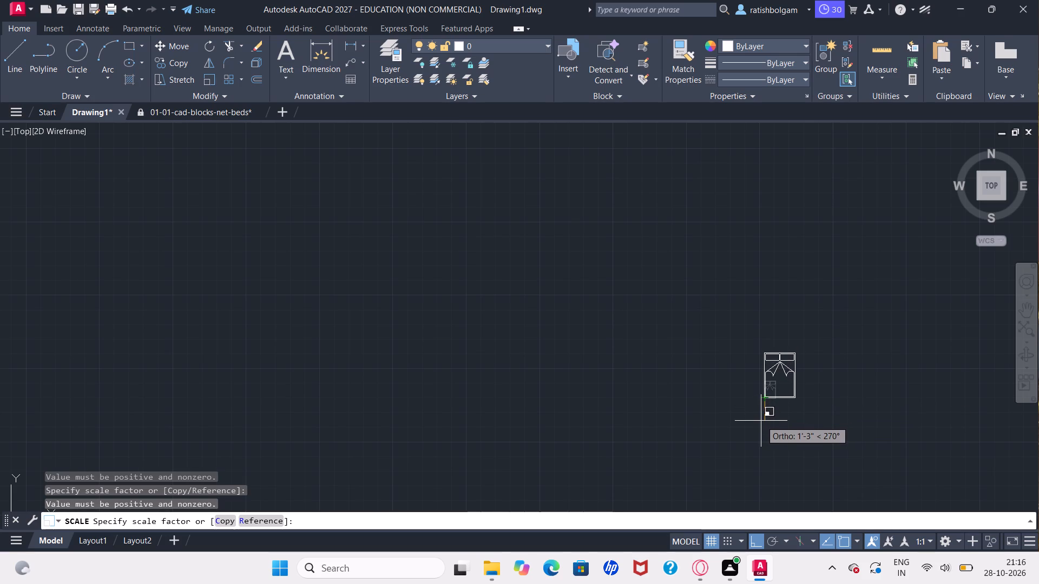
click(761, 421)
Move the bed block straight north about 53'-4" so it sits east of the floor plan's lower rooms.
ctrl+scroll(761, 421, down, 2)
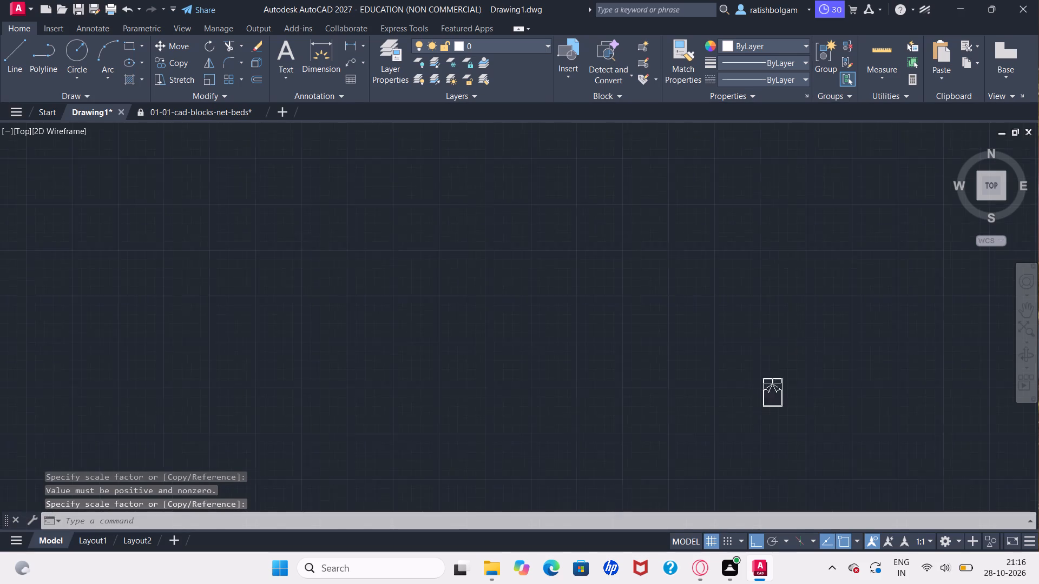
ctrl+scroll(761, 421, down, 1)
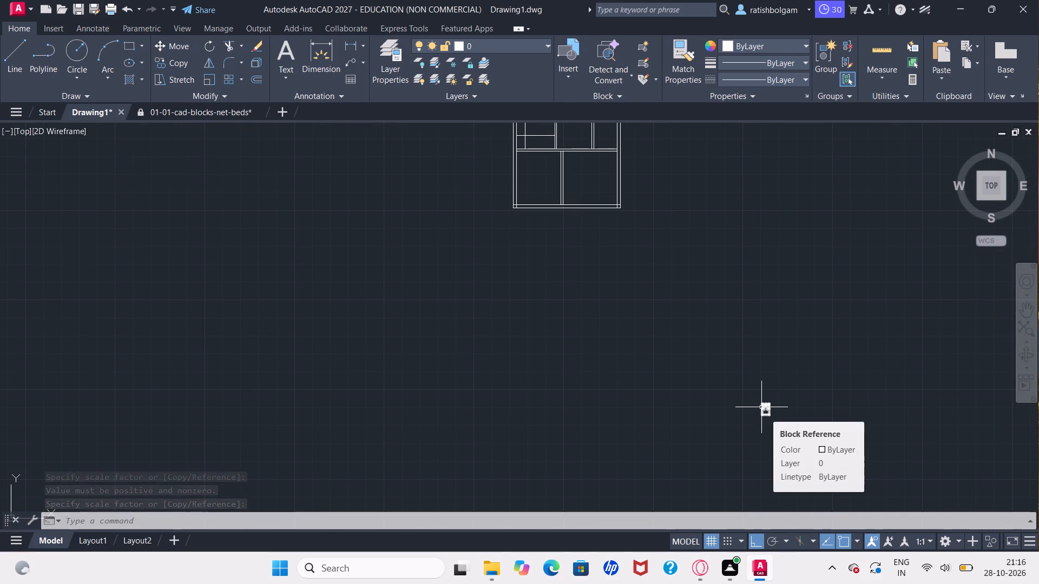
key(m)
key(Return)
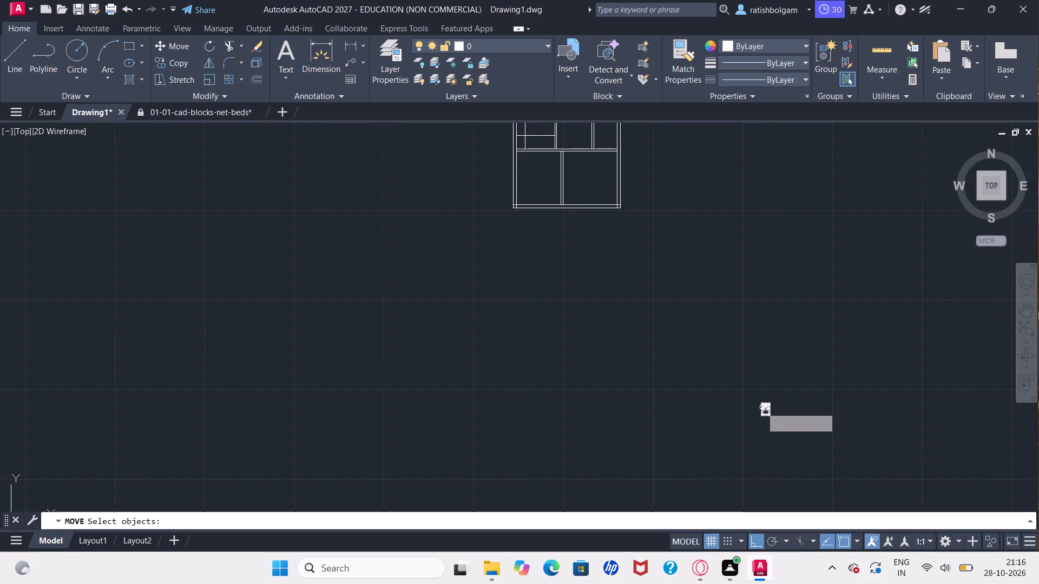
click(761, 407)
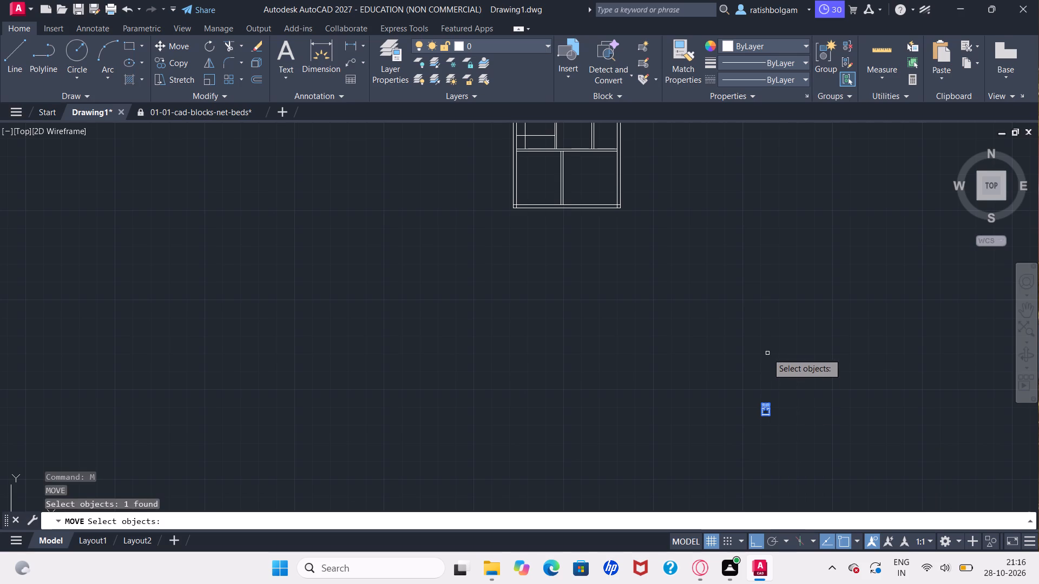
key(Return)
click(767, 407)
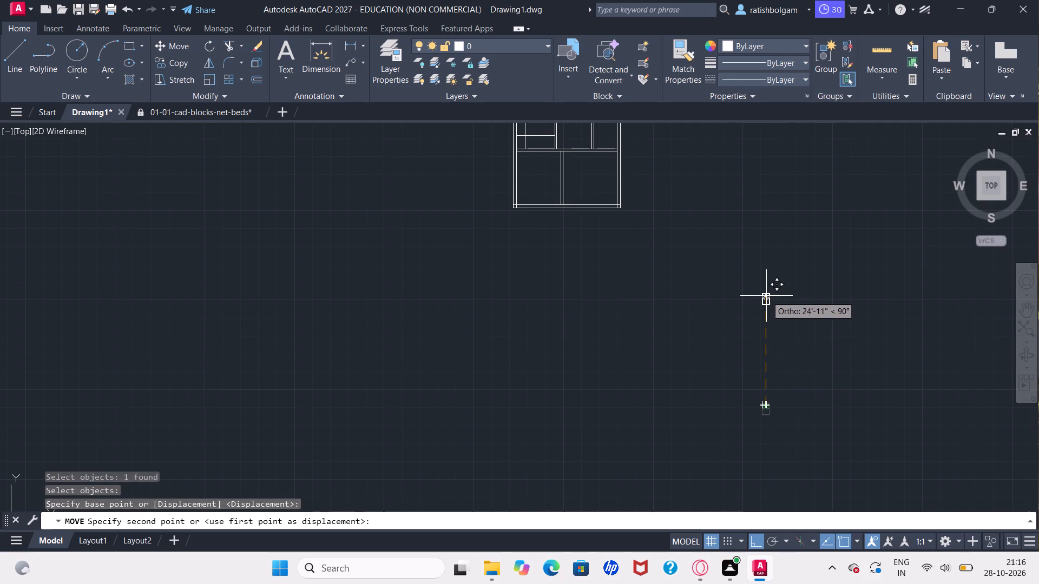
click(770, 174)
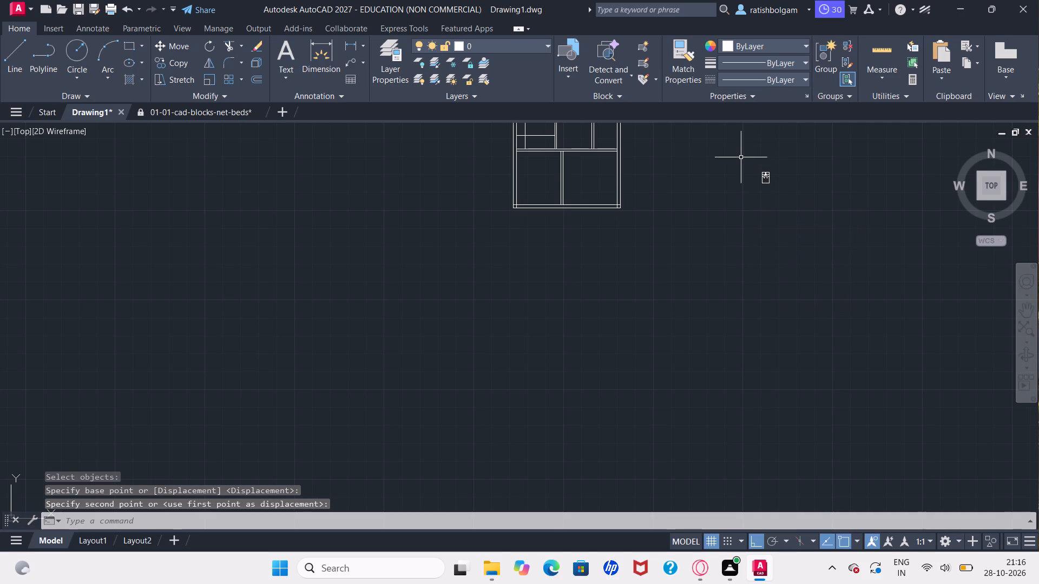
Scale the bed block east of the floor plan up freehand from its lower-left corner to roughly twice its size.
key(p)
key(Return)
drag(739, 157, 733, 214)
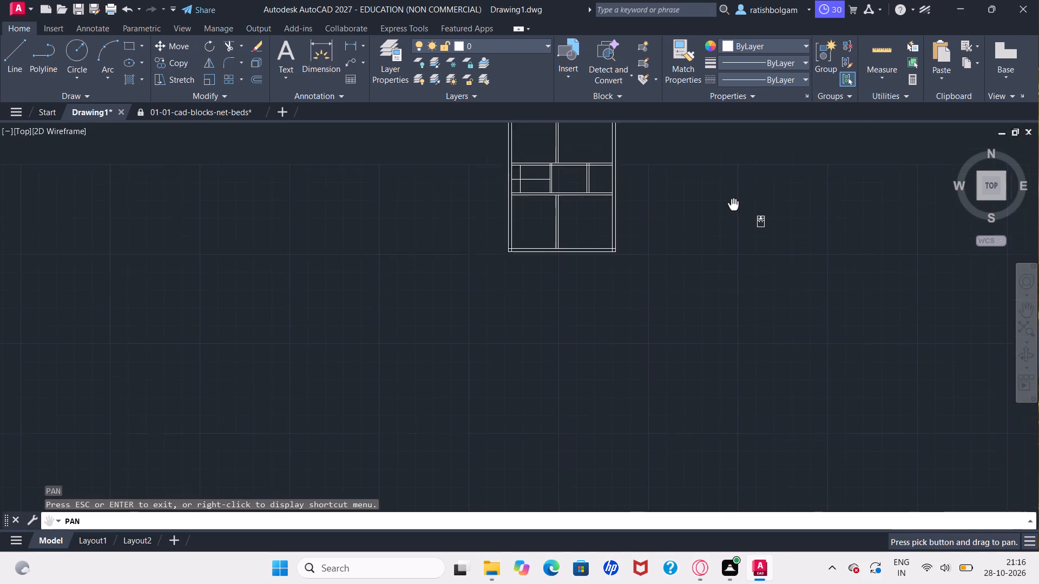
drag(733, 214, 719, 302)
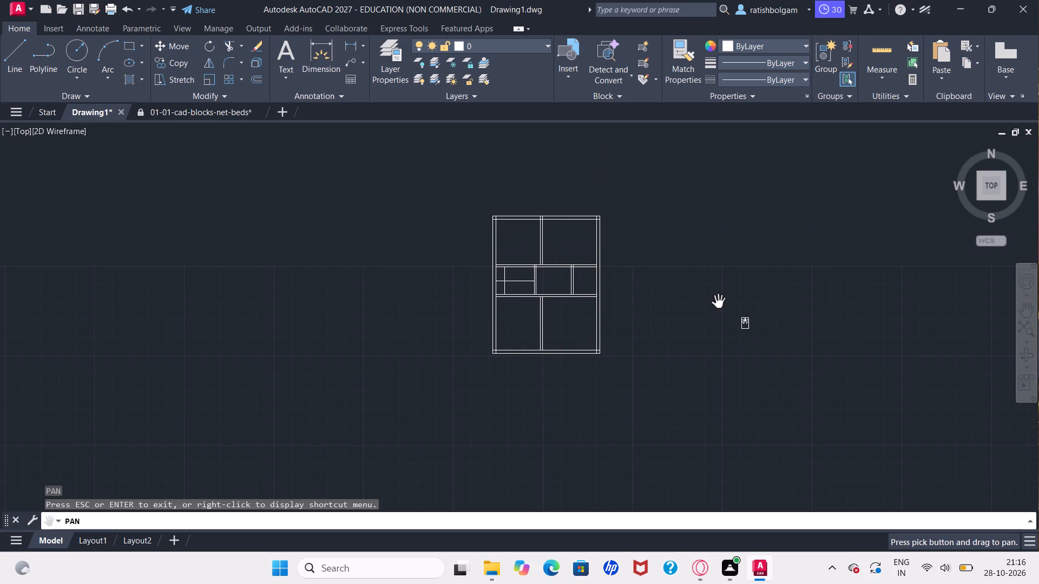
text(sc)
key(Escape)
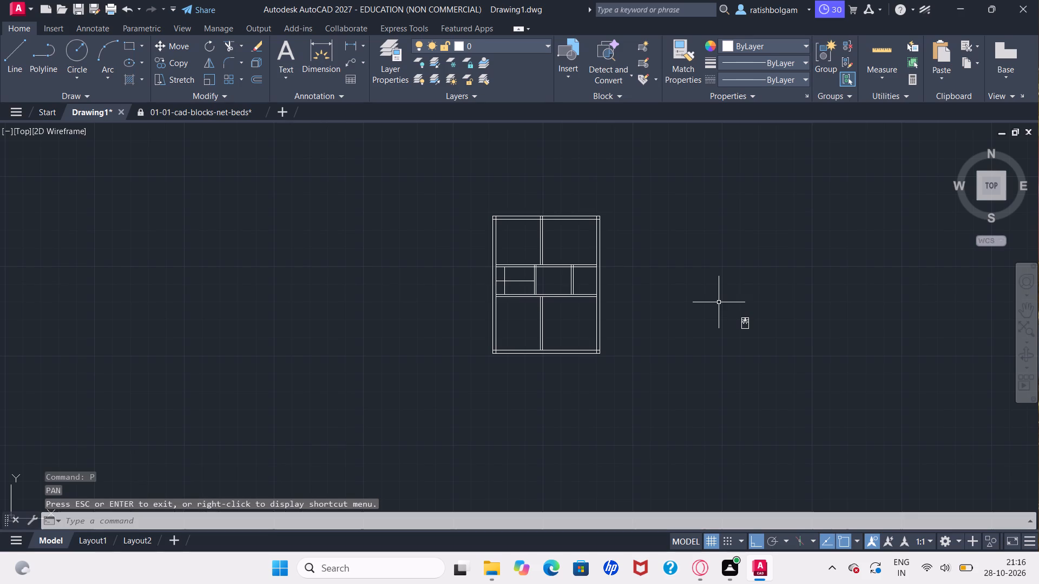
text(sc)
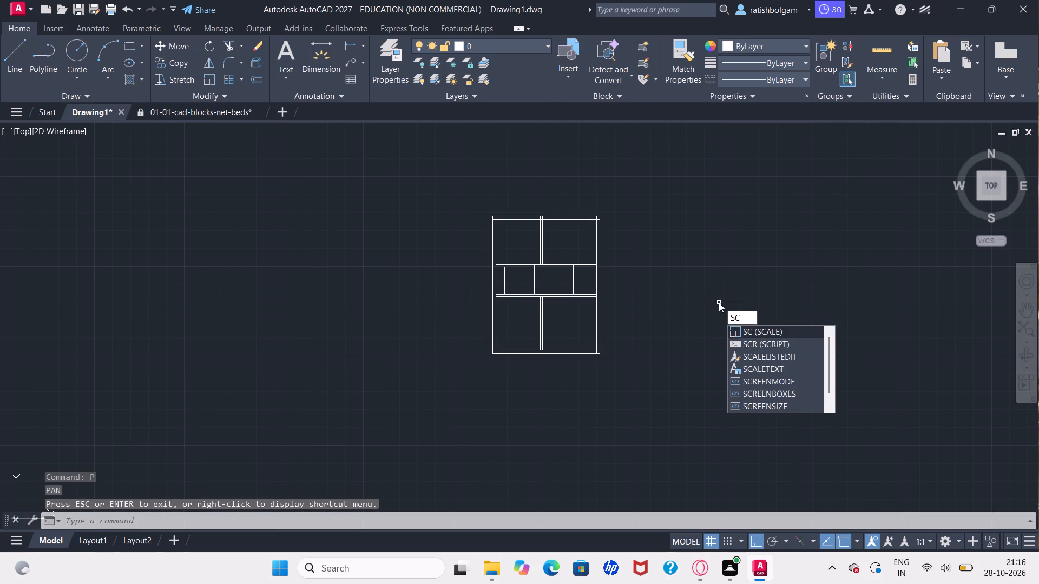
key(Return)
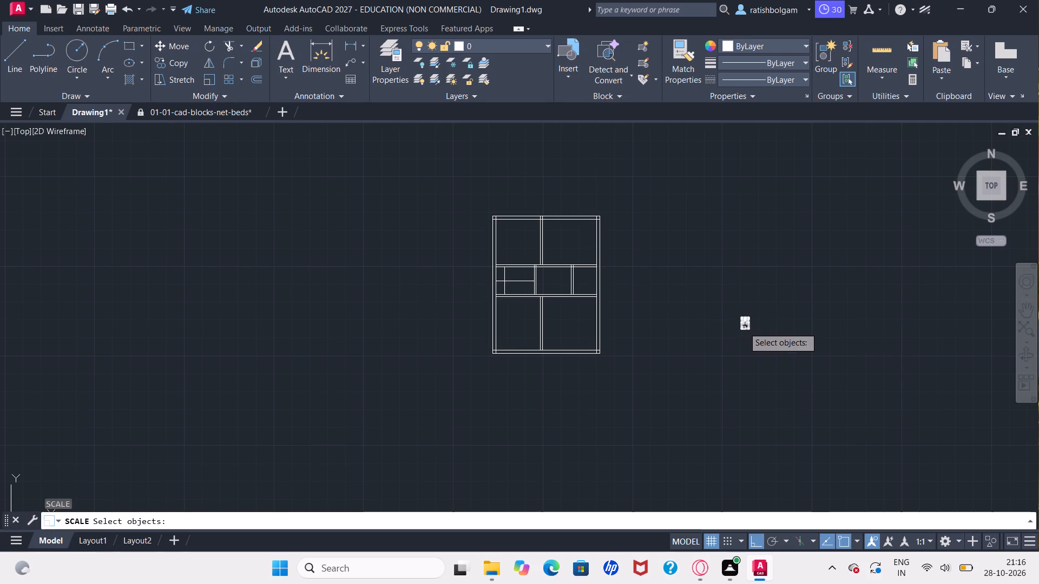
click(744, 327)
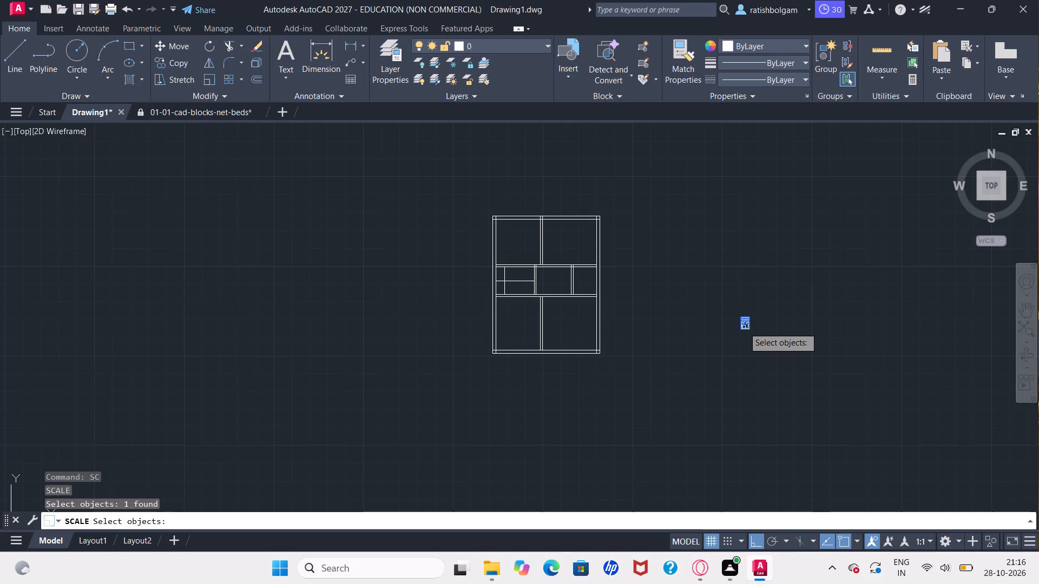
key(Return)
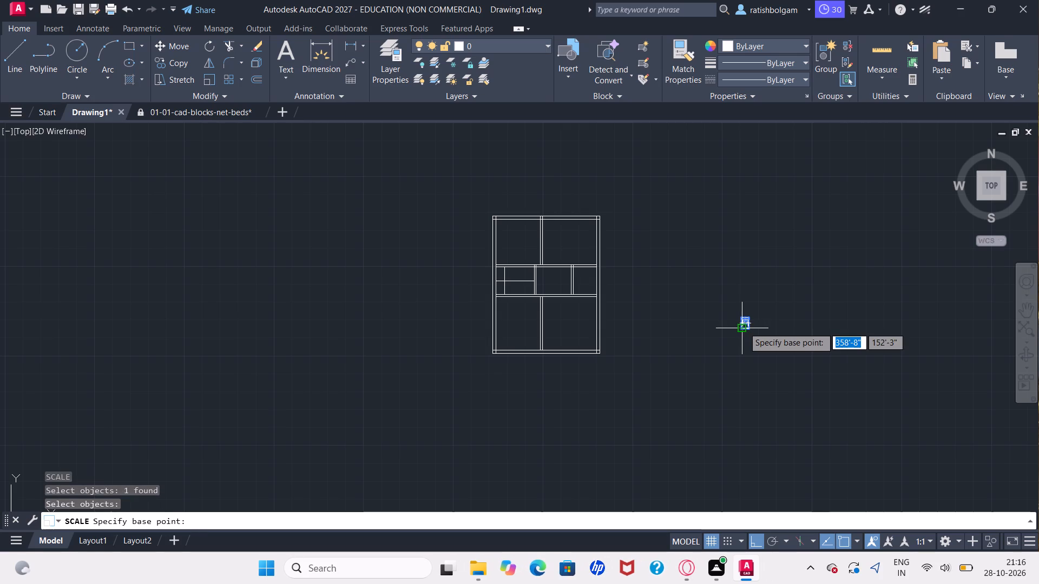
click(744, 327)
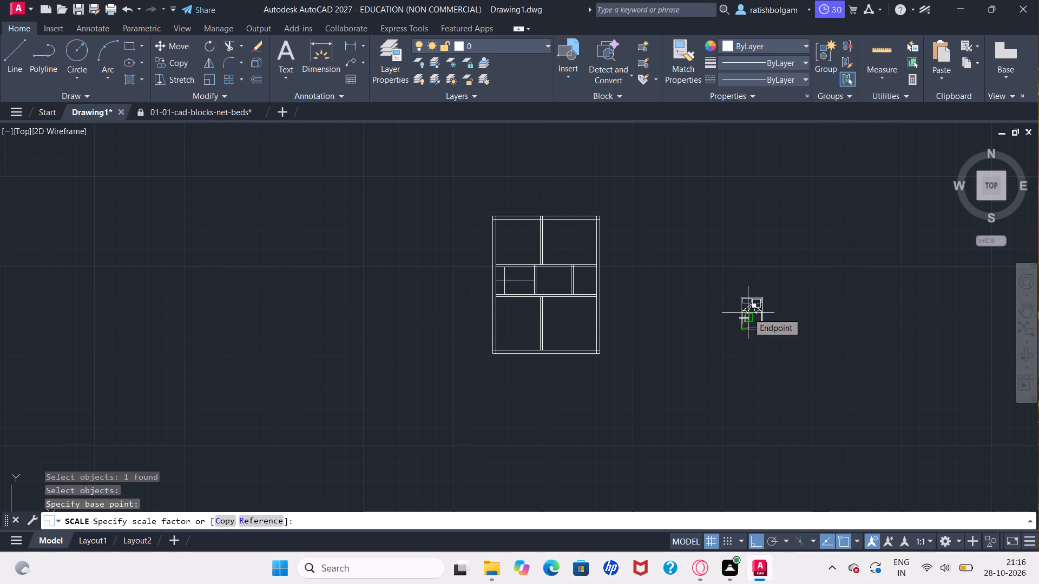
click(748, 313)
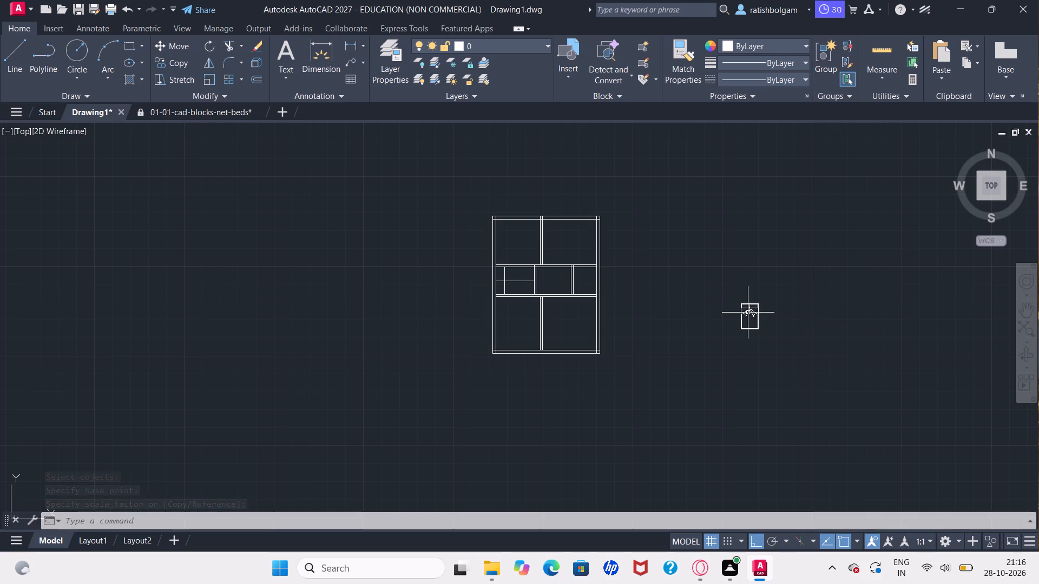
Move the bed block straight west from its lower-left corner into the floor plan's southeast room.
key(m)
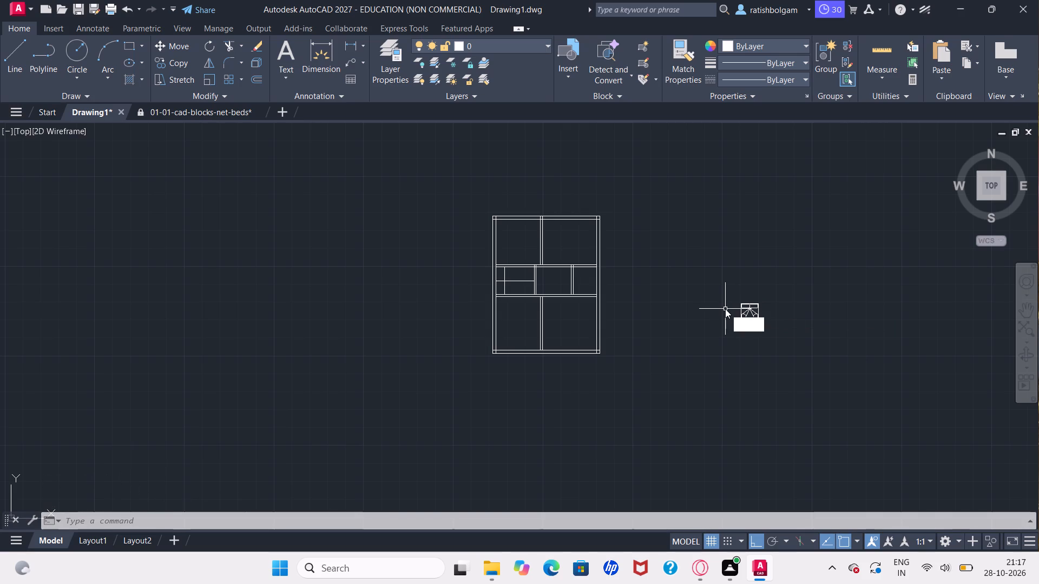
key(Return)
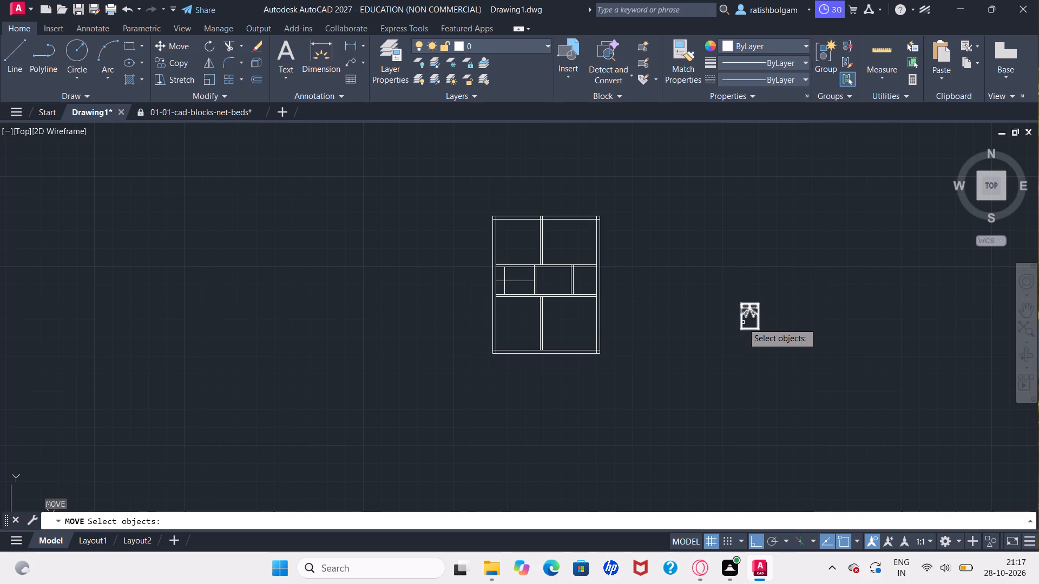
click(742, 324)
key(Return)
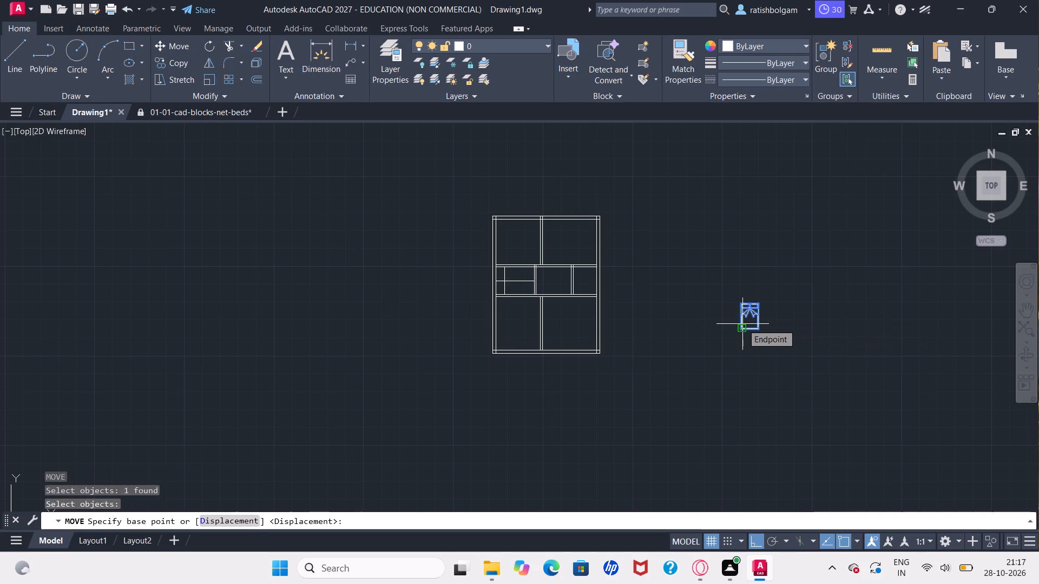
click(742, 324)
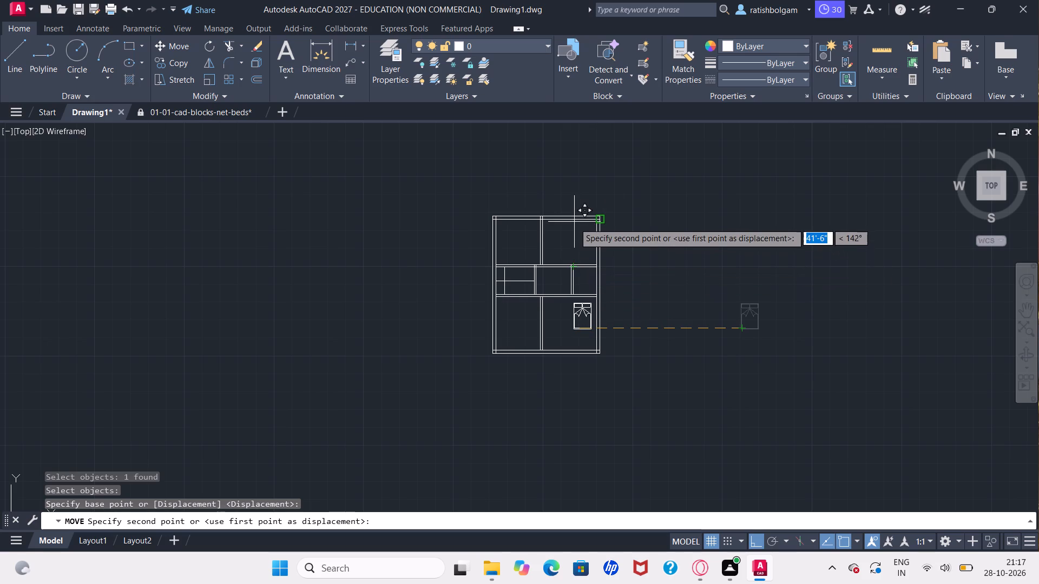
click(560, 241)
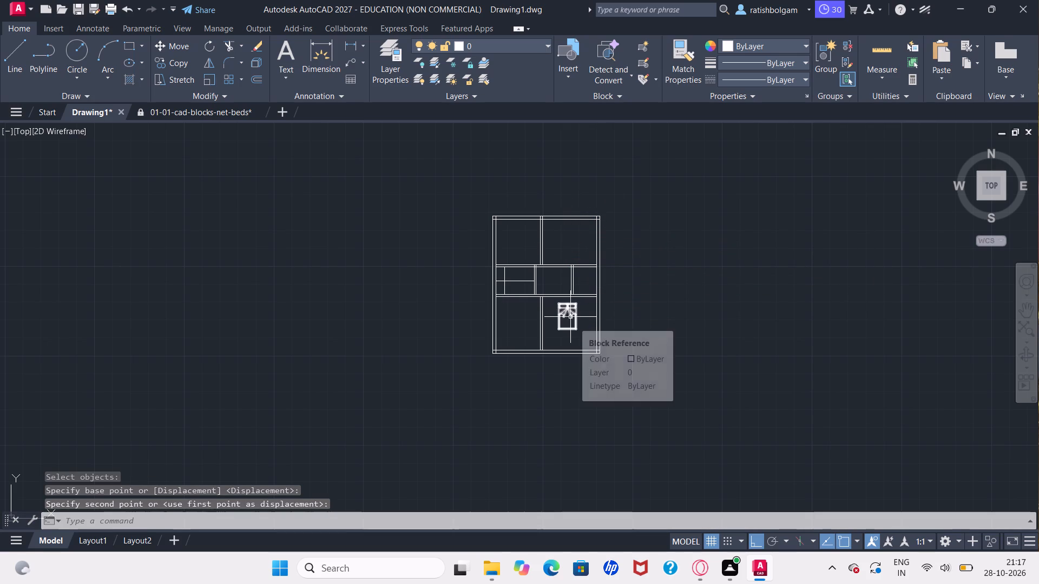
Move the bed block straight north about 17'-4" from the southeast room into the northeast room.
key(m)
key(Return)
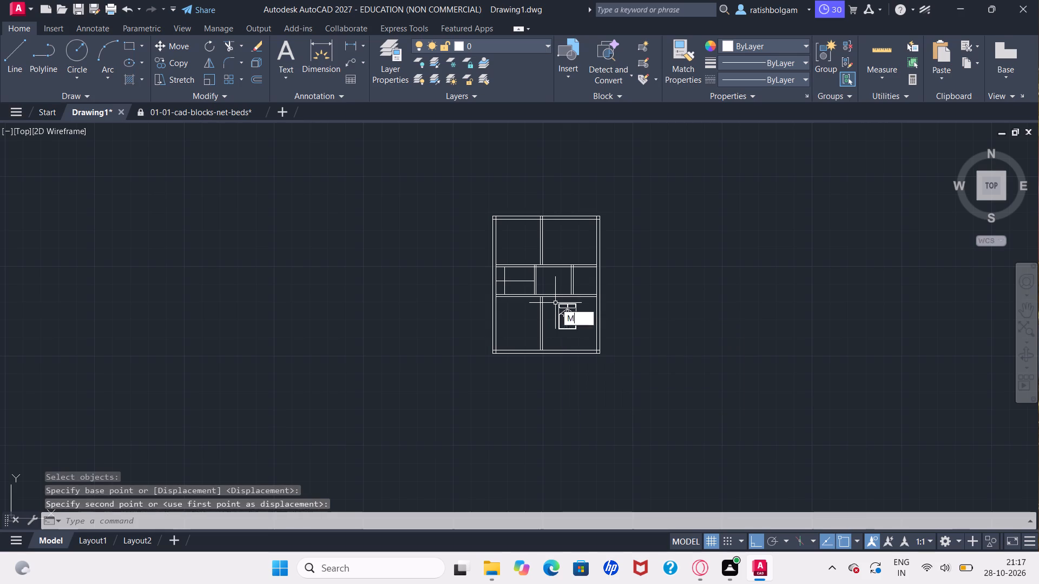
click(559, 307)
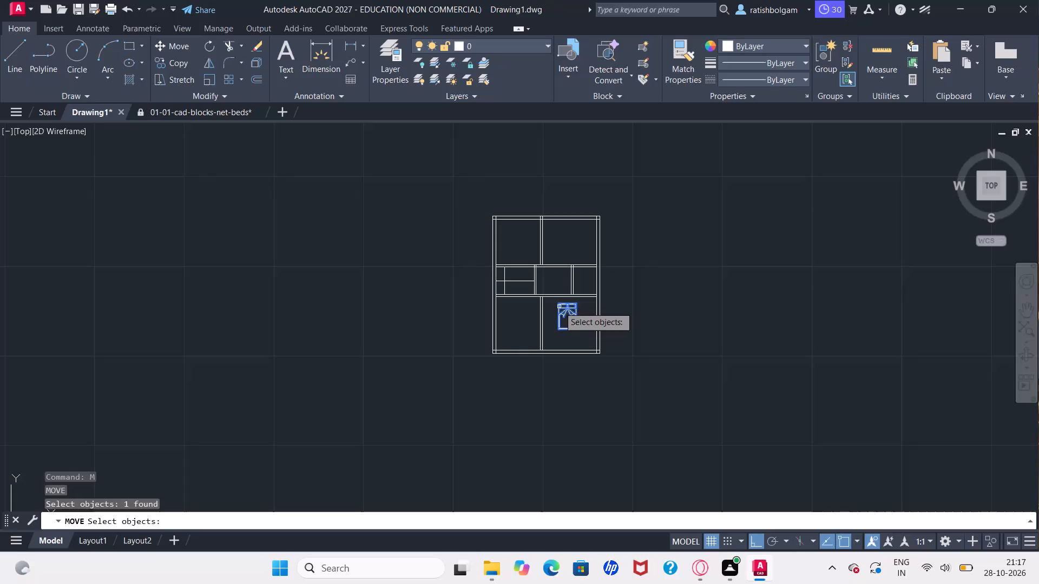
click(559, 307)
click(559, 307)
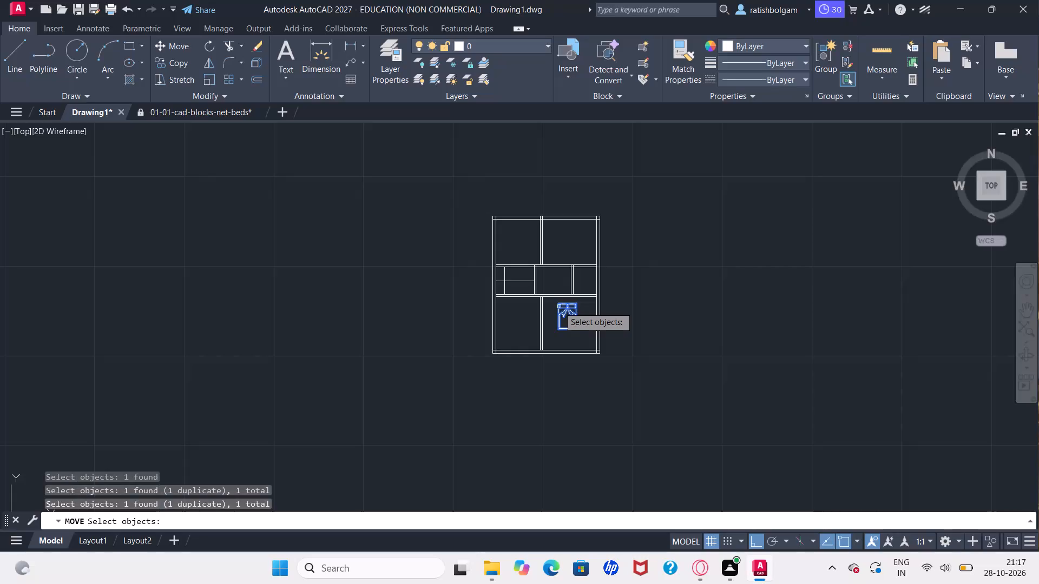
key(Return)
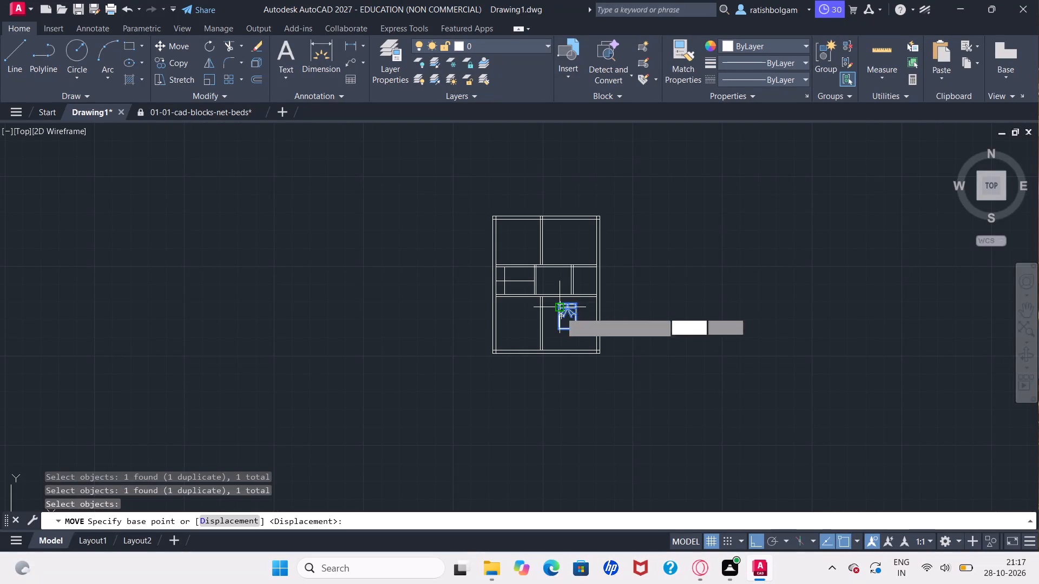
click(564, 318)
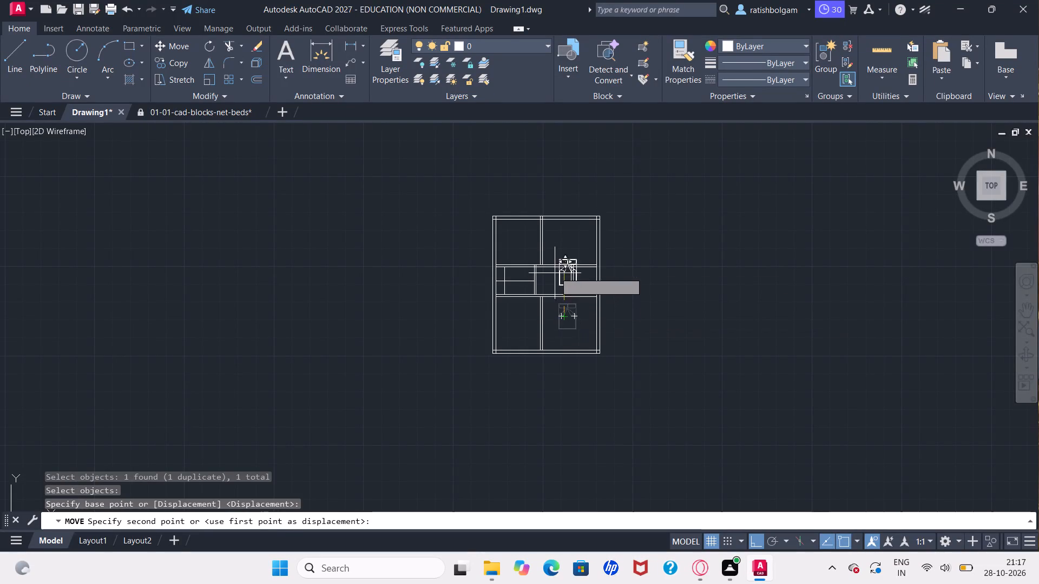
click(554, 240)
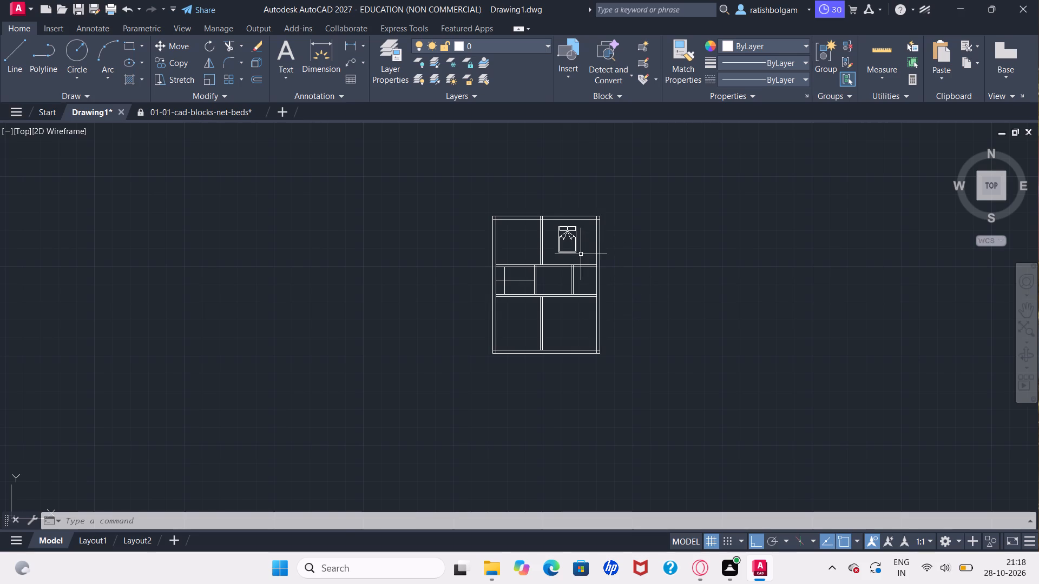
Copy the bed in the northeast room and paste the duplicate just outside the floor plan's east wall.
click(574, 238)
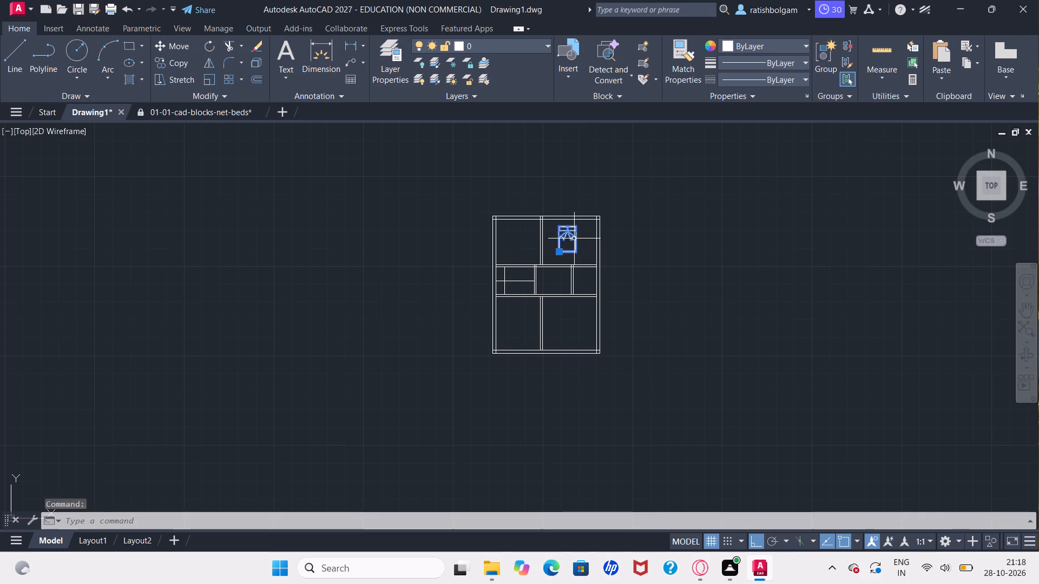
key(ctrl+c)
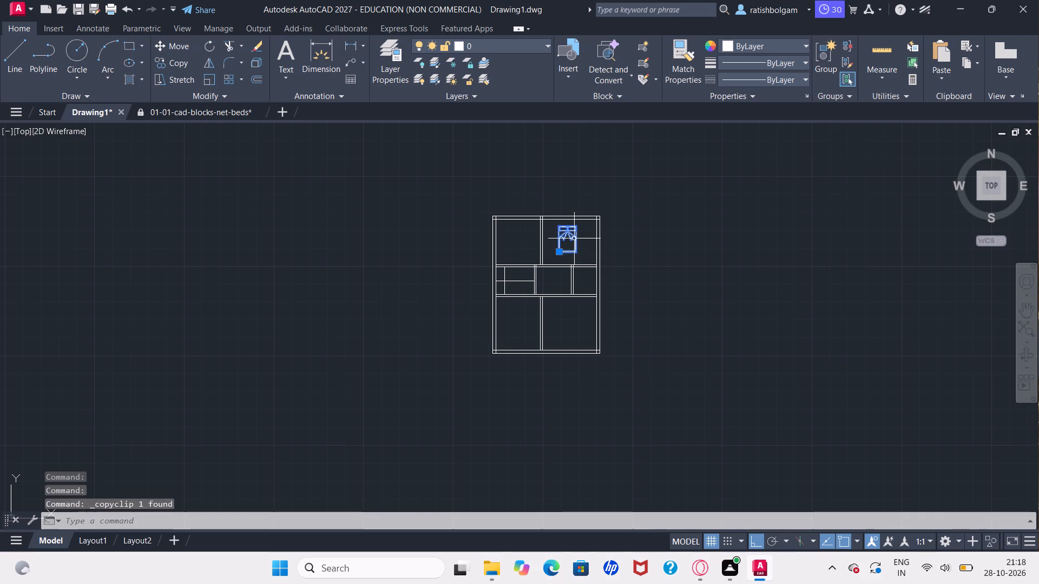
key(ctrl+v)
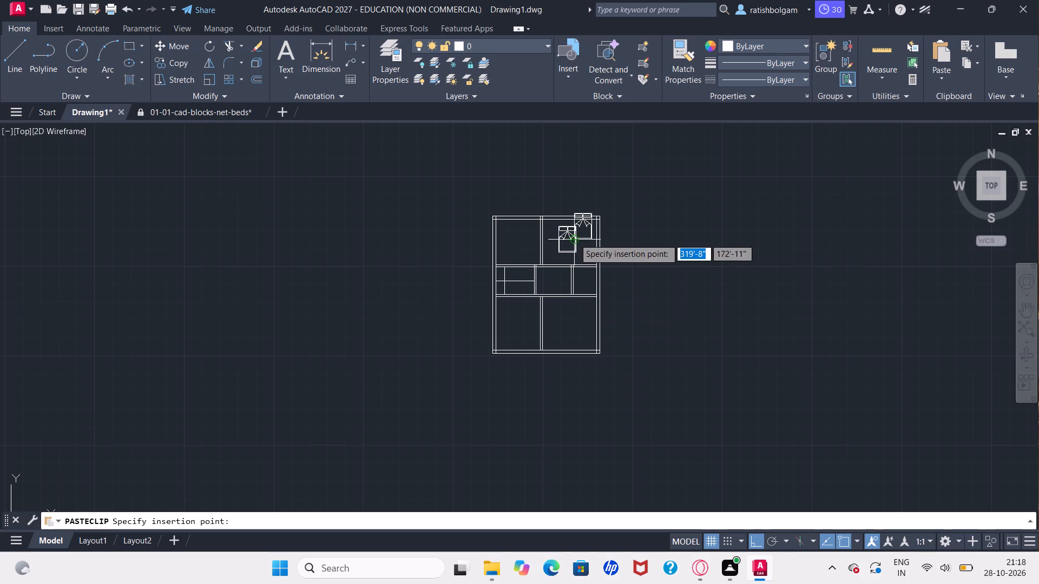
click(634, 271)
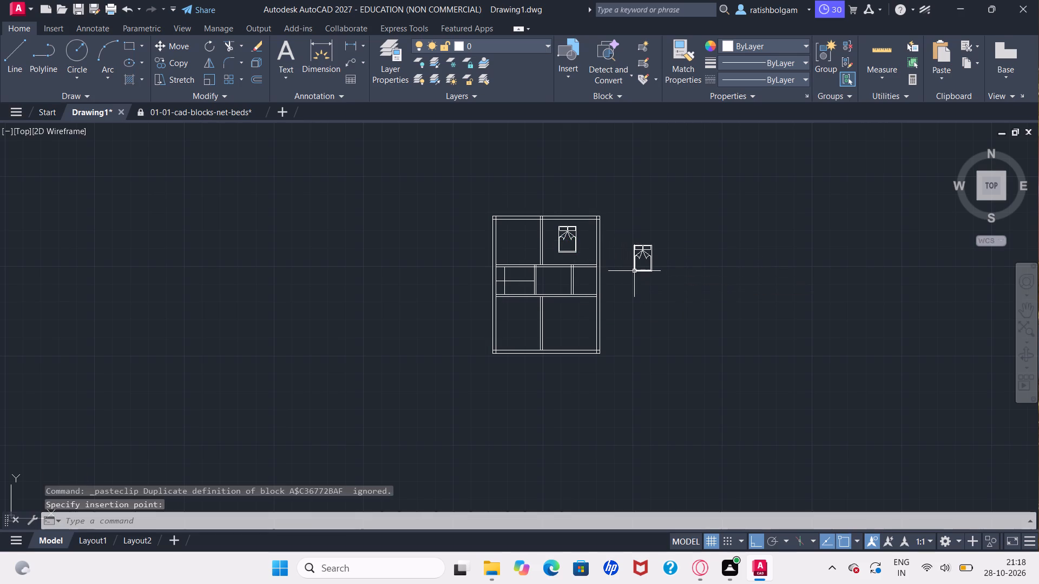
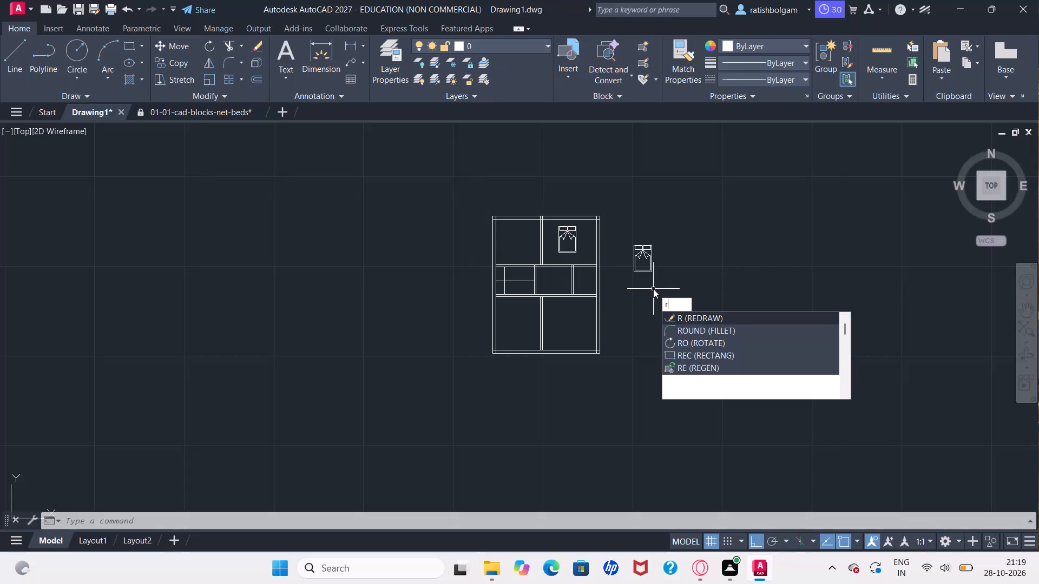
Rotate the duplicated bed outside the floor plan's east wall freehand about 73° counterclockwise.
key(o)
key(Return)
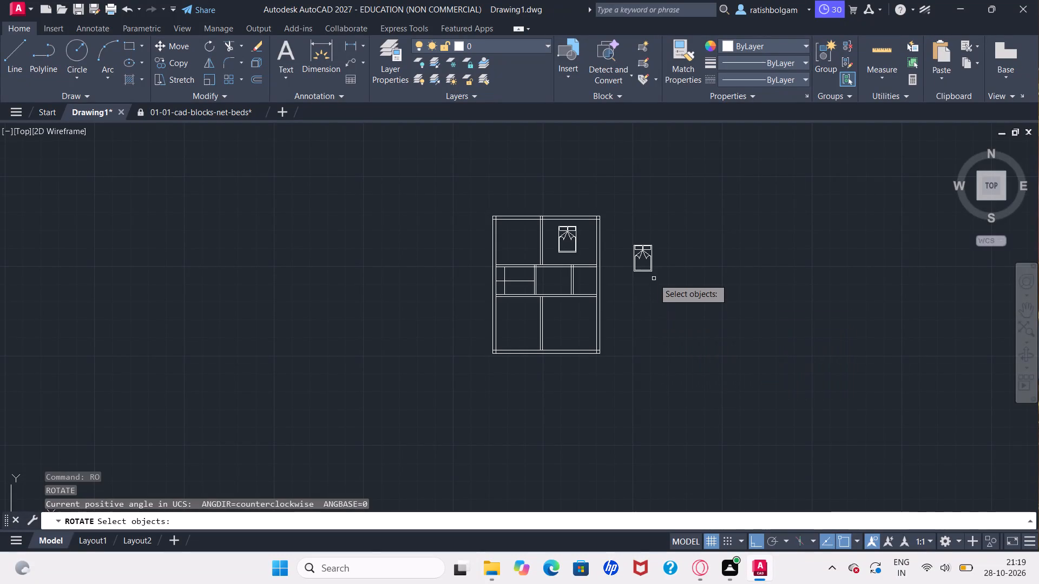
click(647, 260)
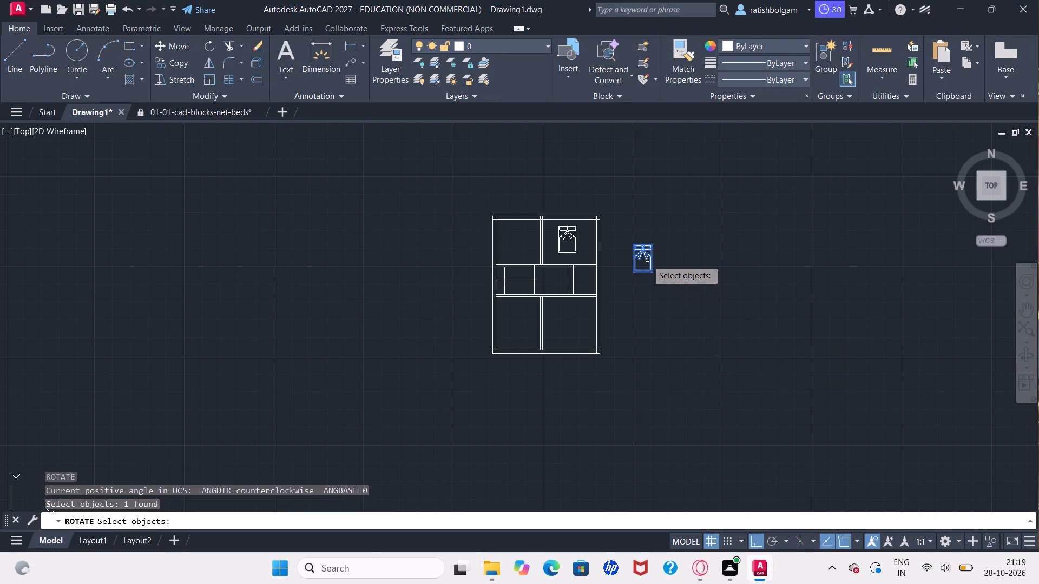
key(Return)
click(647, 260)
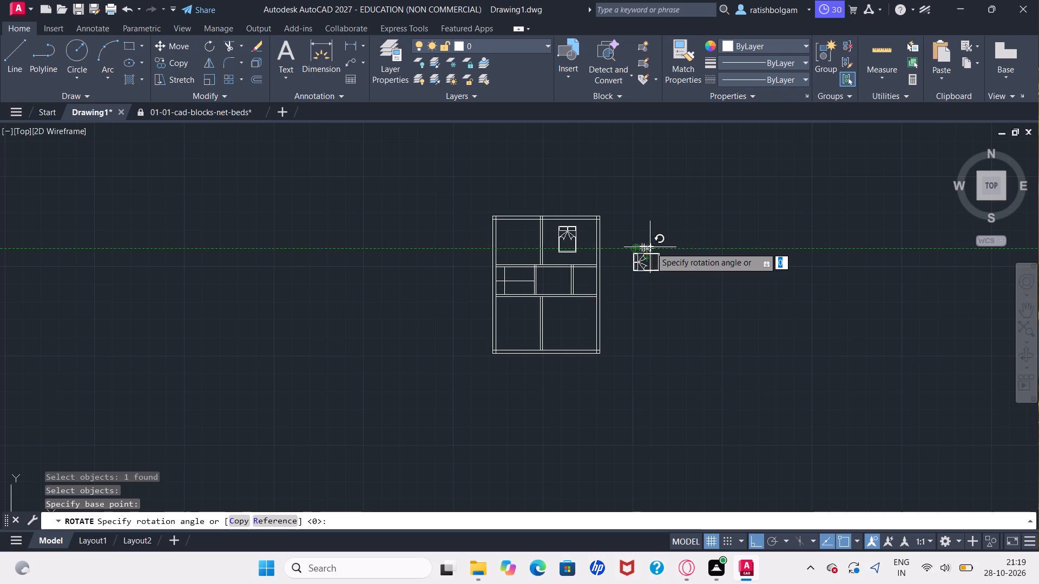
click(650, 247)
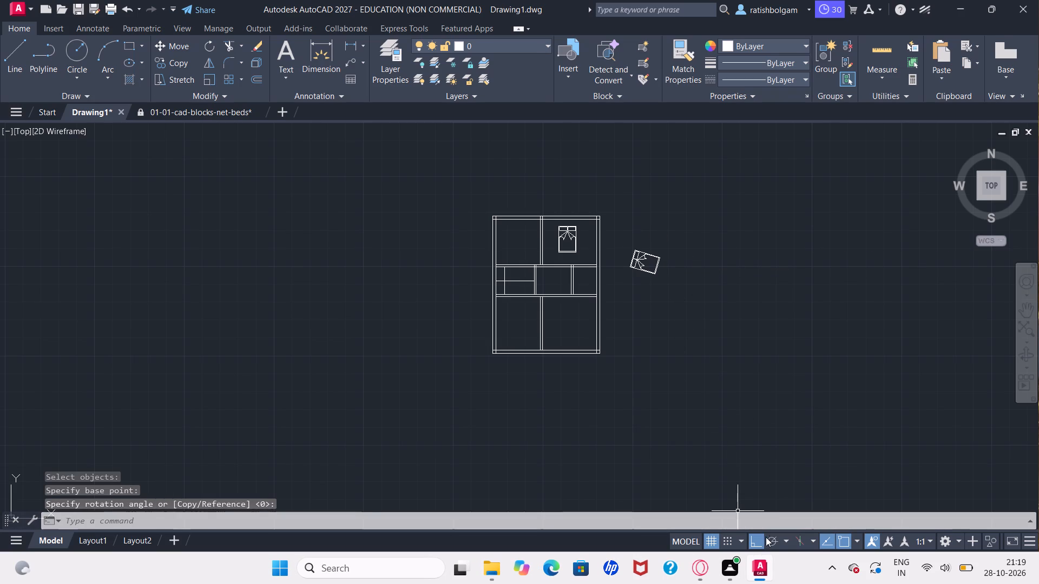
Turn off object snapping.
click(850, 540)
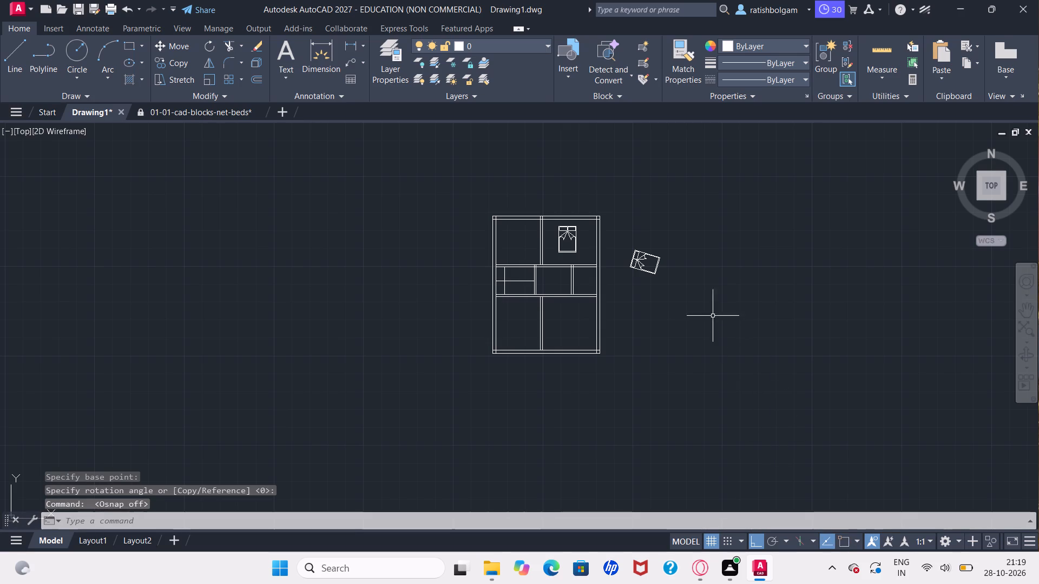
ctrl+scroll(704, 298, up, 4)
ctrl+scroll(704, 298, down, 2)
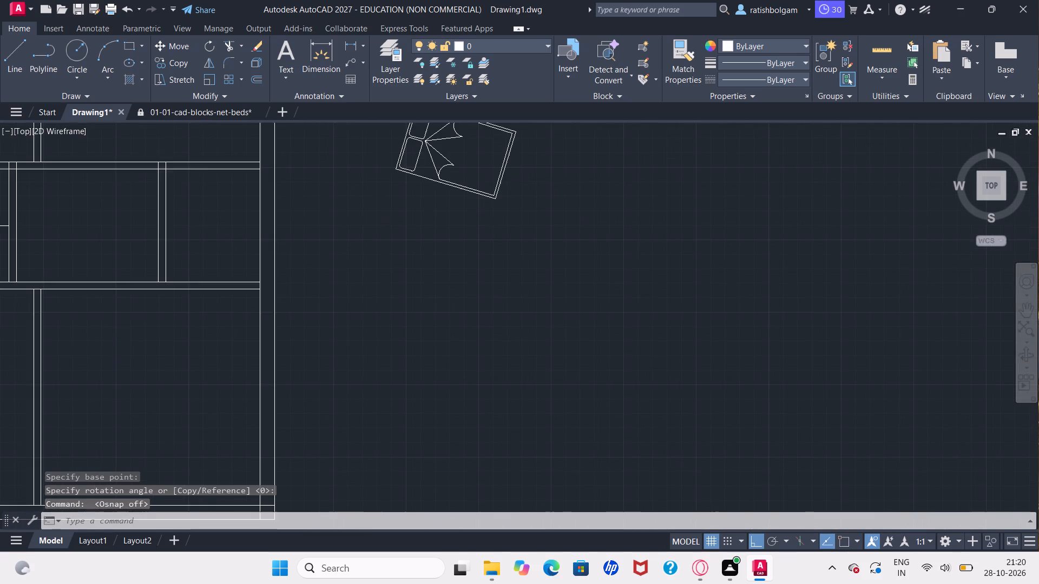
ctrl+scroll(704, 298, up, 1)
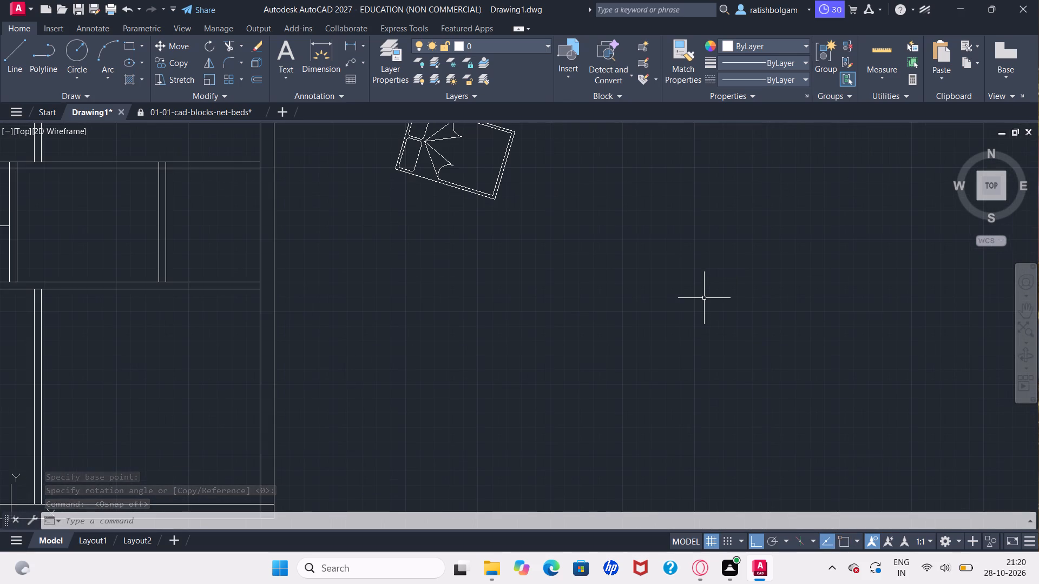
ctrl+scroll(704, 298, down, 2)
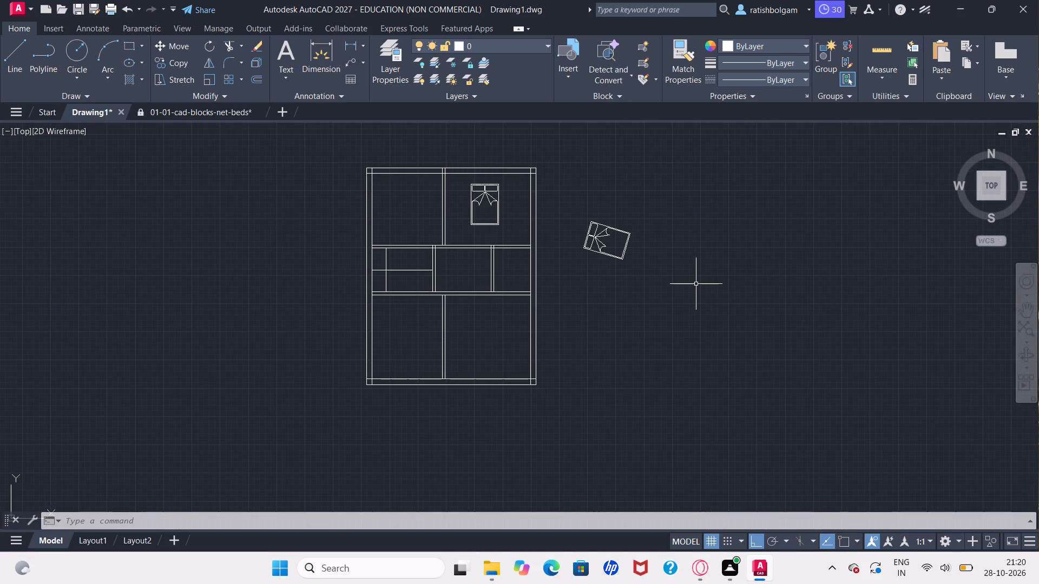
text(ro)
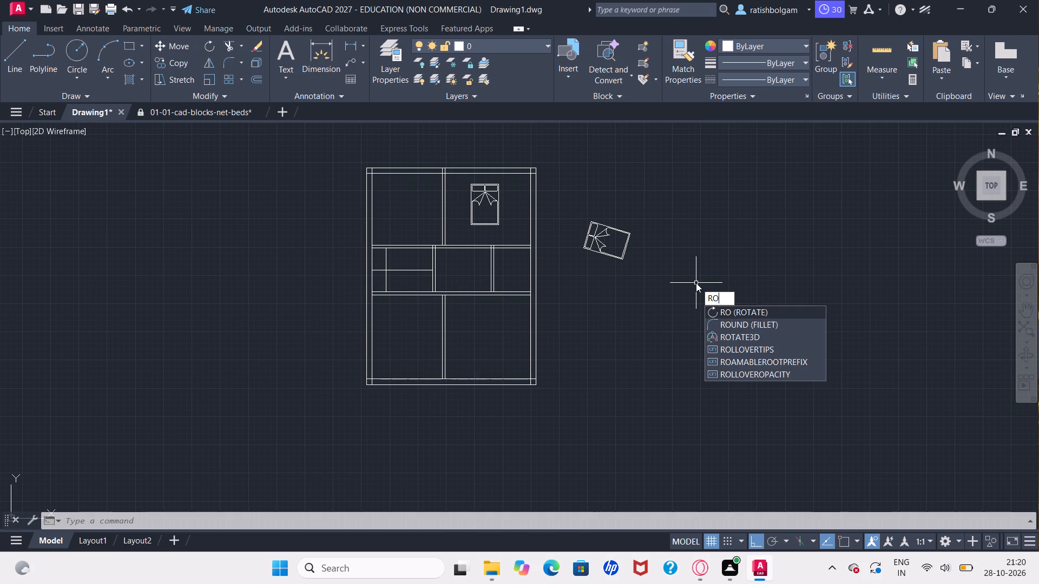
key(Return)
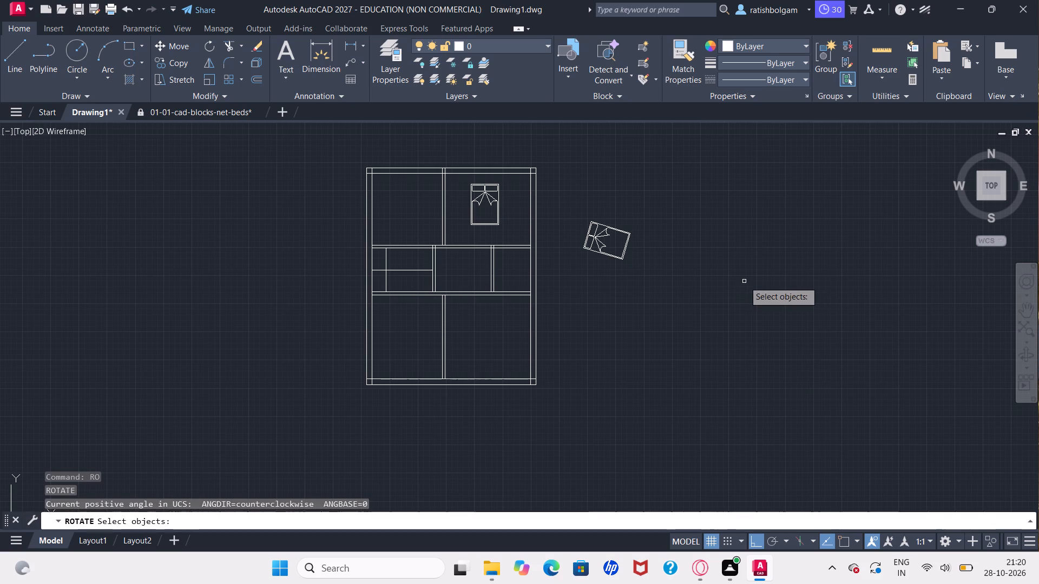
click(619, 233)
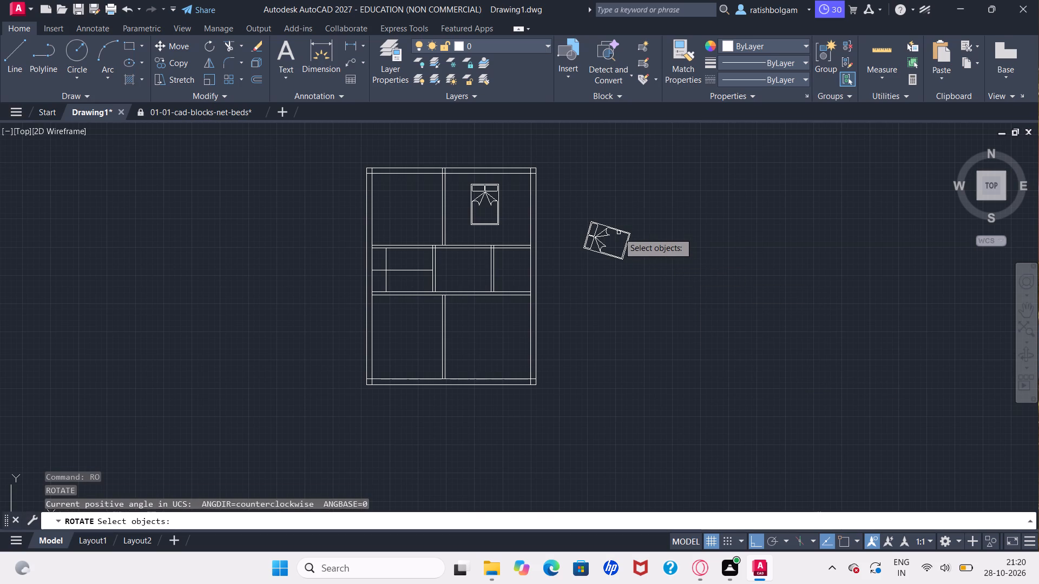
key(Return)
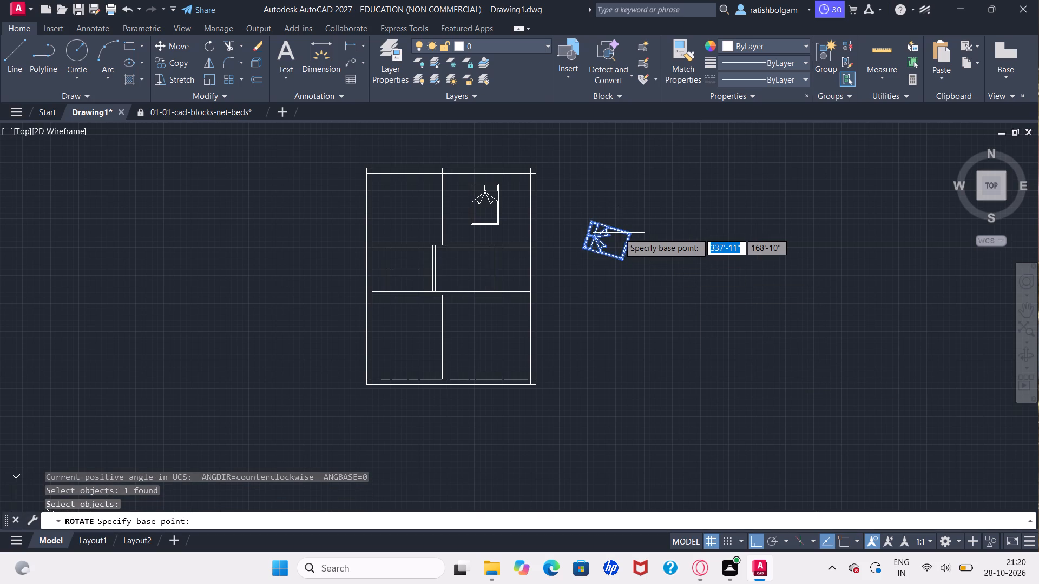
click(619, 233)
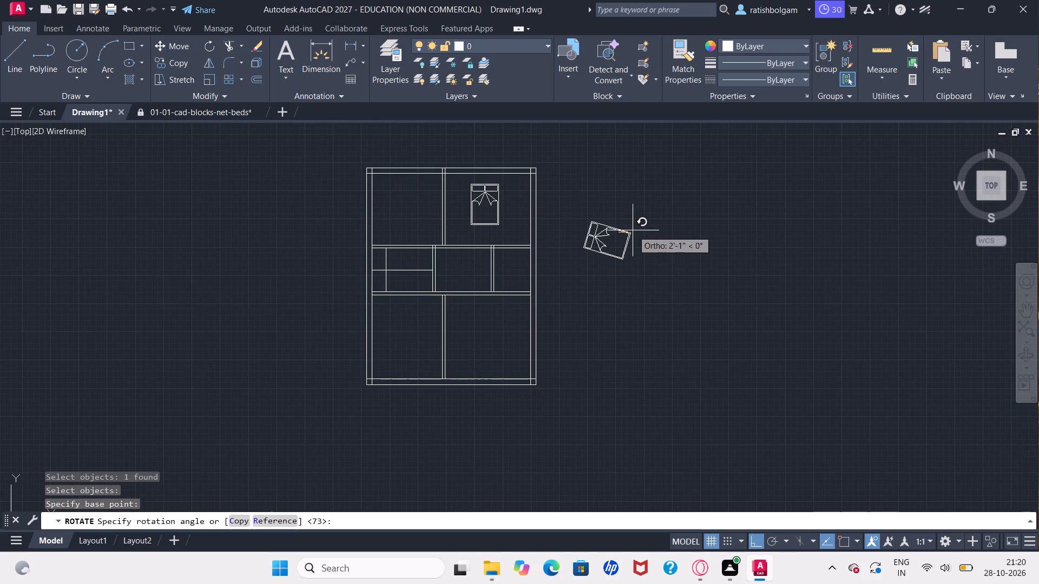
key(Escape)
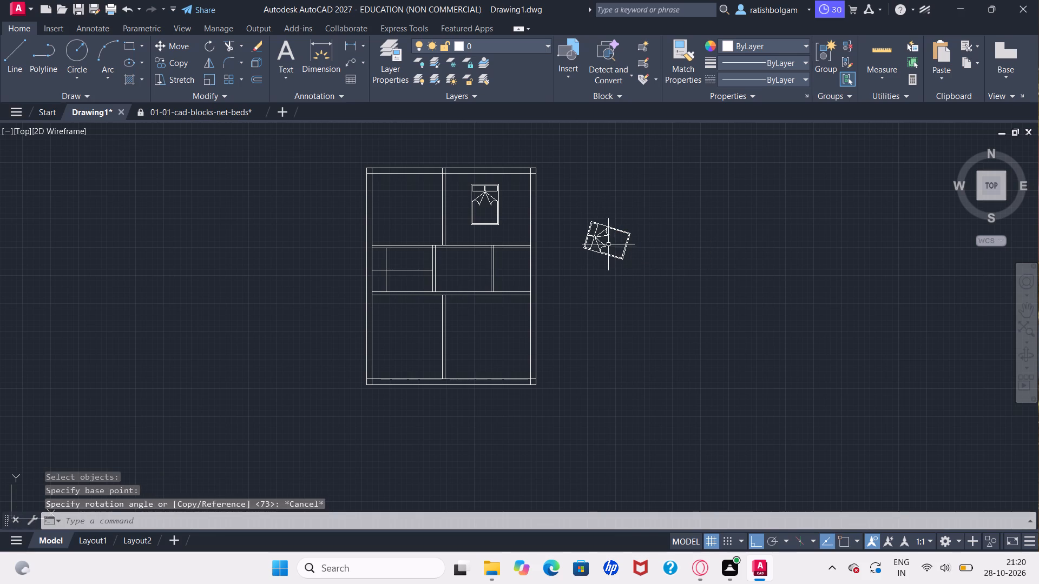
Delete the tilted bed block outside the floor plan's east wall.
click(606, 248)
key(Delete)
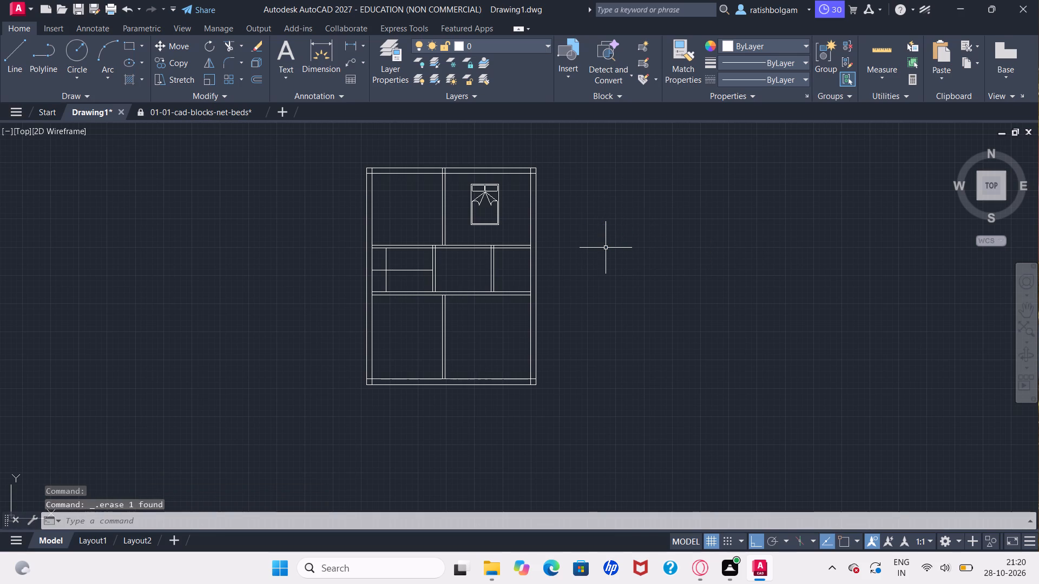
Copy the bed in the northeast room and paste the duplicate just outside the floor plan's east wall.
click(497, 208)
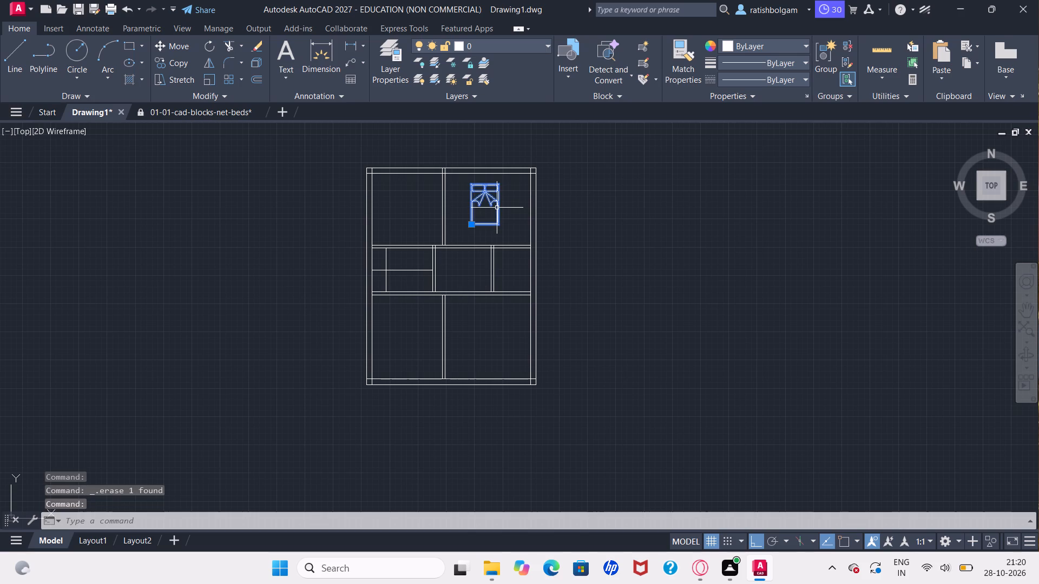
key(ctrl+c)
key(ctrl+v)
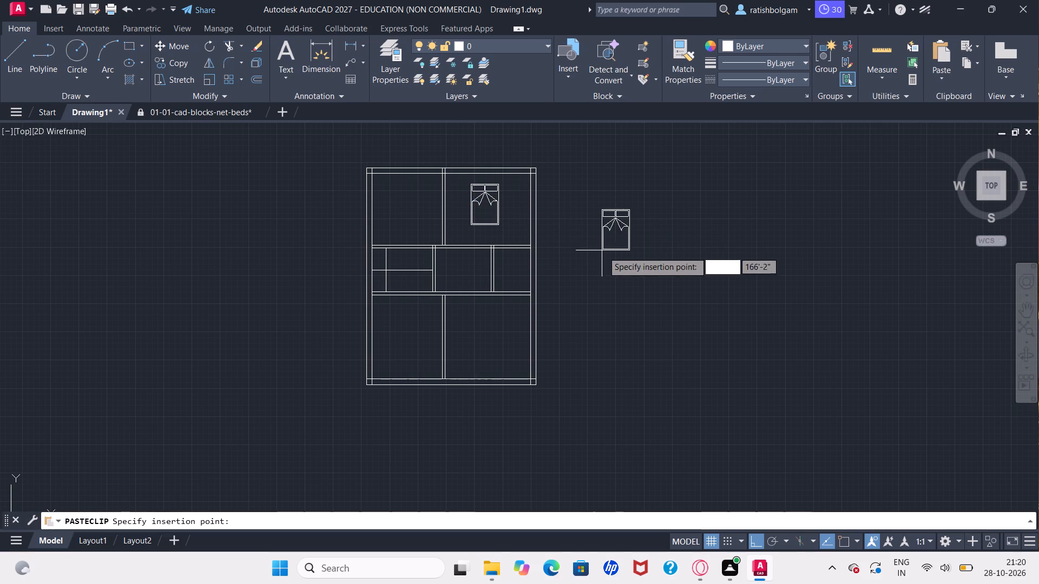
click(613, 263)
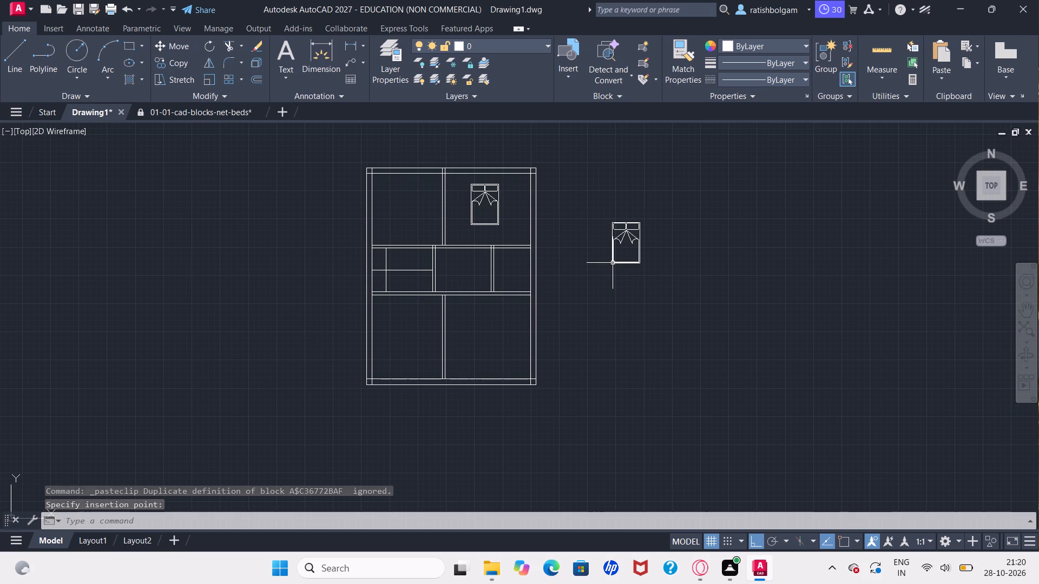
key(Escape)
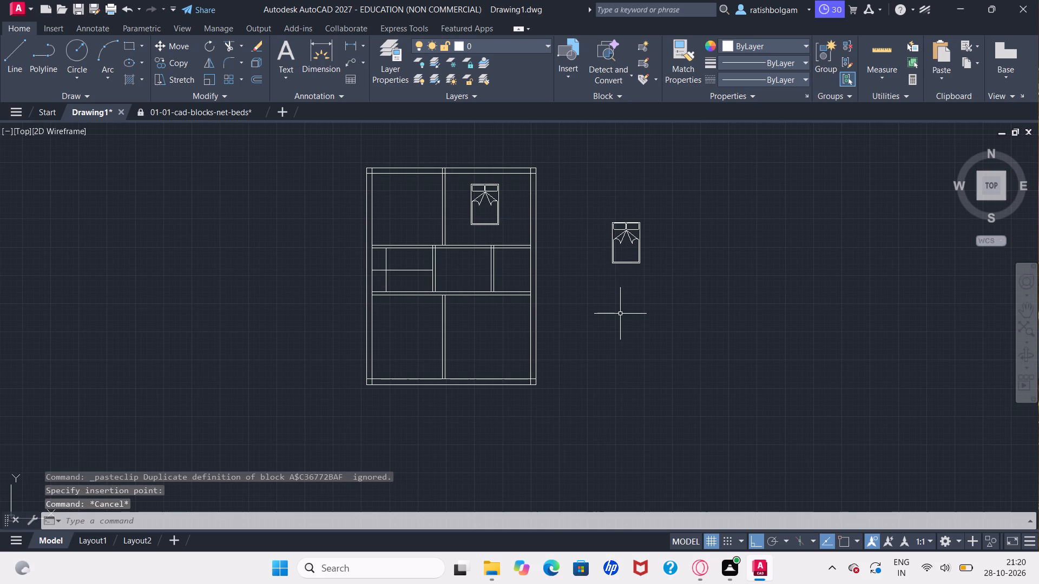
Rotate the duplicated bed east of the floor plan 90° counterclockwise about a point on its south edge.
text(ro)
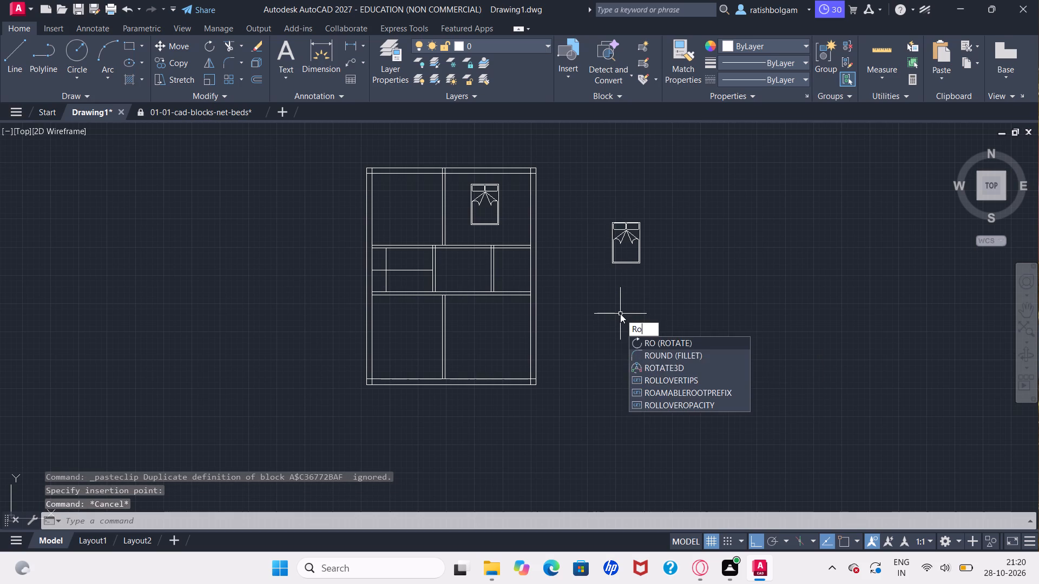
key(Return)
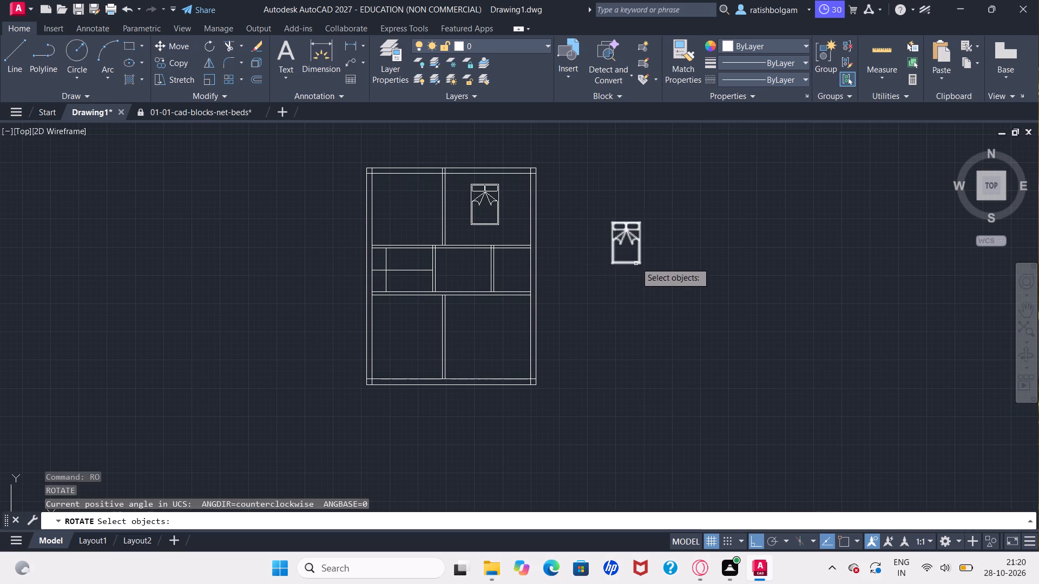
click(634, 258)
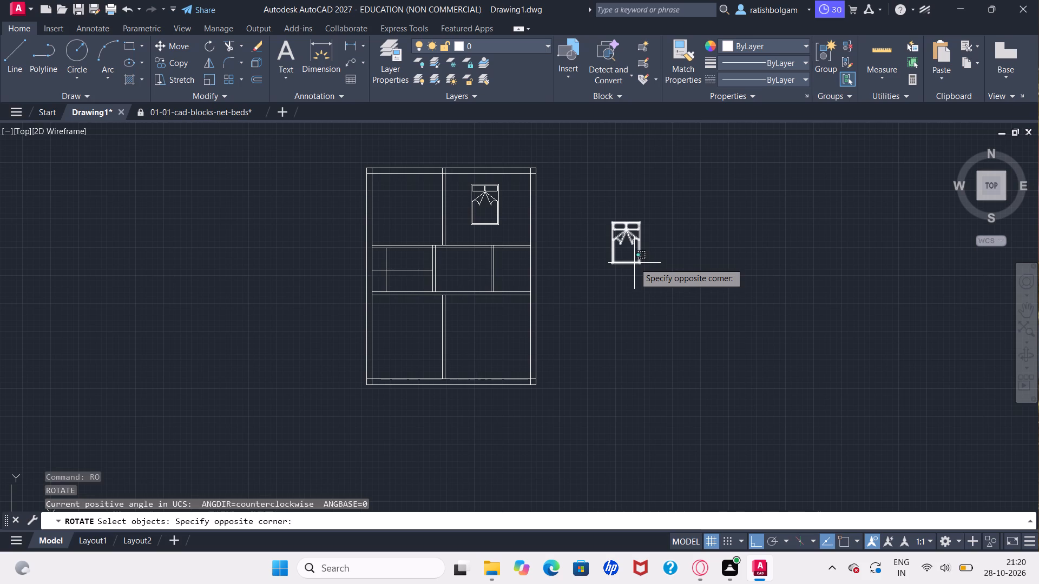
click(634, 263)
key(Return)
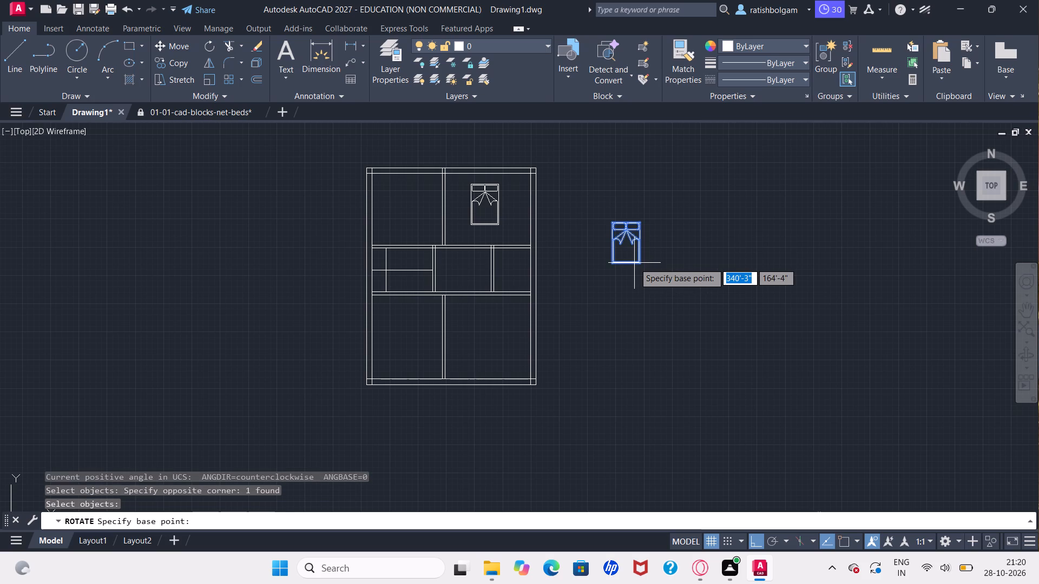
click(634, 263)
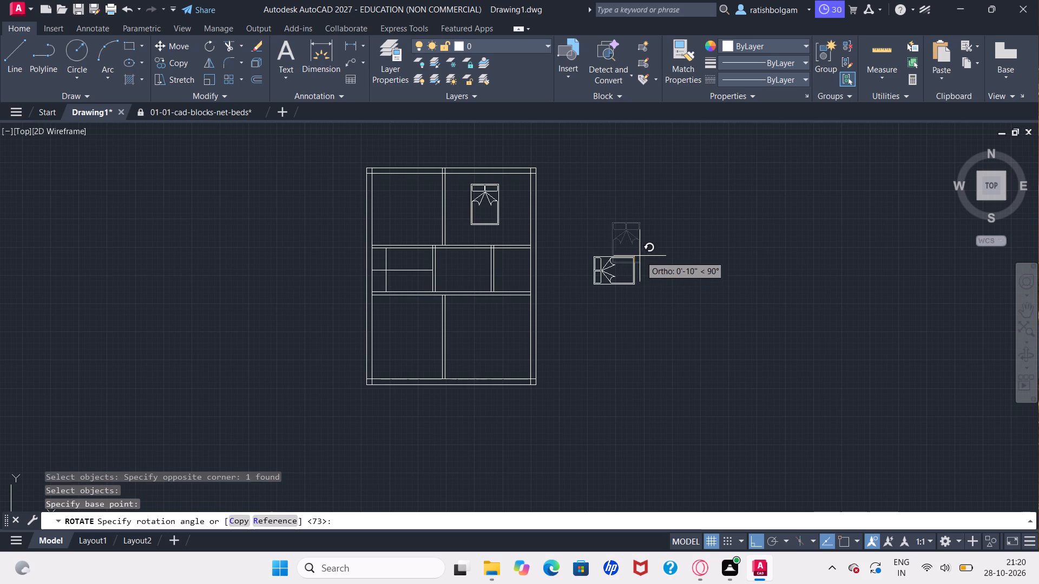
click(642, 255)
key(Escape)
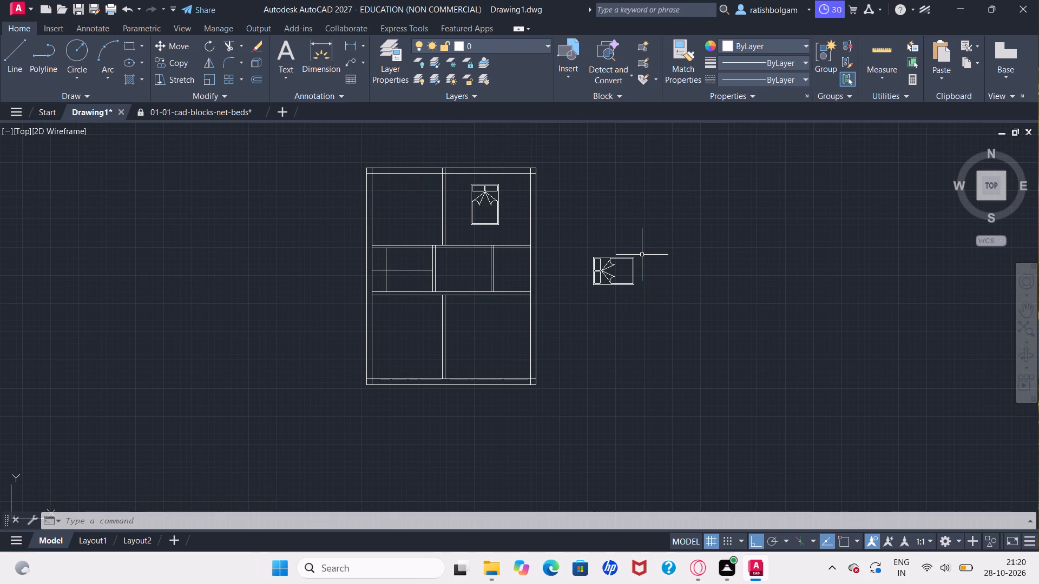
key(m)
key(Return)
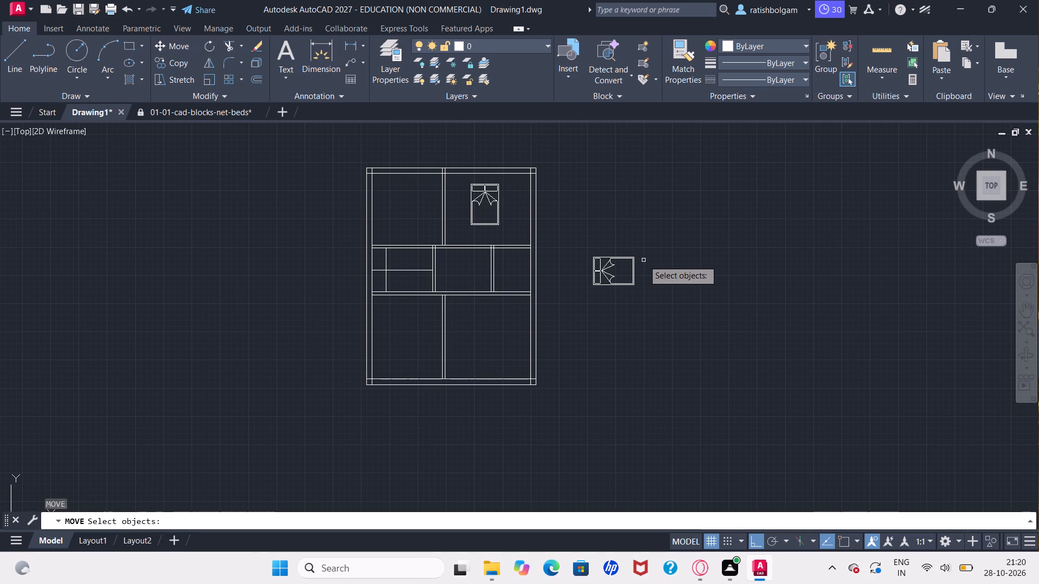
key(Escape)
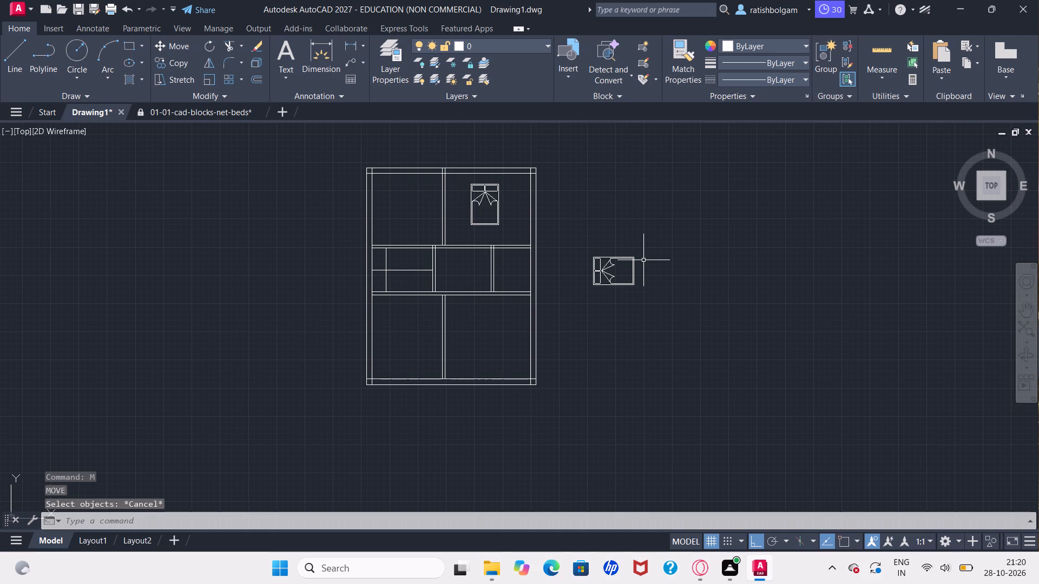
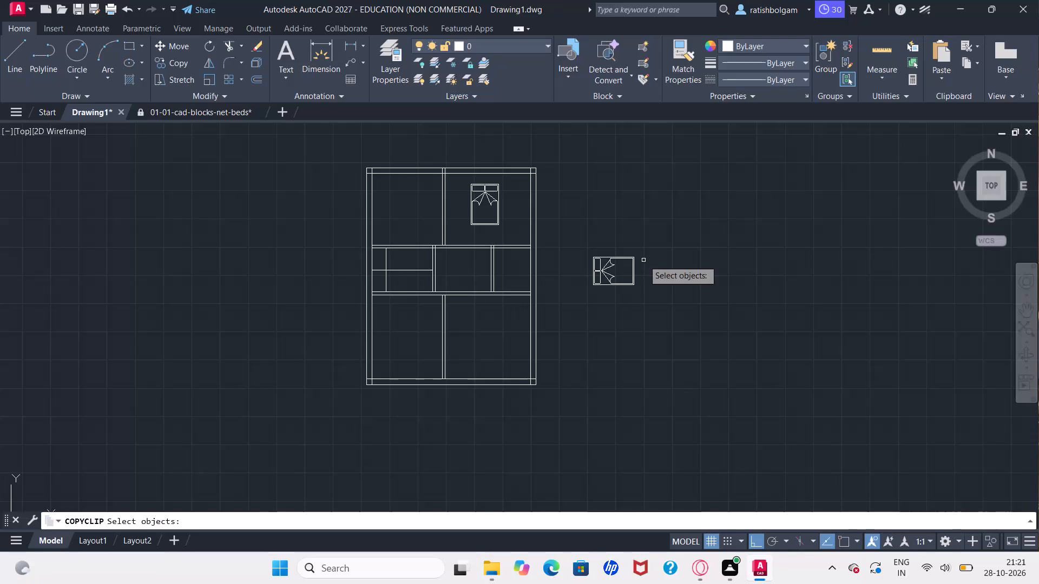
Paste two more copies of the upright bed outside the floor plan's east wall, just northeast of the rotated bed.
key(ctrl+v)
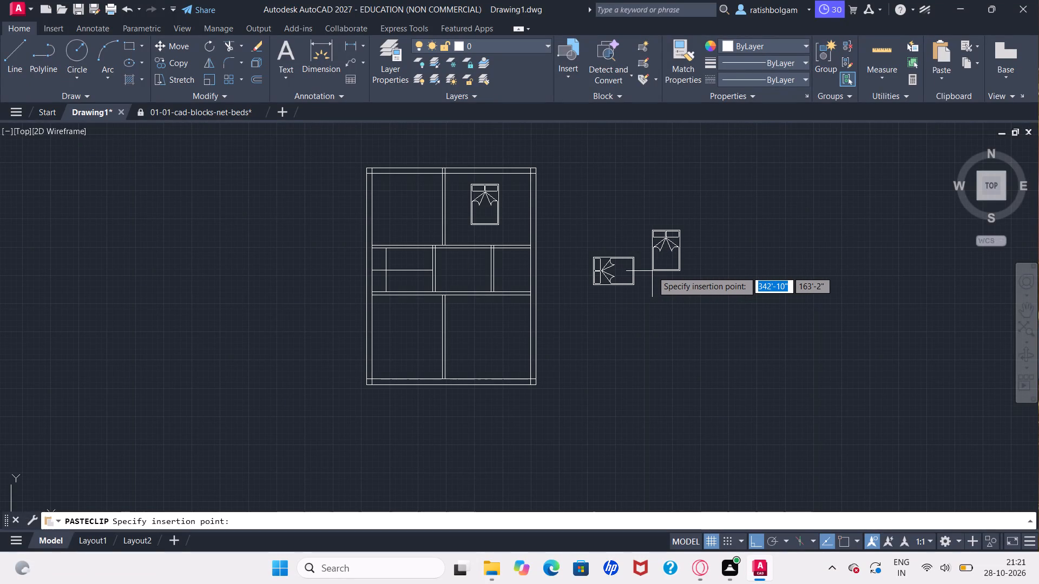
click(652, 271)
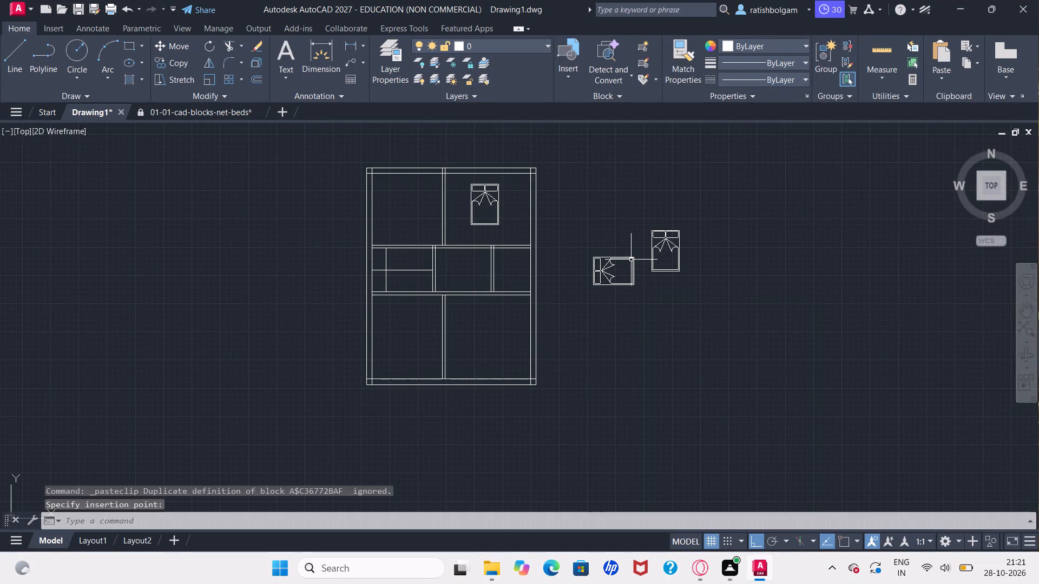
key(Escape)
key(Escape)
key(Escape)
key(Escape)
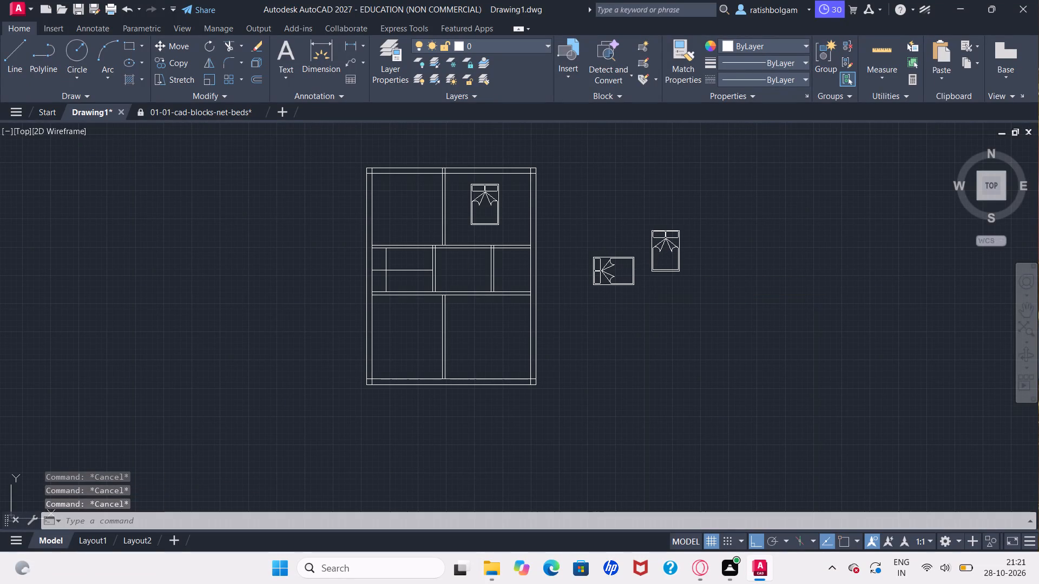
key(ctrl+c)
key(ctrl+v)
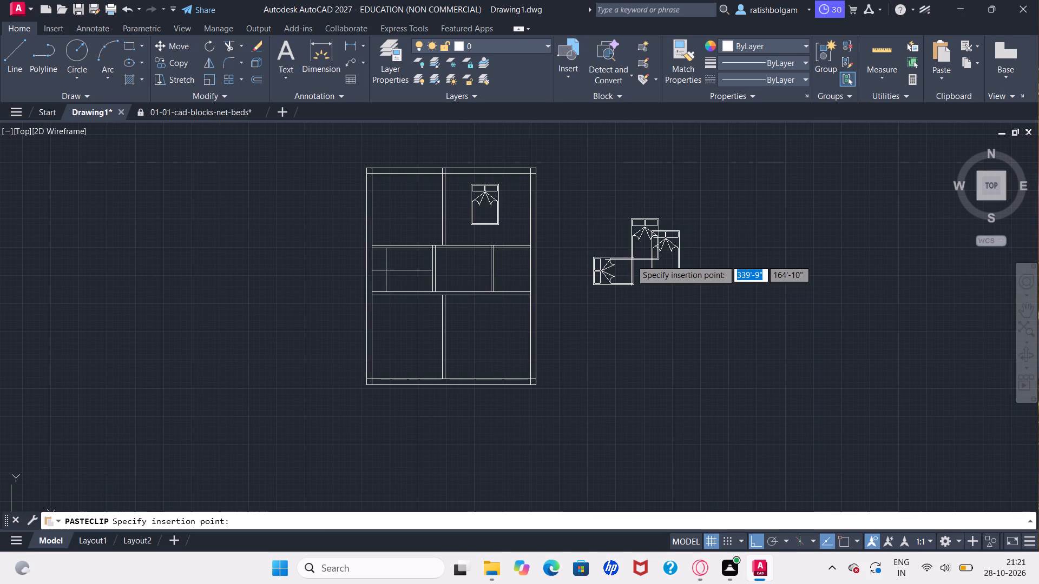
click(632, 238)
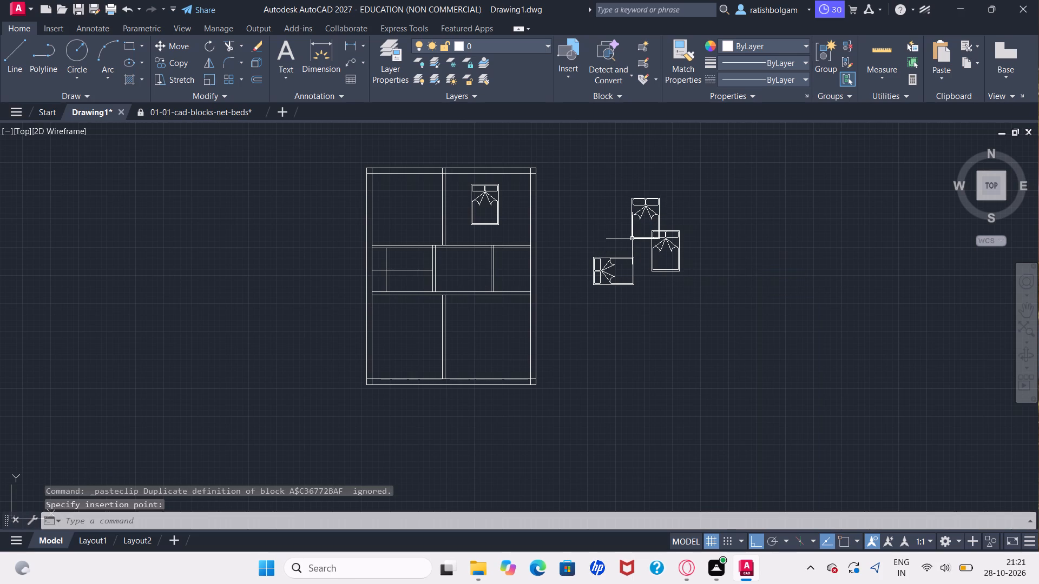
Copy the rotated bed and paste the duplicate in the southwest room with its headboard against the west wall.
click(603, 265)
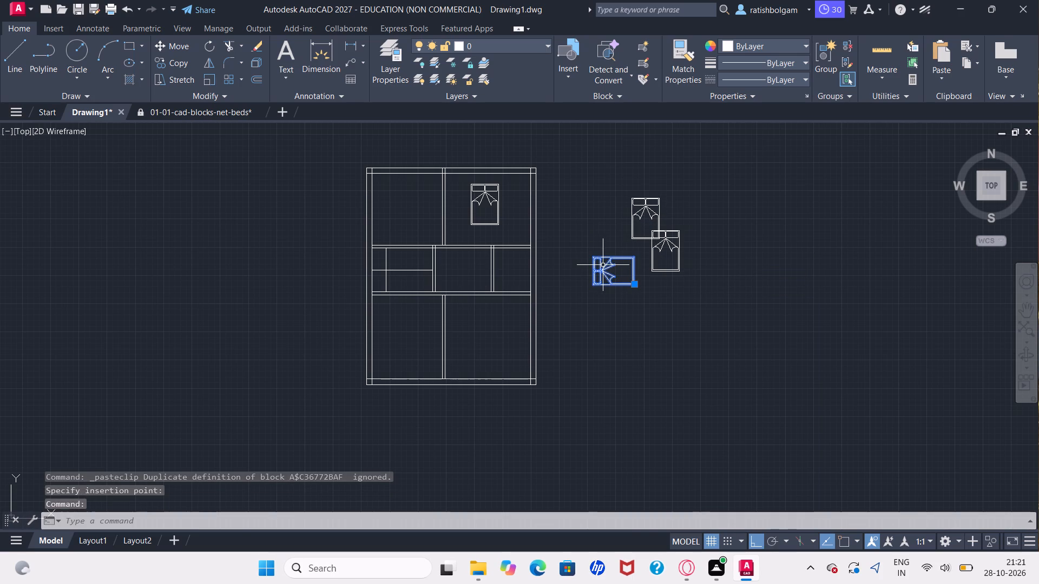
key(ctrl+c)
key(ctrl+v)
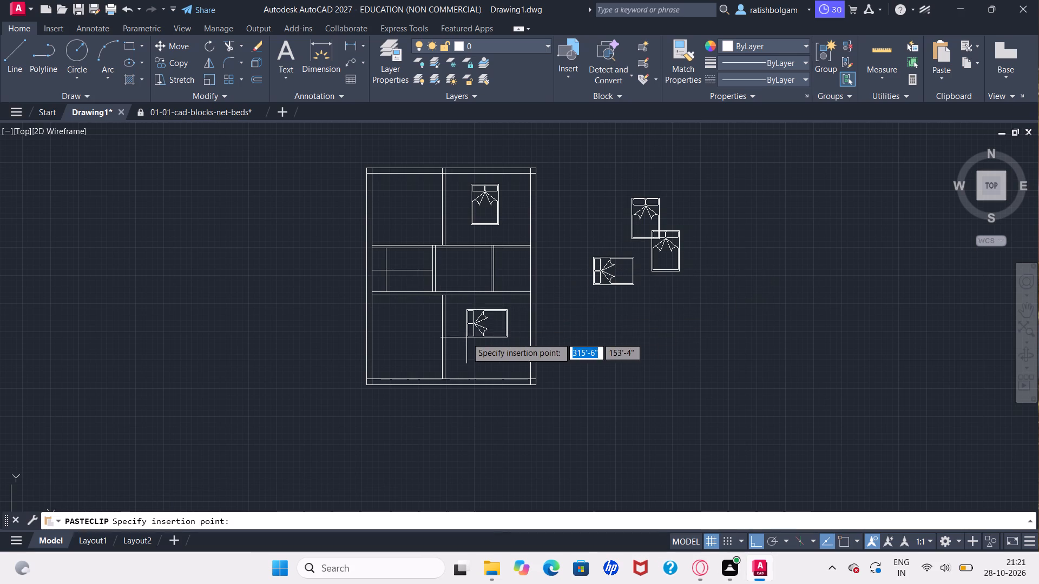
ctrl+scroll(404, 353, up, 2)
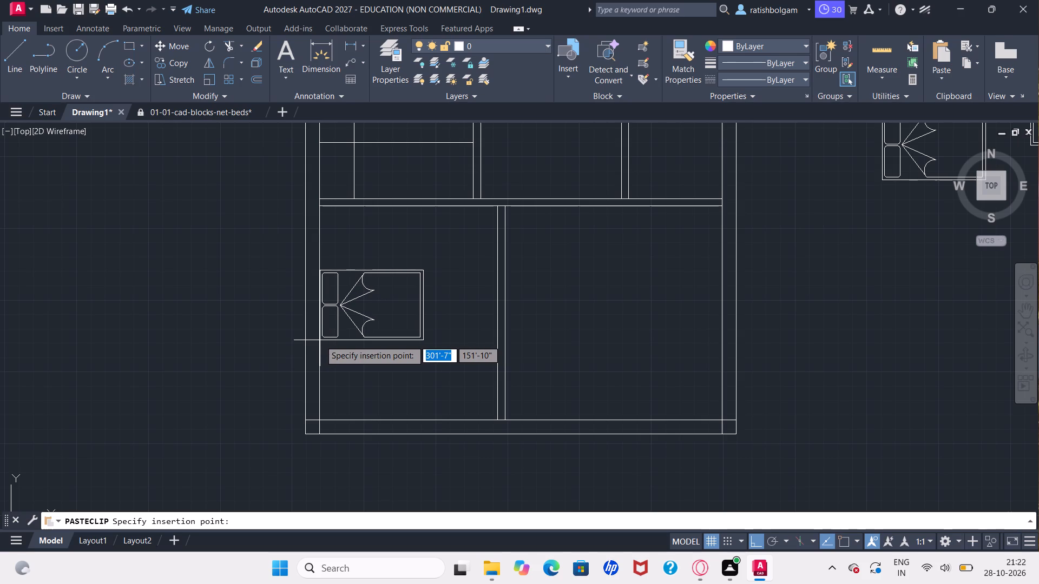
click(321, 340)
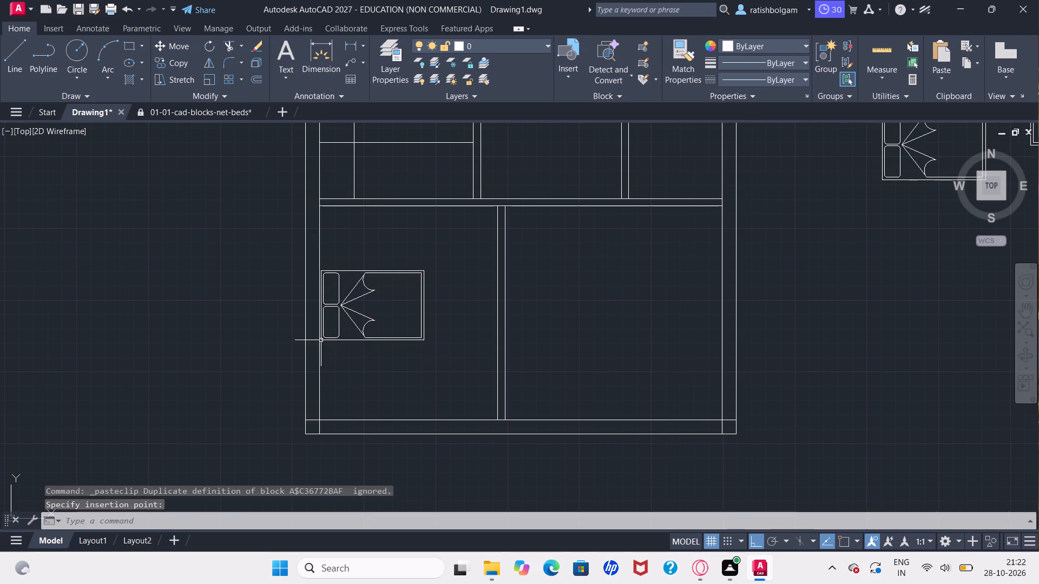
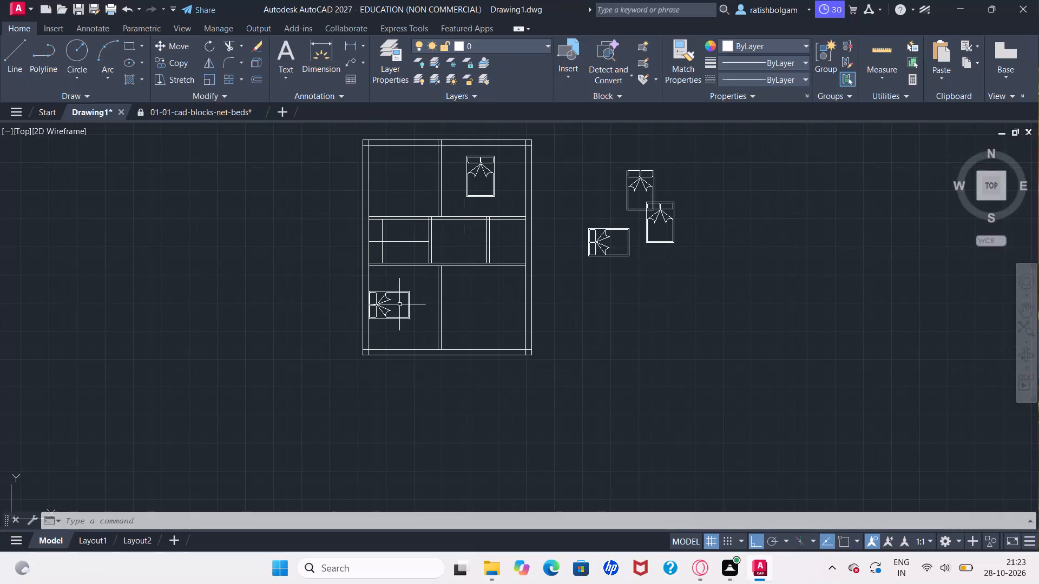
Delete the three spare beds outside the floor plan's east wall: the rotated one and both upright ones.
click(608, 236)
key(Delete)
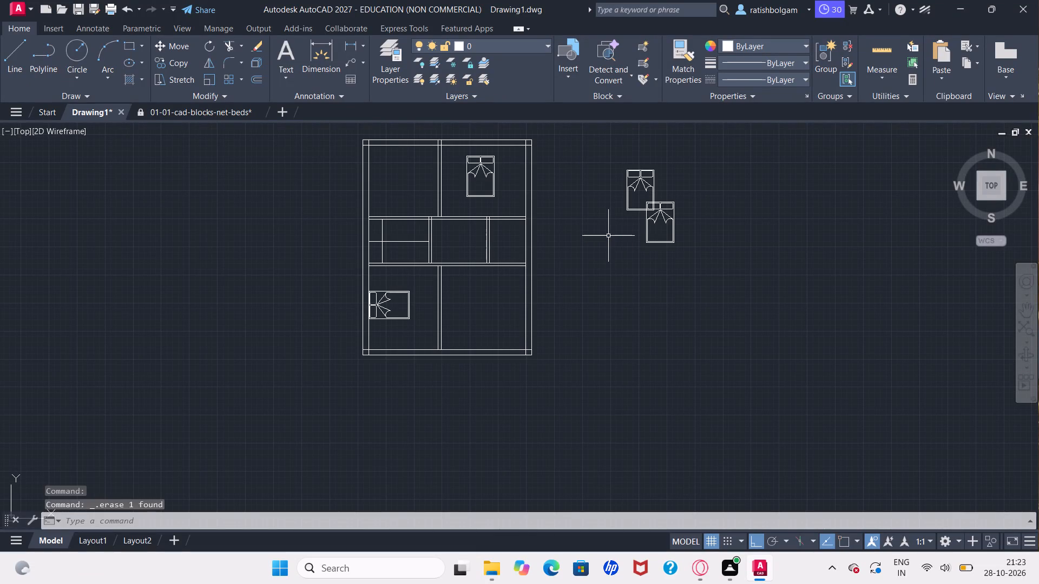
click(664, 218)
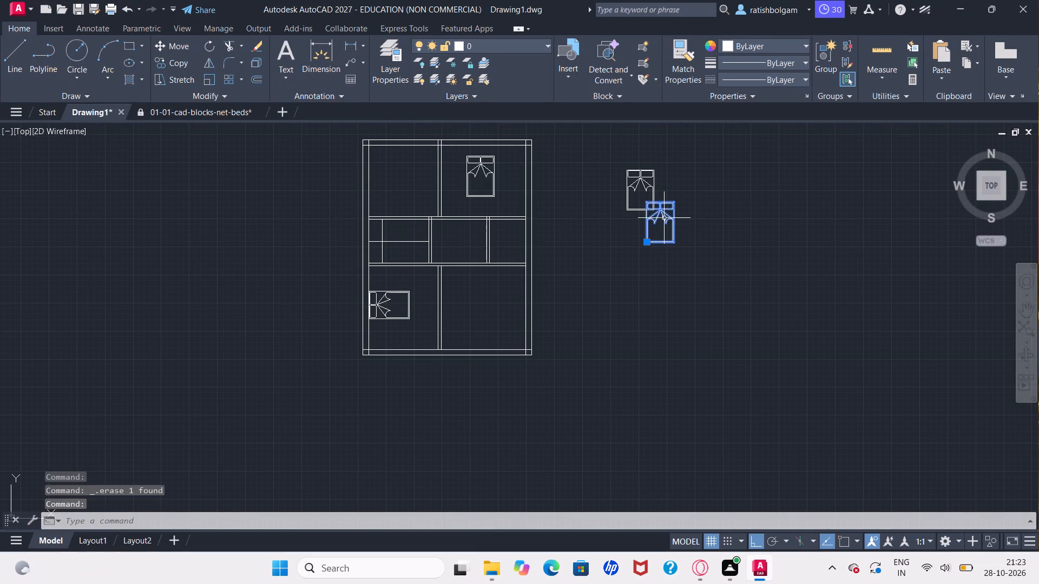
key(Delete)
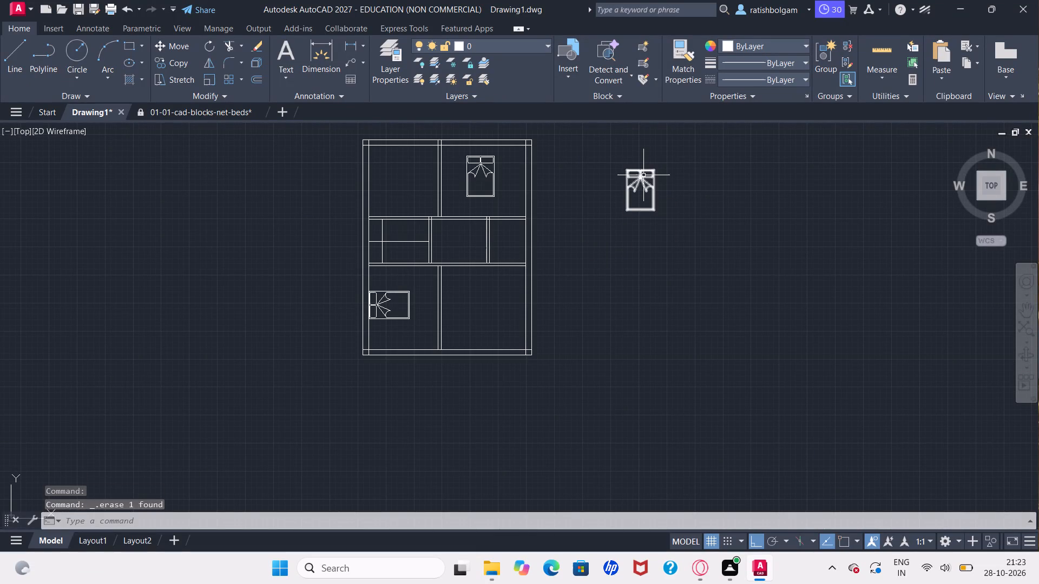
click(643, 175)
key(Delete)
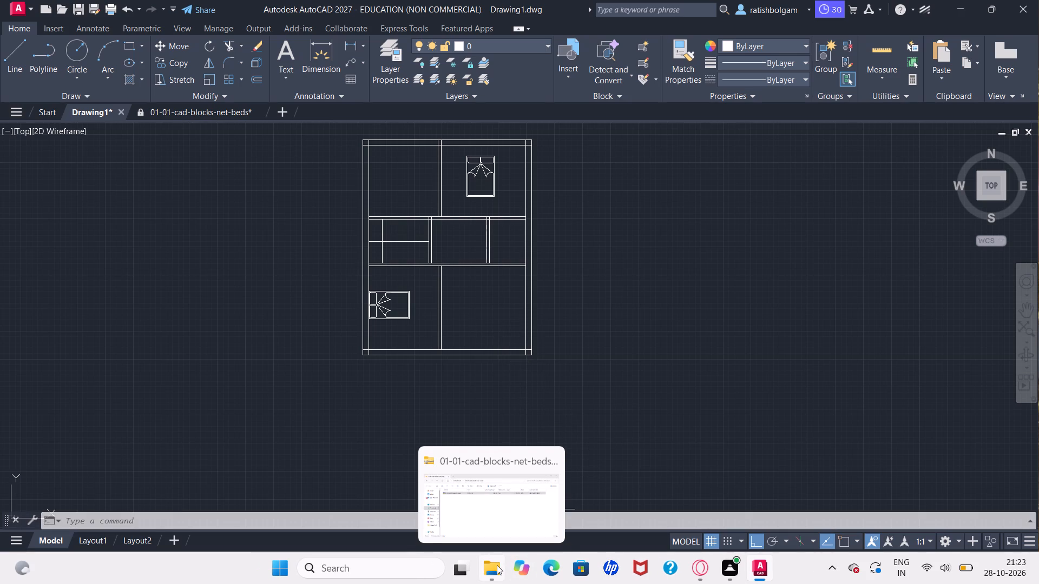
Open the 06-01-cad-blocks-net-doors-plan drawing from its zipped folder in Downloads, accepting read-only mode.
click(494, 519)
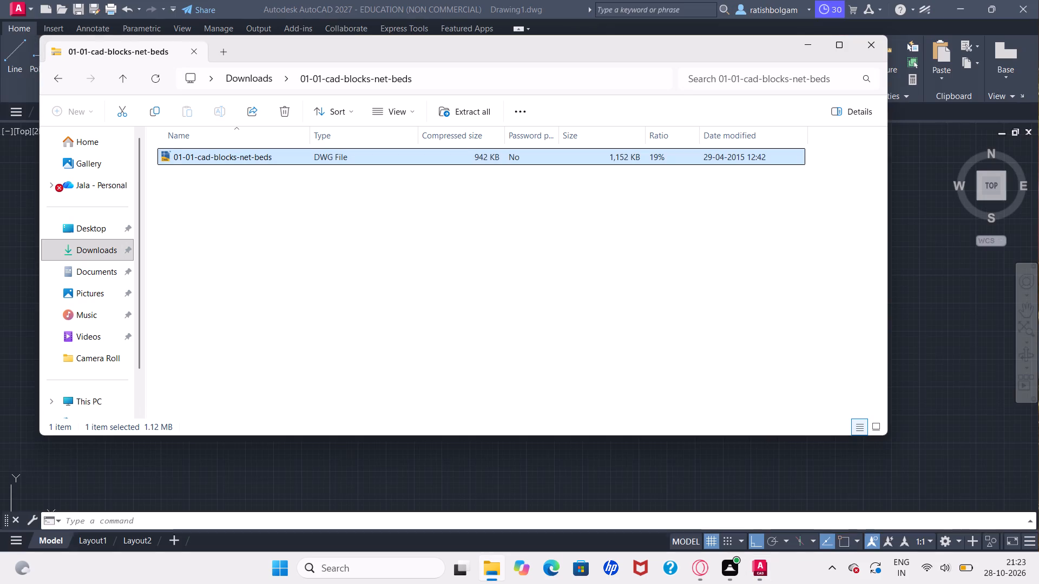
click(102, 266)
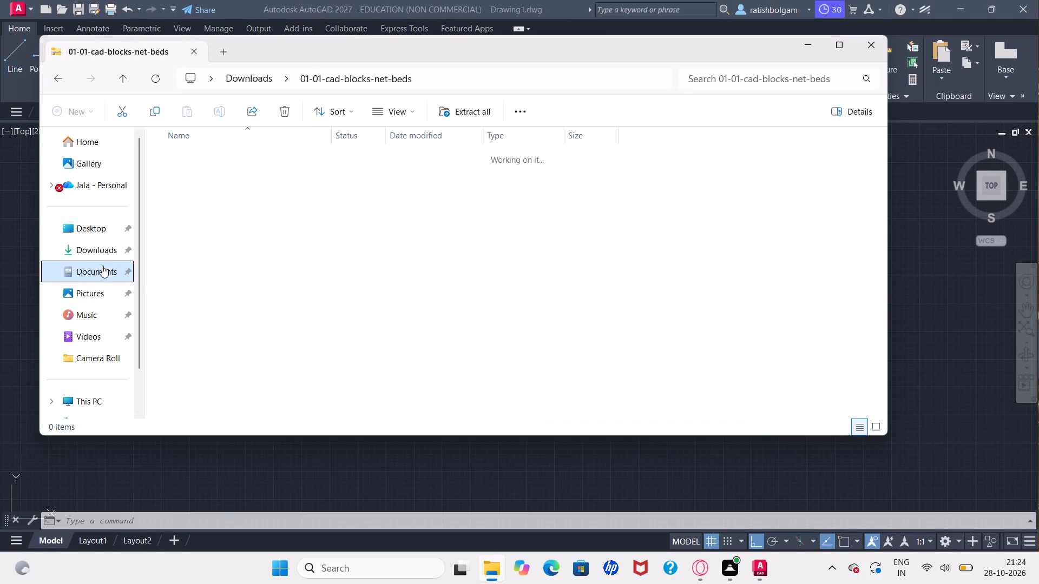
click(92, 231)
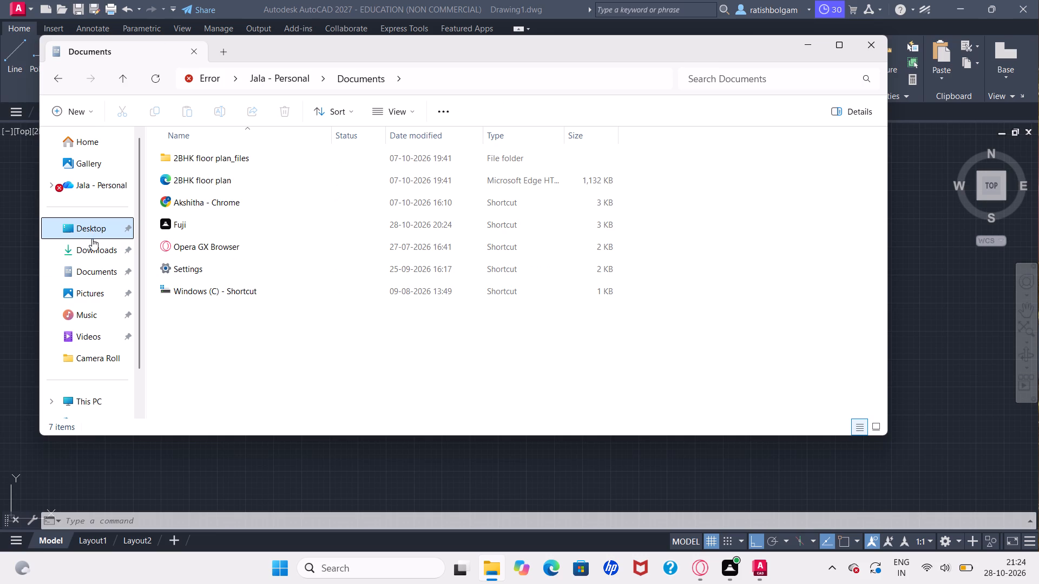
click(94, 254)
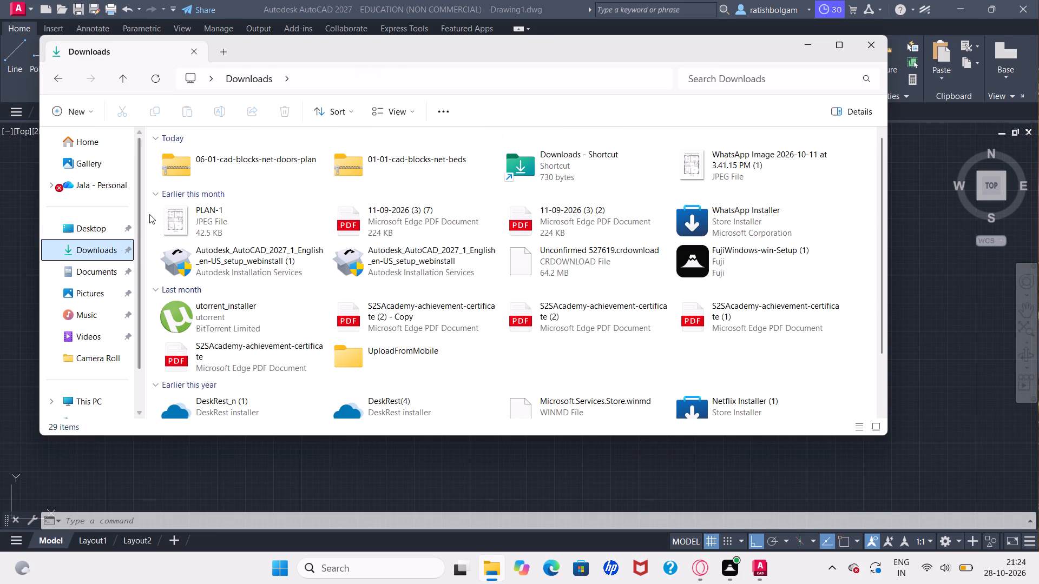
click(224, 169)
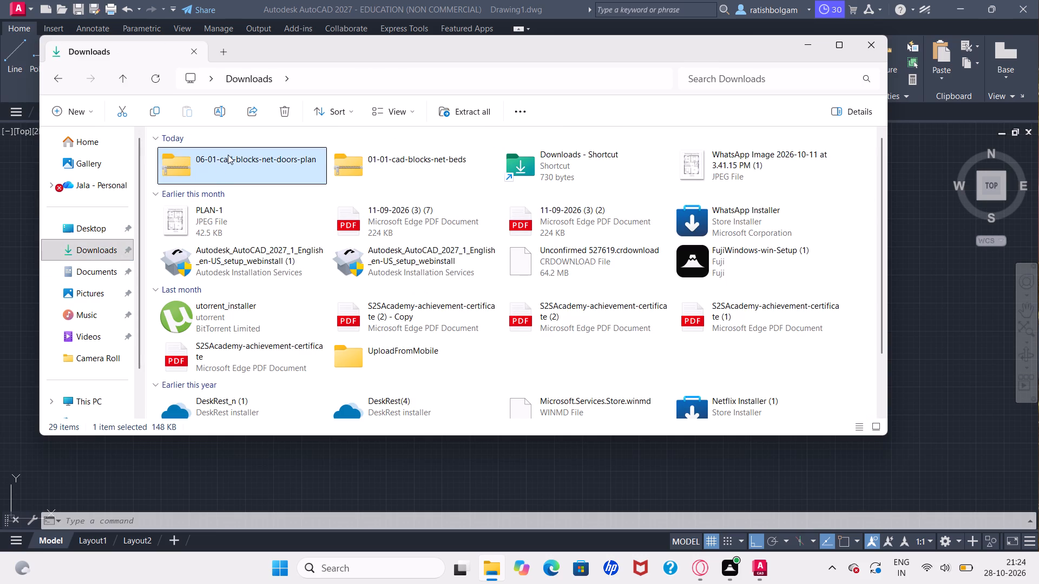
double_click(228, 155)
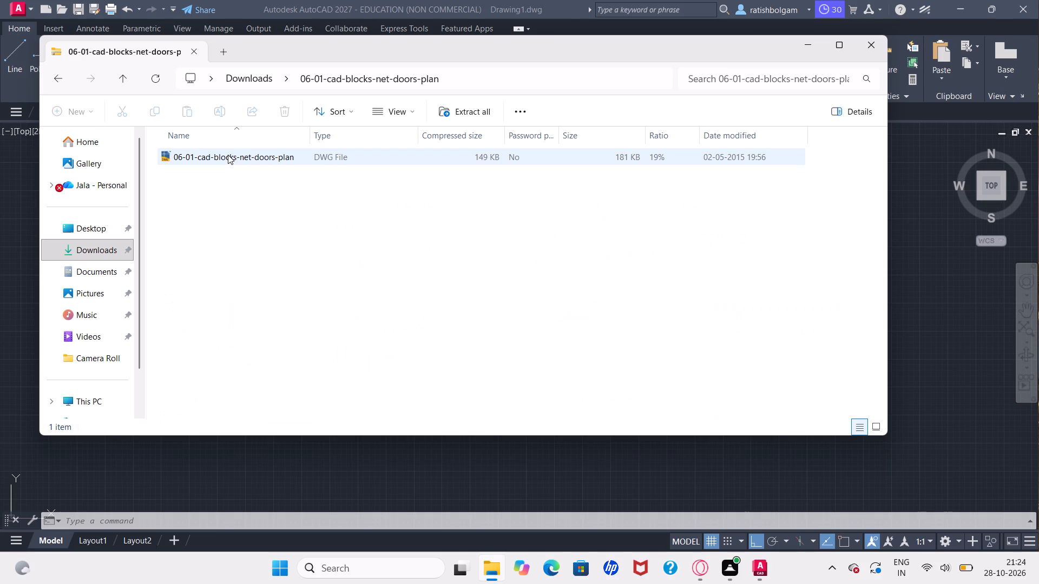
click(228, 155)
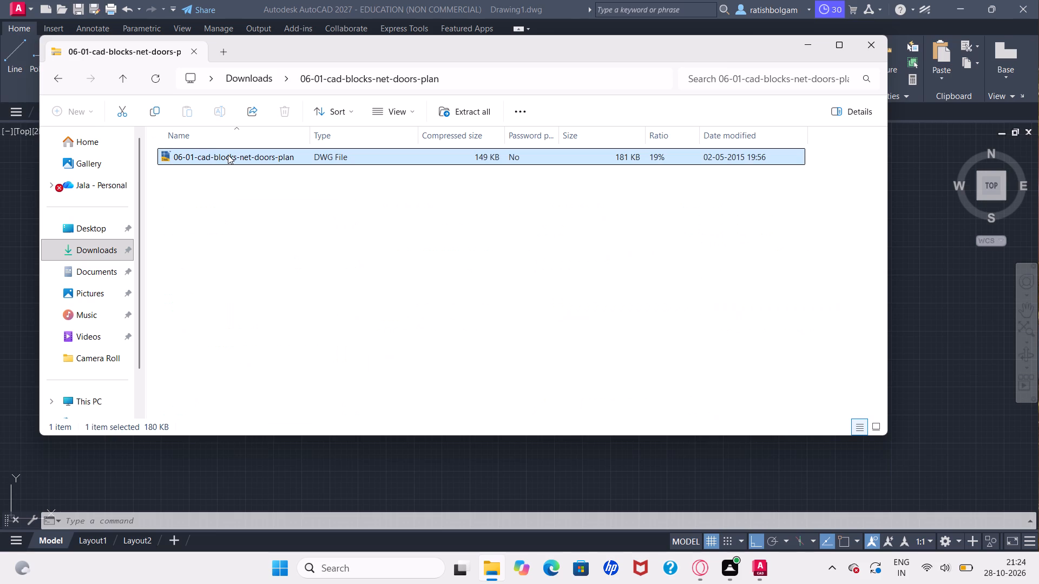
double_click(228, 155)
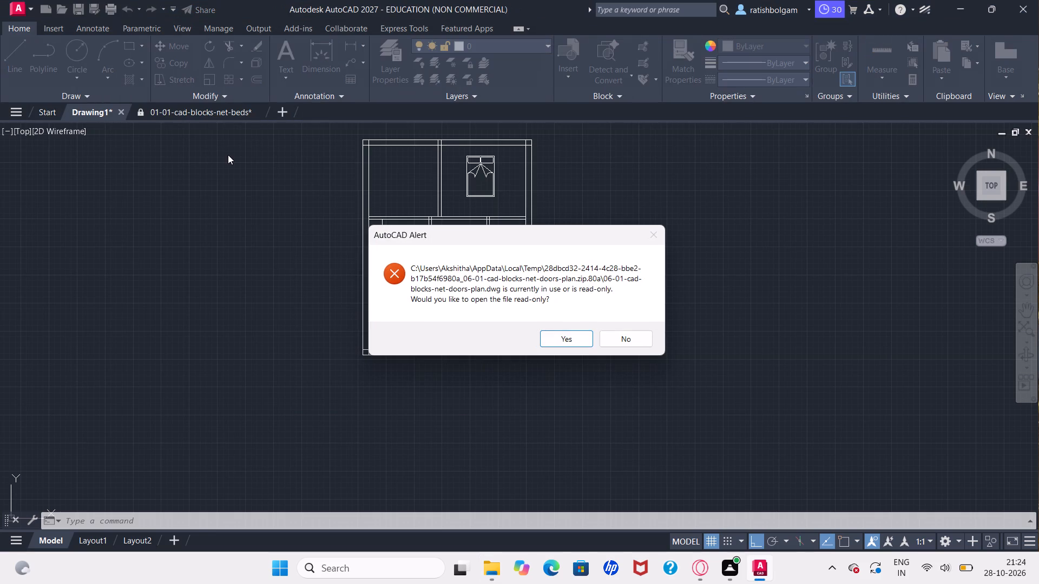
click(563, 339)
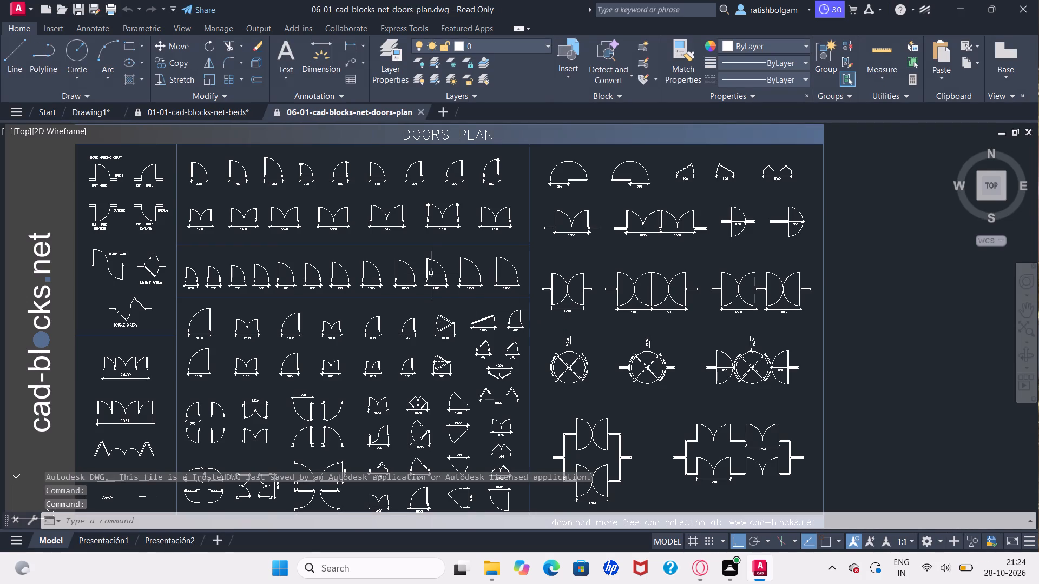
Examine the single and double door blocks and their labelled widths in the doors plan drawing.
ctrl+scroll(418, 272, up, 2)
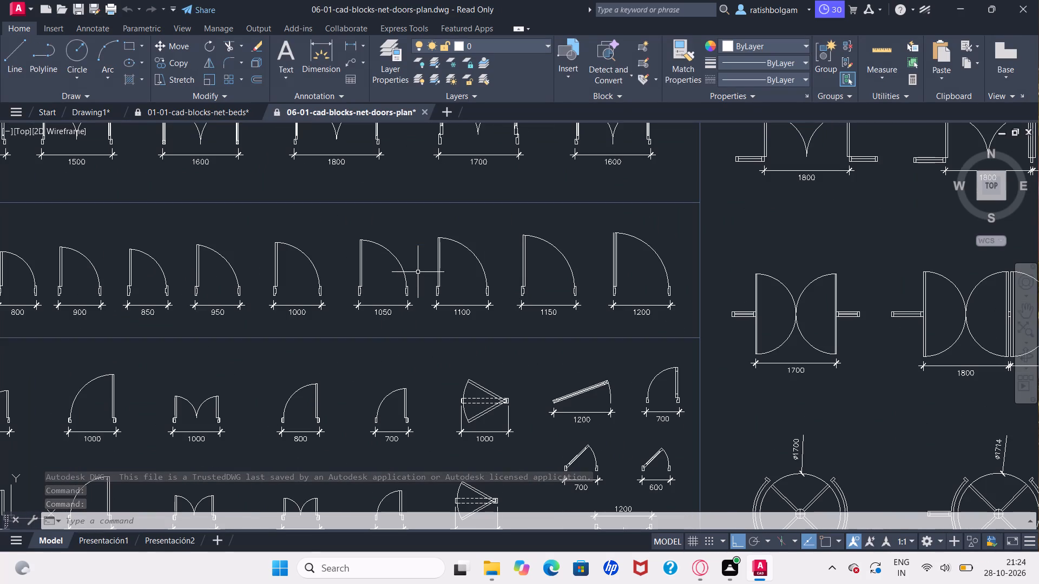
ctrl+scroll(418, 272, down, 2)
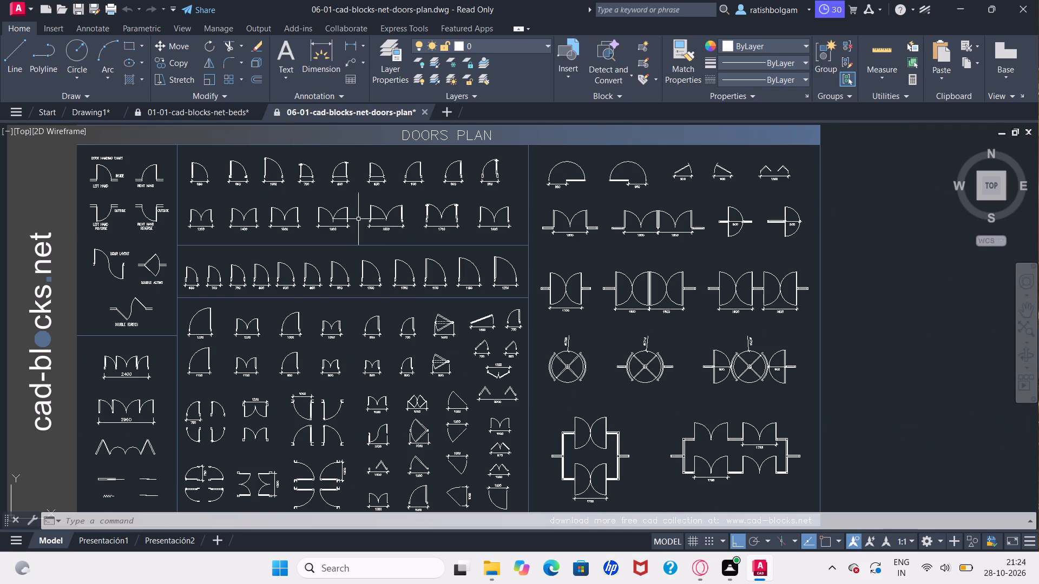
ctrl+scroll(358, 219, up, 2)
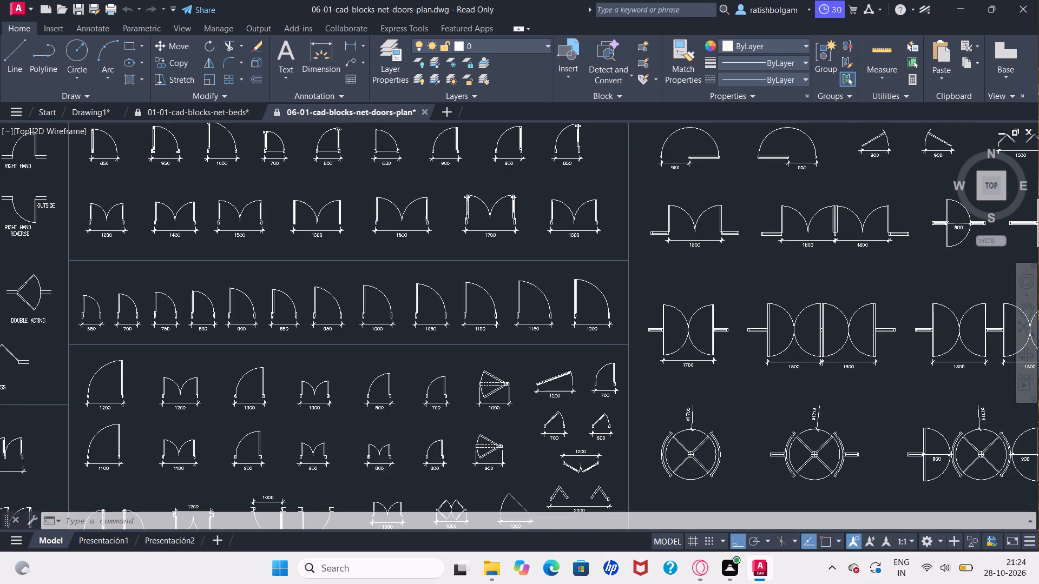
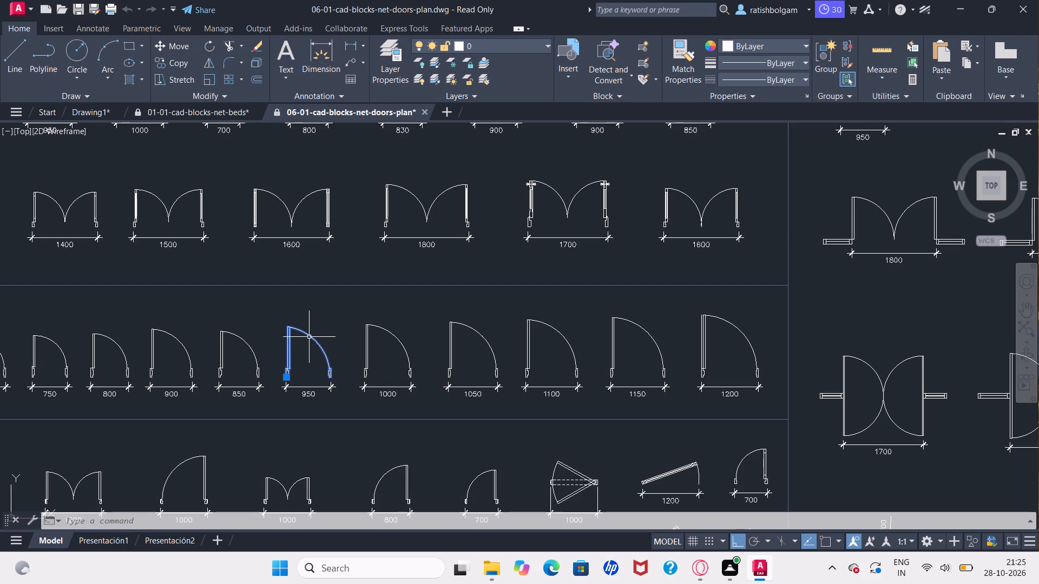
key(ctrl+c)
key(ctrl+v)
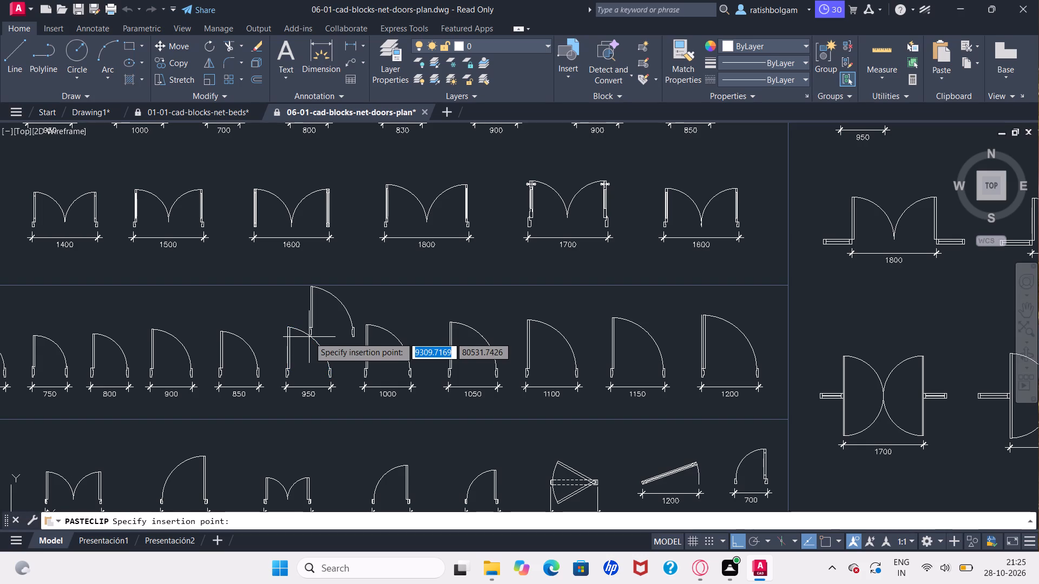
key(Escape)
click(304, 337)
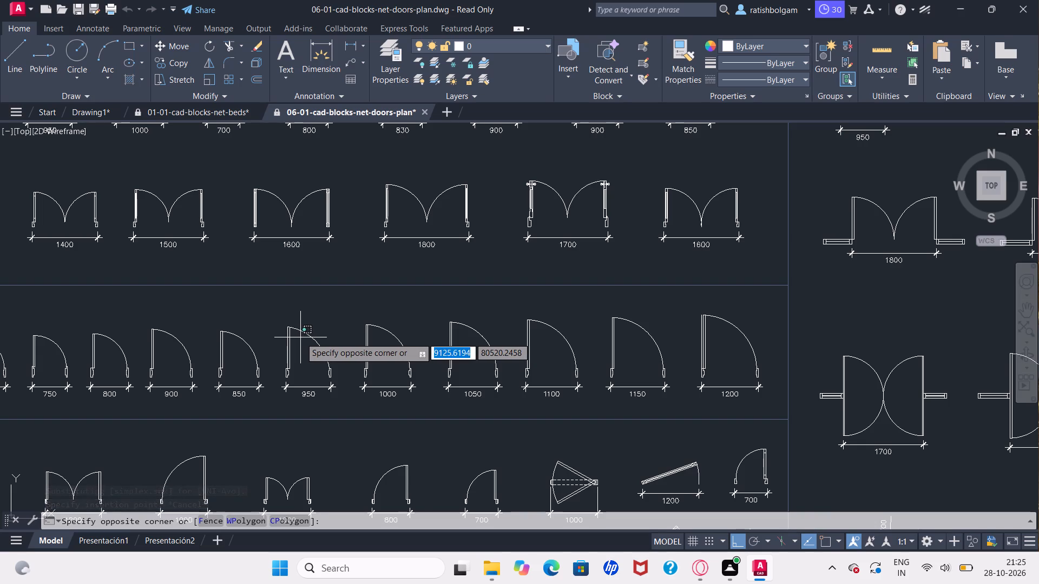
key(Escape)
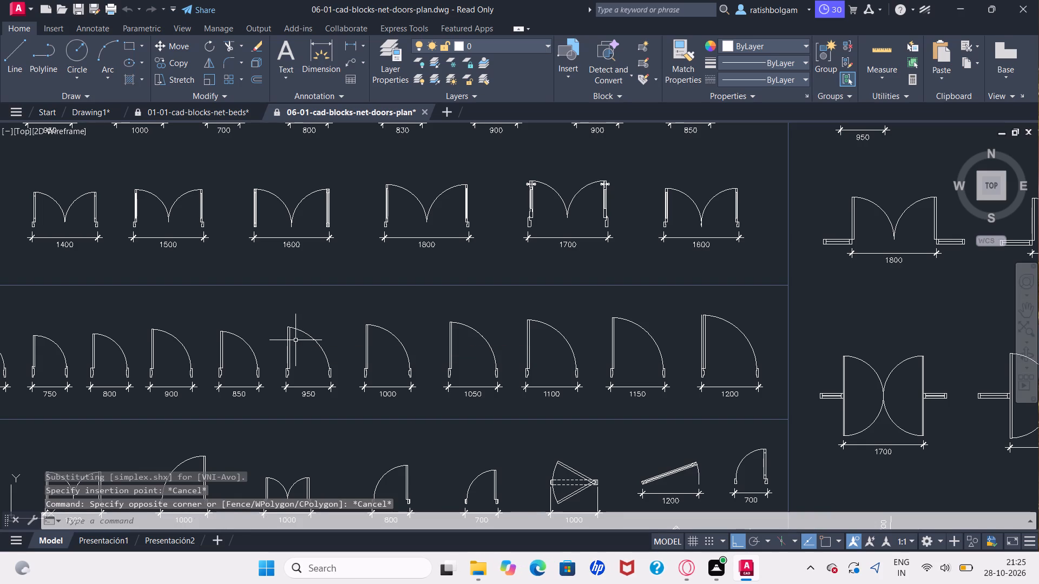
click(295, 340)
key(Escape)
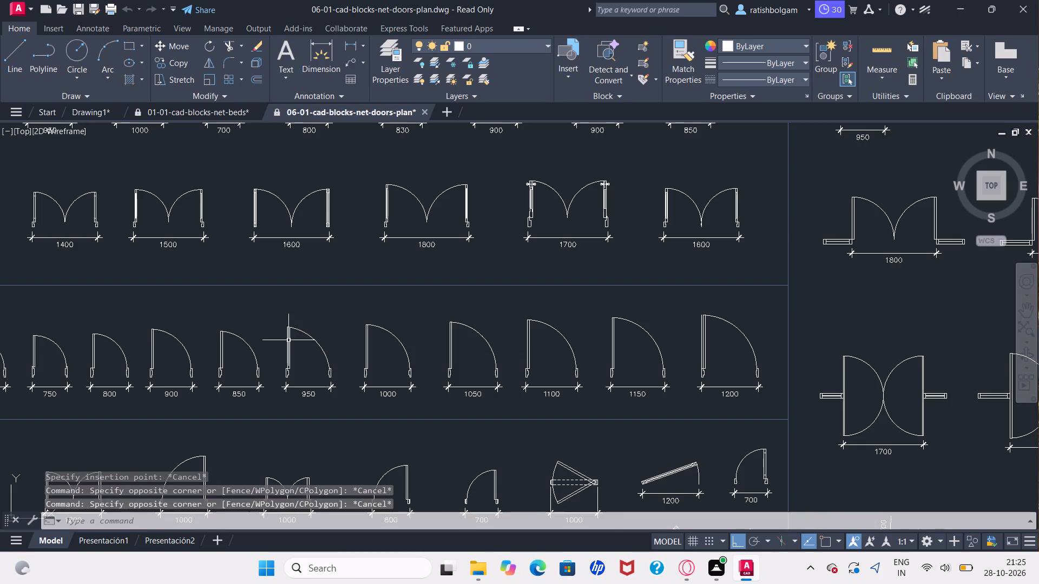
Copy the 950 single door from the doors plan drawing and paste it into Drawing1, southeast of the floor plan.
click(287, 340)
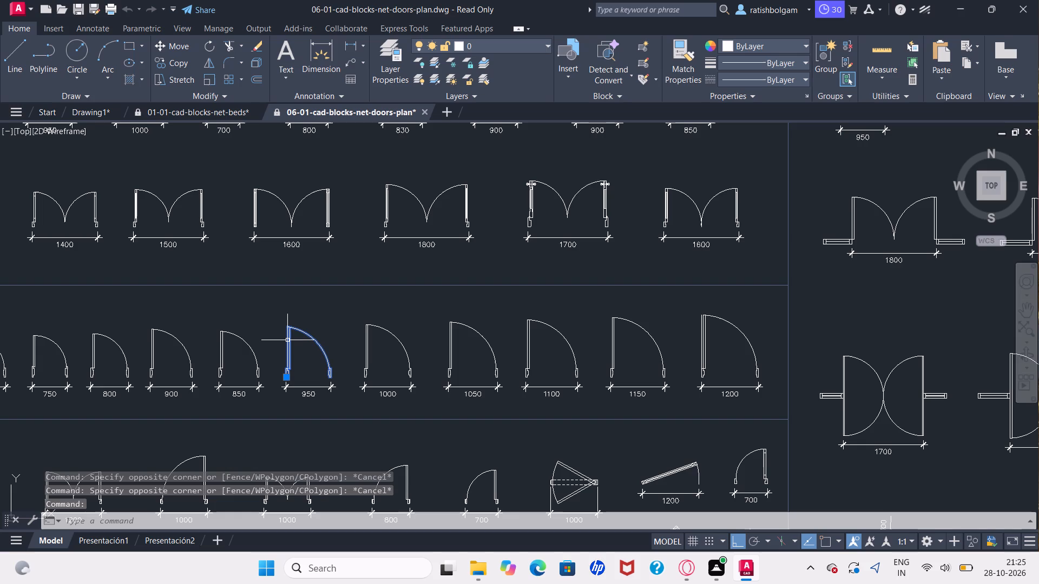
key(ctrl+c)
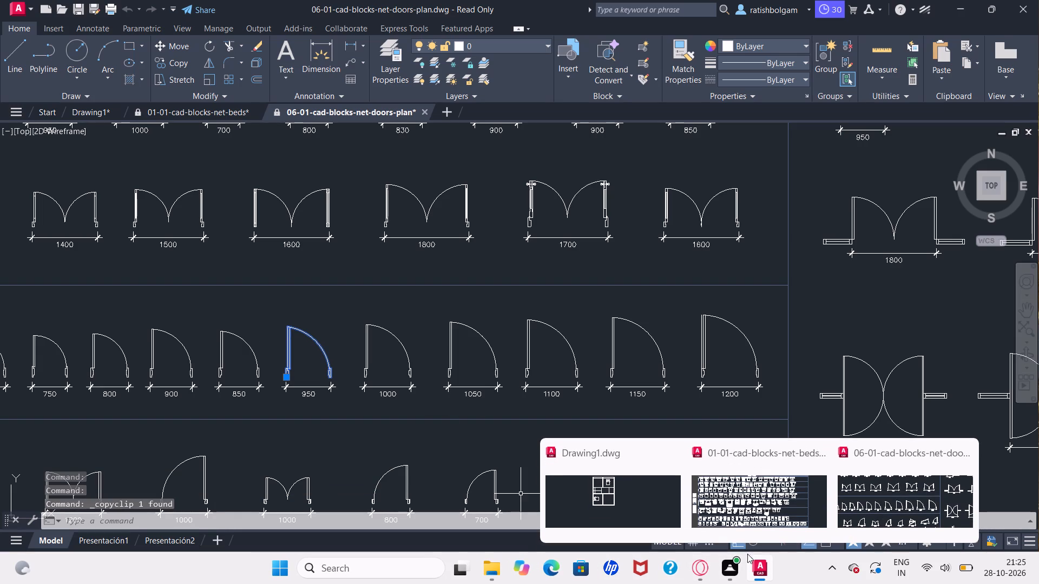
click(633, 509)
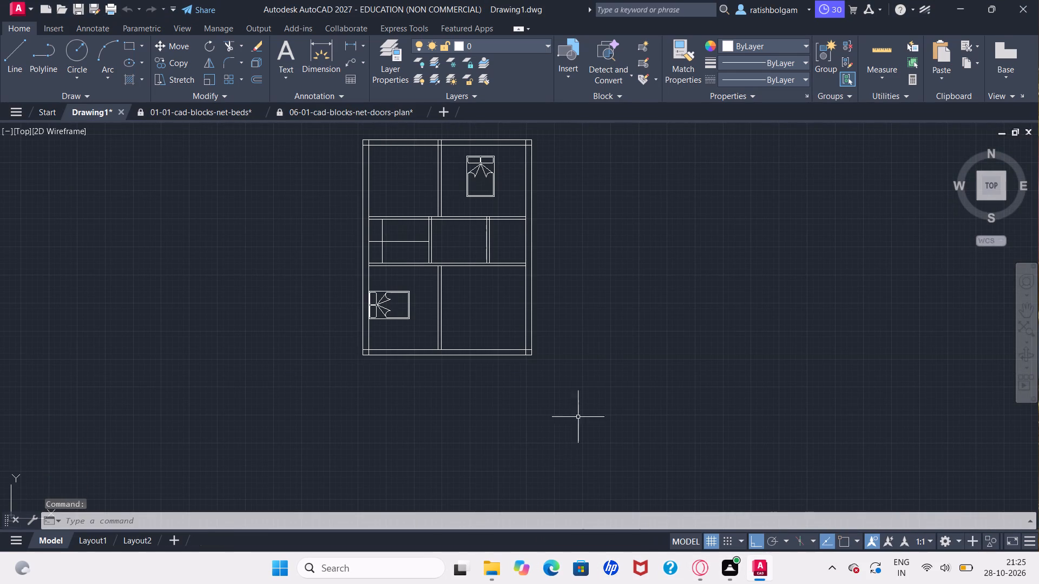
key(ctrl+v)
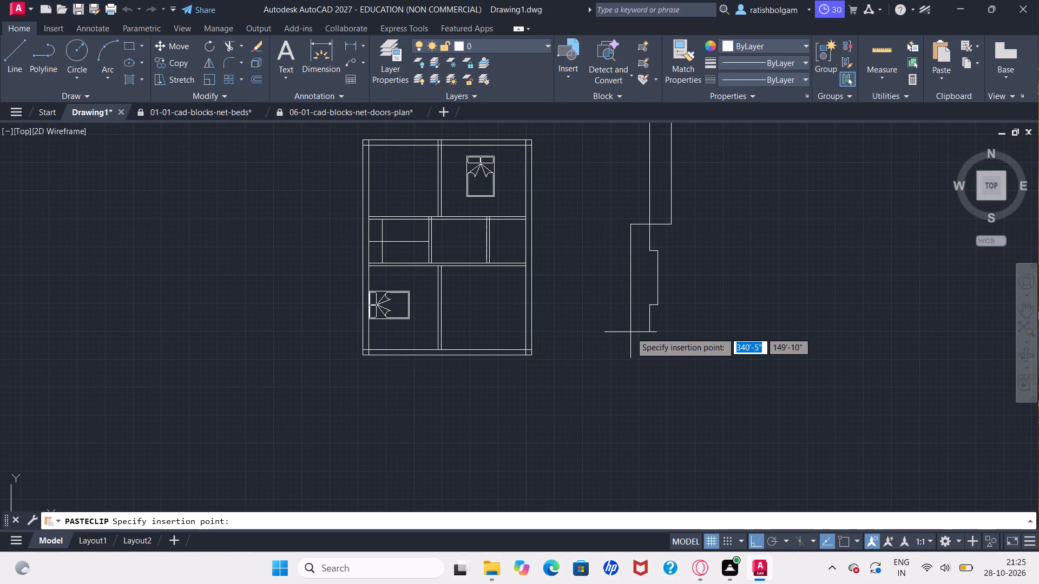
ctrl+scroll(652, 328, down, 1)
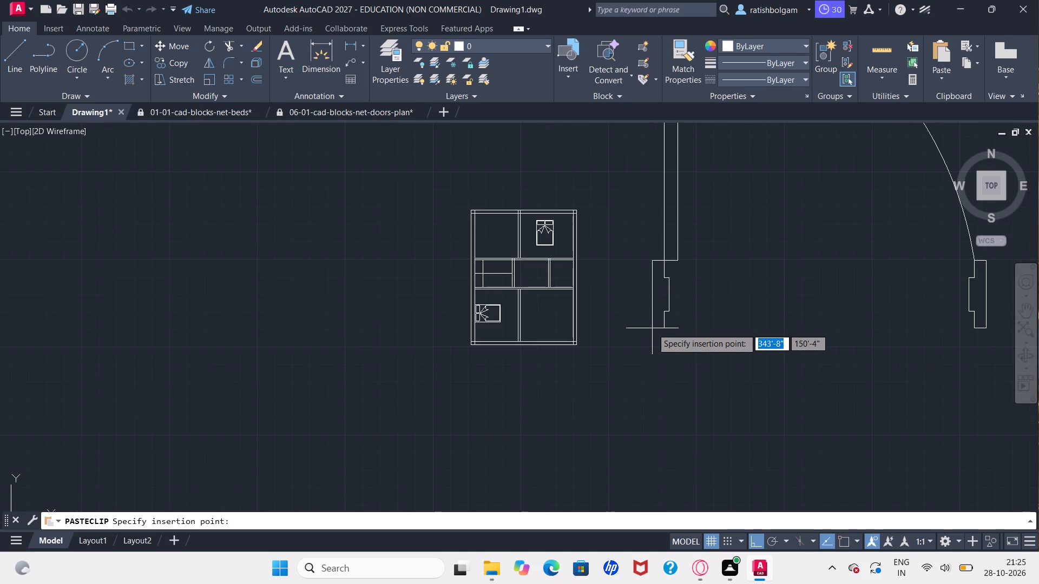
ctrl+scroll(652, 328, down, 2)
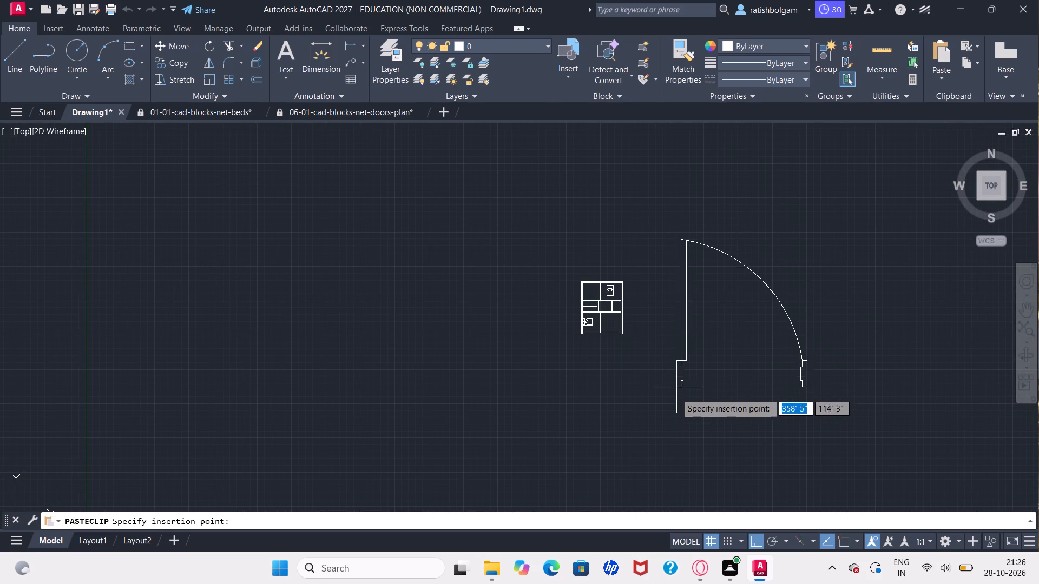
click(676, 400)
key(Escape)
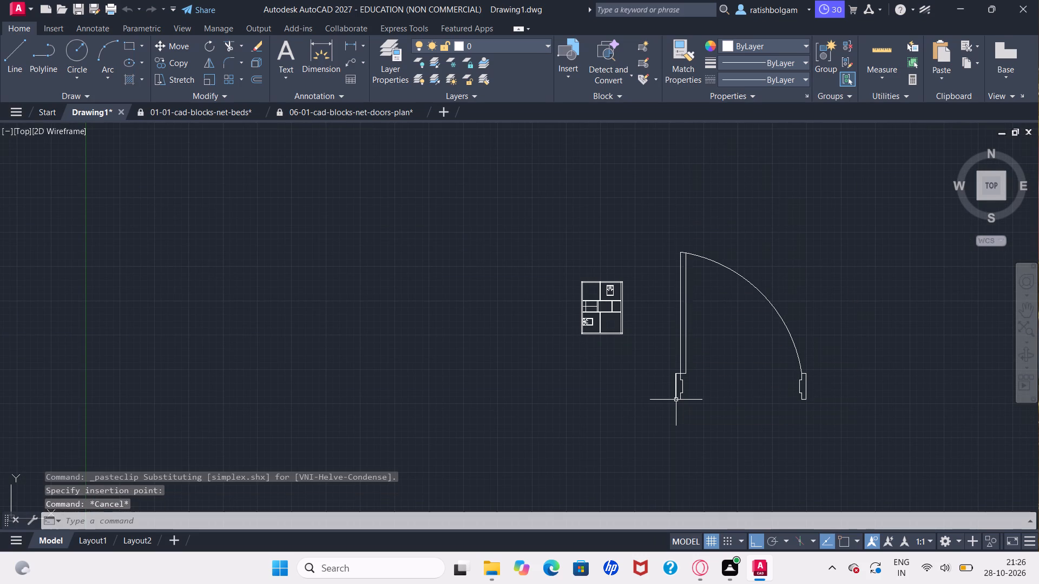
Scale the pasted door down freehand to slightly under half the floor plan's width, using a distance of about 6'-11".
text(sc)
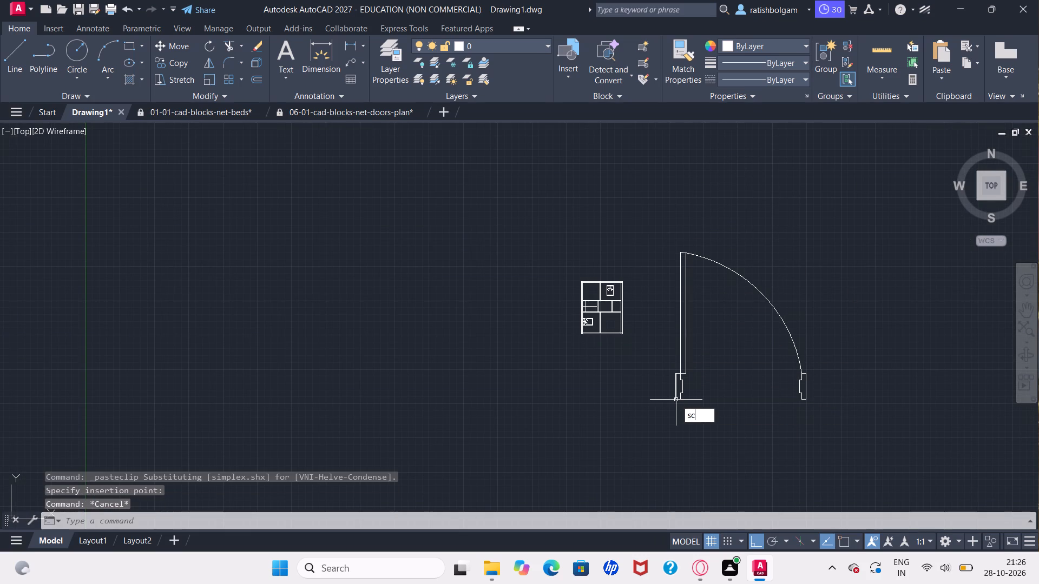
key(Return)
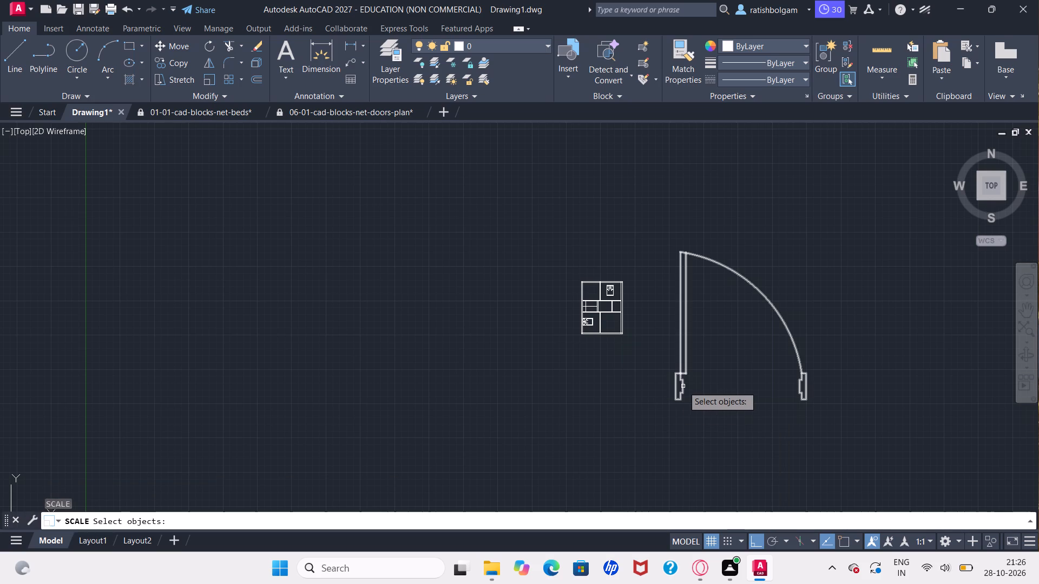
click(683, 384)
key(Return)
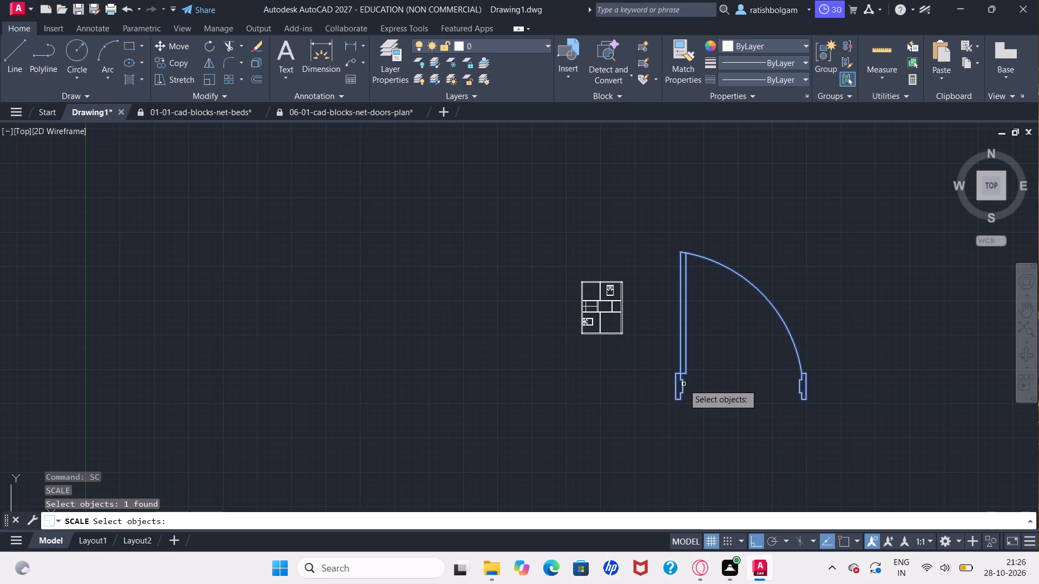
click(683, 384)
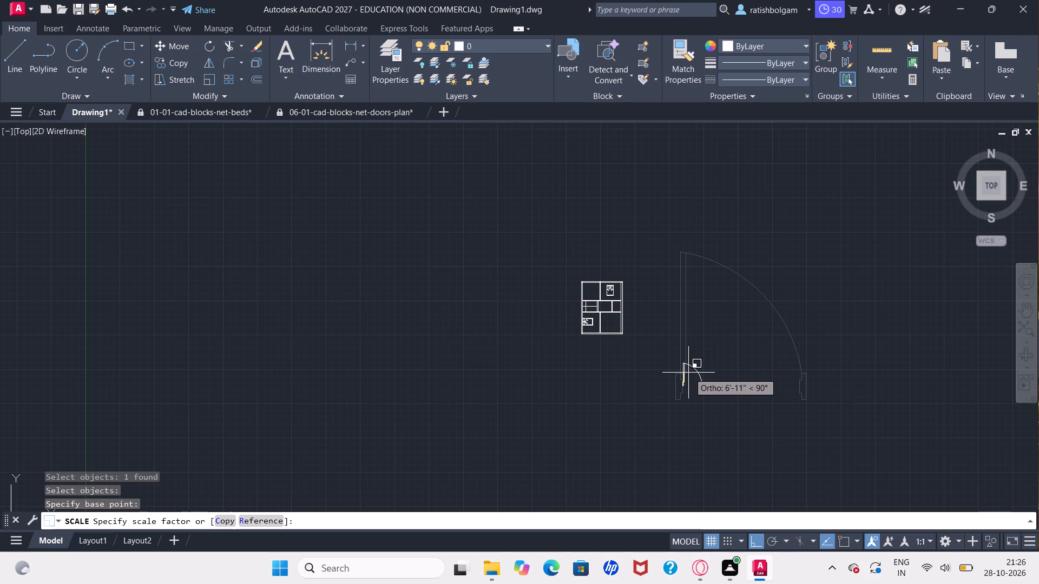
click(688, 373)
Move the door straight north about 40'-1" so it sits beside the floor plan, east of it.
scroll(607, 308, up, 1)
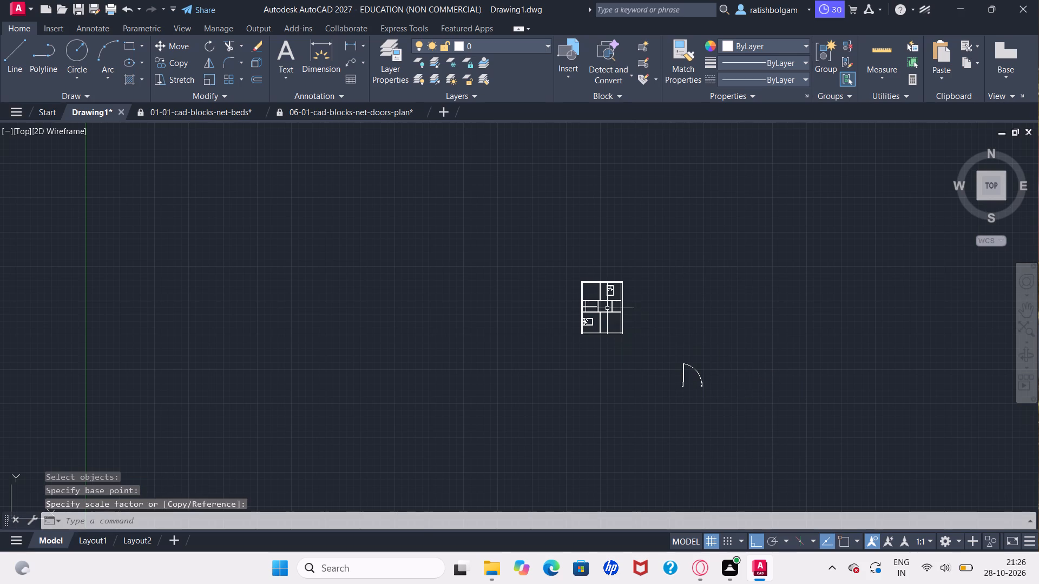
scroll(607, 308, up, 1)
ctrl+scroll(607, 308, up, 1)
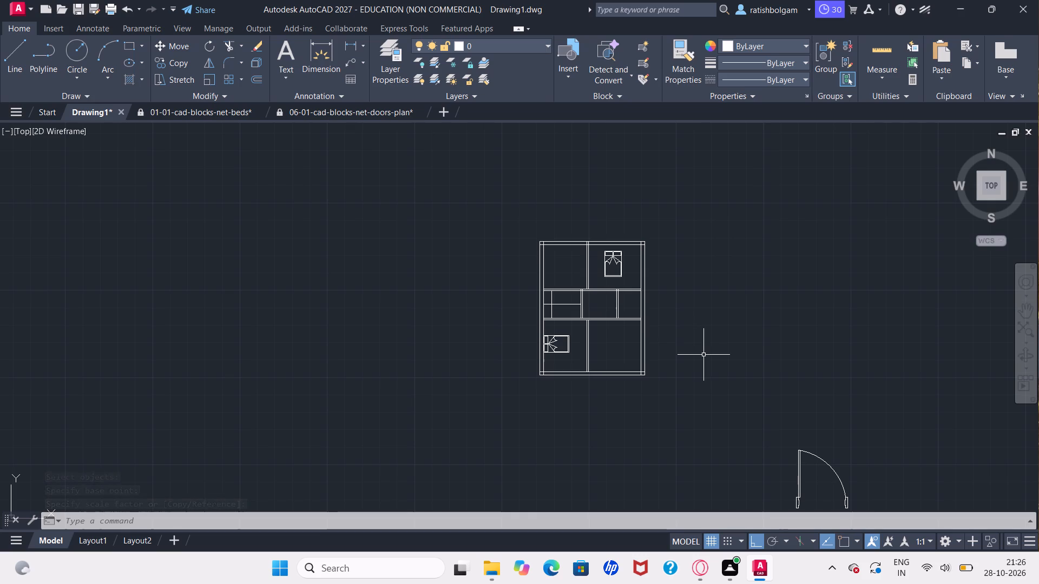
key(Escape)
key(m)
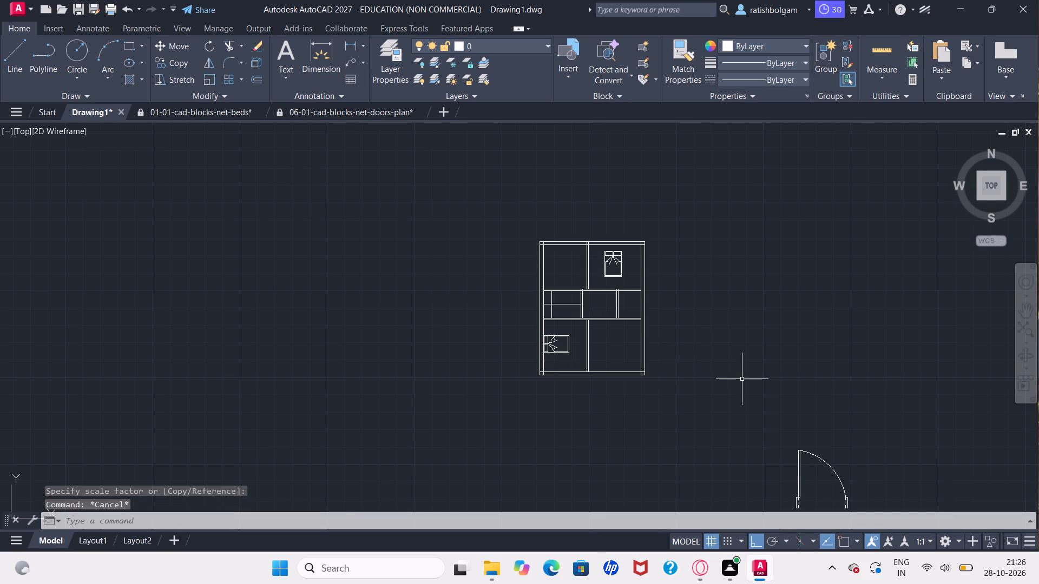
key(Return)
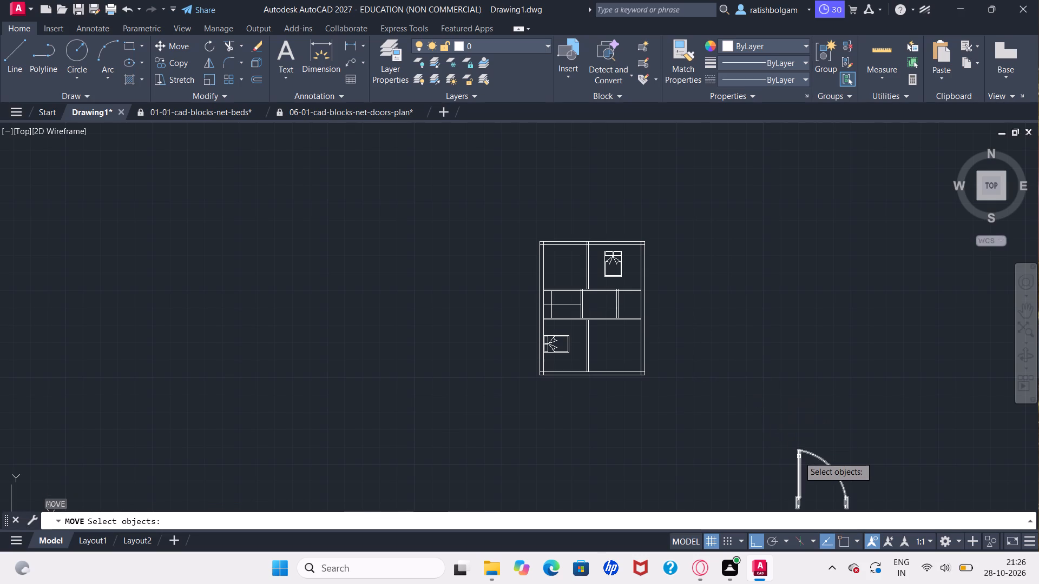
click(799, 456)
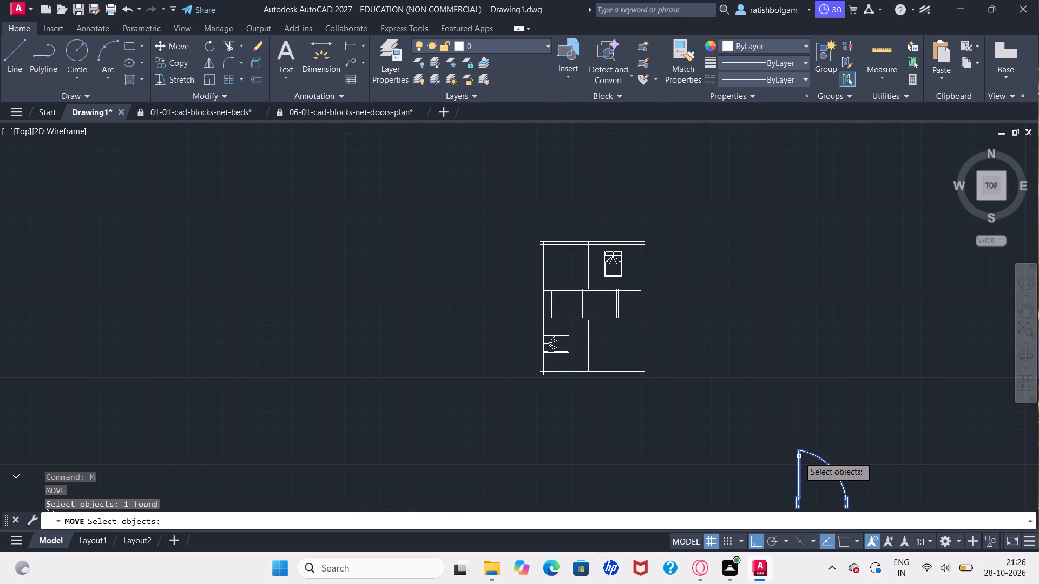
key(Return)
click(799, 456)
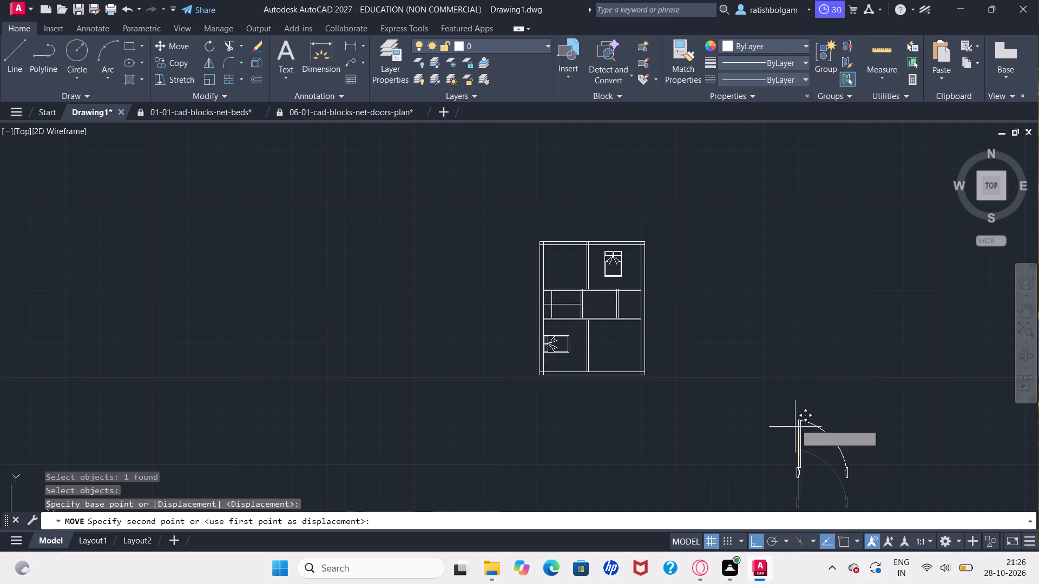
click(779, 288)
key(Escape)
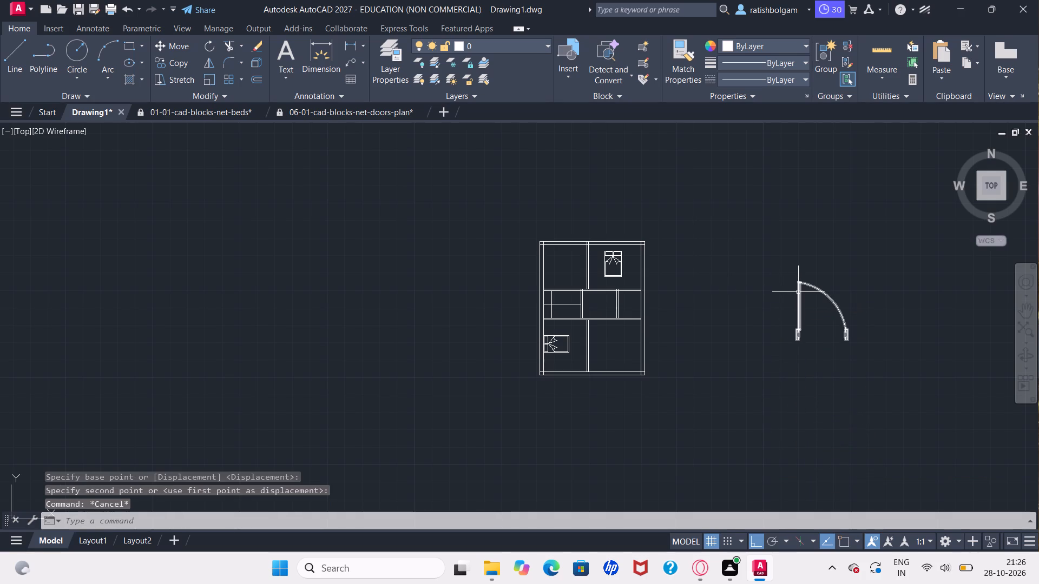
Scale the door down again freehand, using a distance of about 2'-7" from a base point on its leaf.
key(s)
key(c)
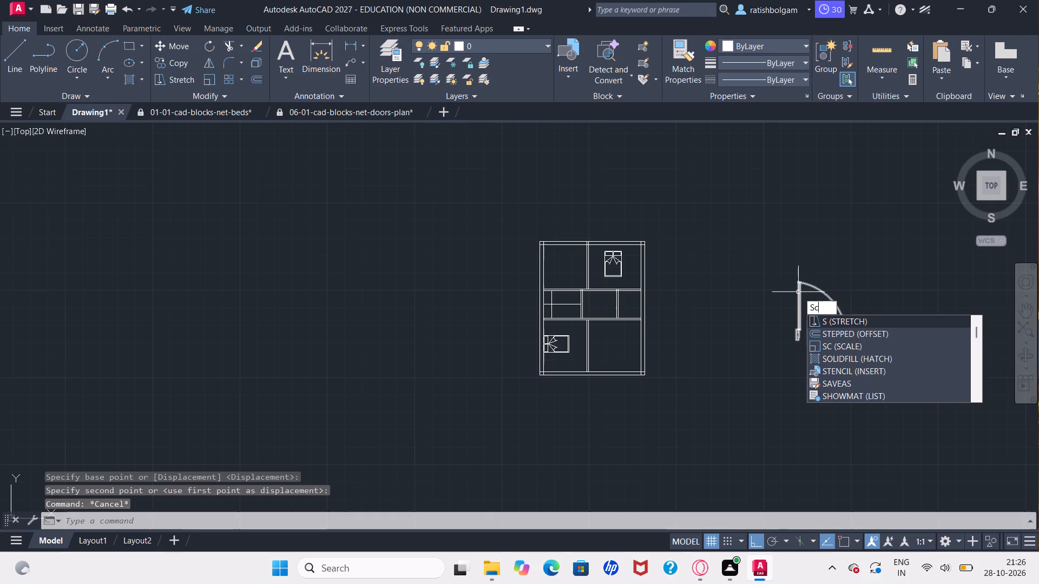
key(Return)
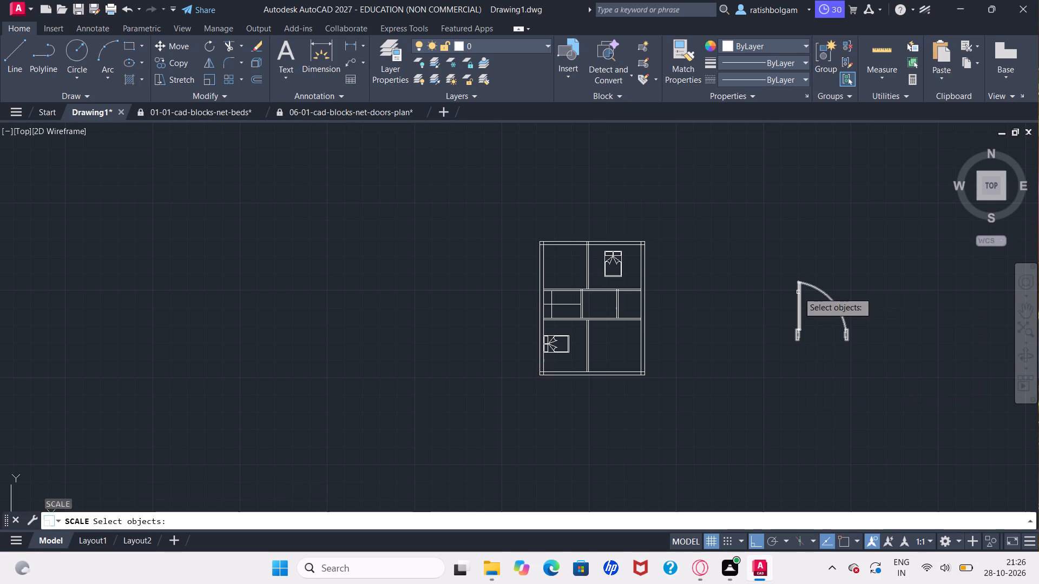
click(798, 292)
key(Return)
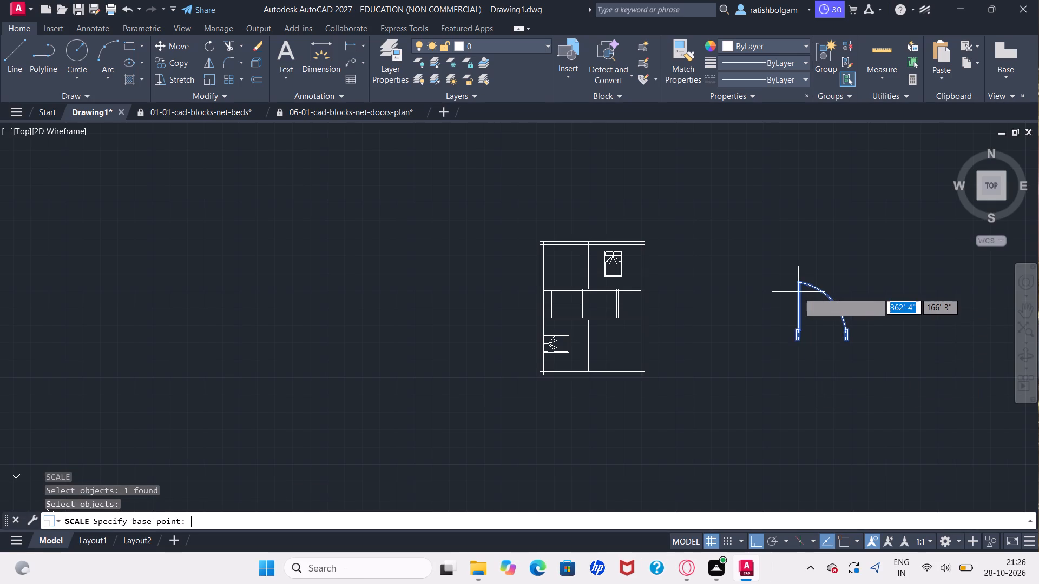
click(798, 292)
click(798, 292)
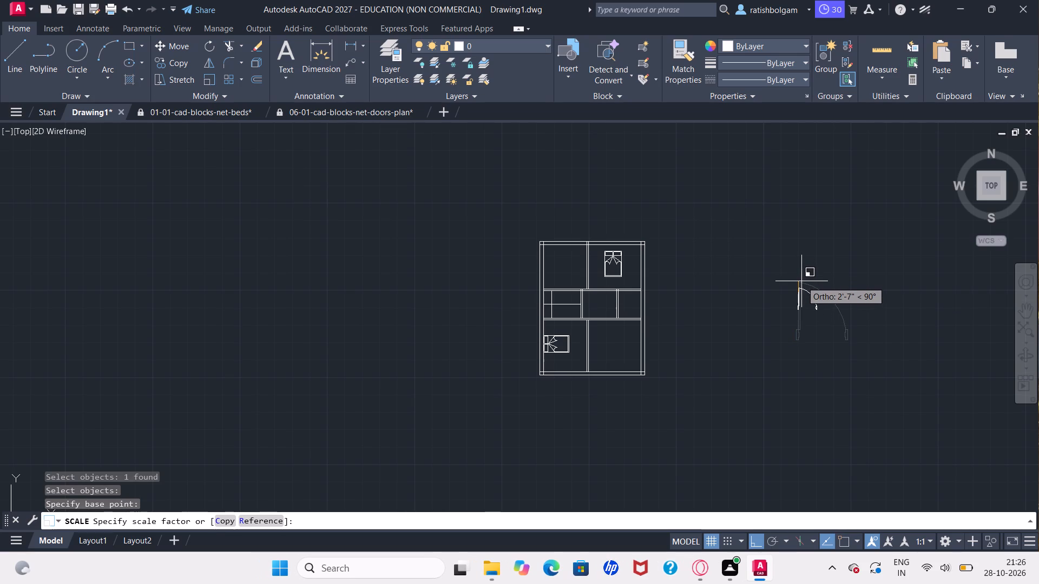
click(801, 281)
key(Escape)
key(Escape)
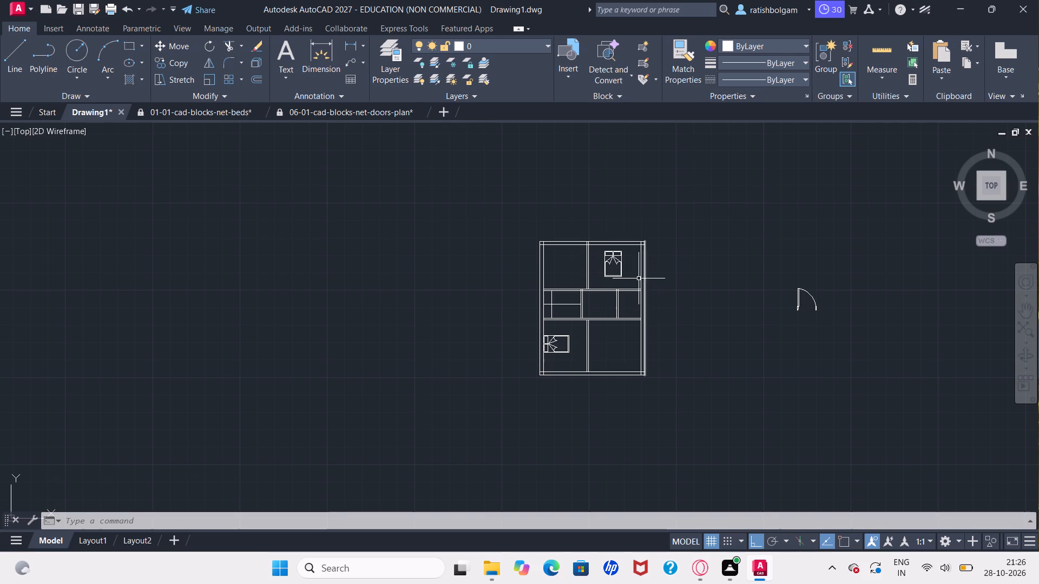
Move the scaled door straight west, closer to the floor plan's east wall.
ctrl+scroll(636, 278, up, 2)
ctrl+scroll(636, 278, down, 1)
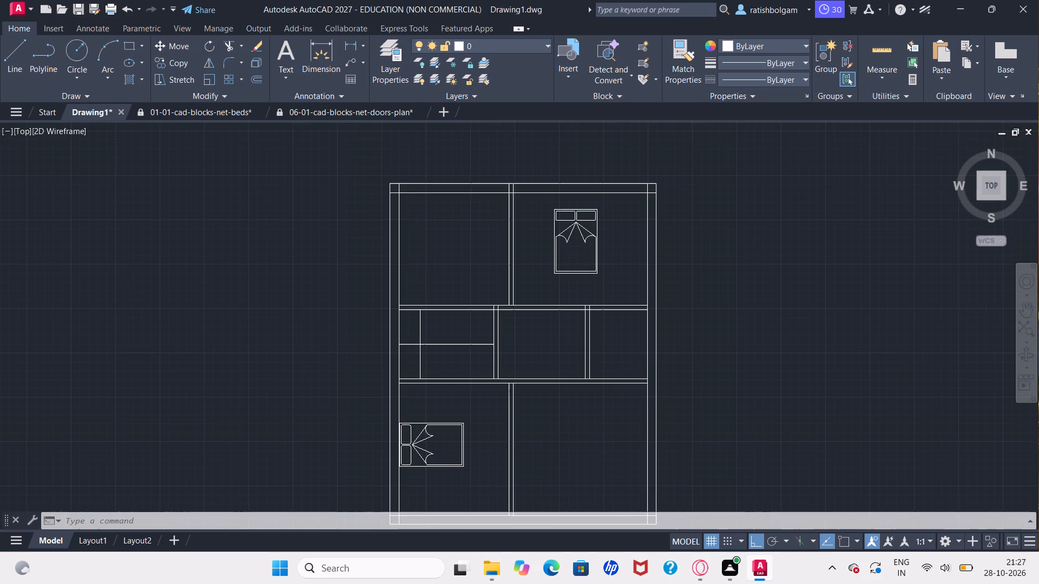
key(m)
key(Return)
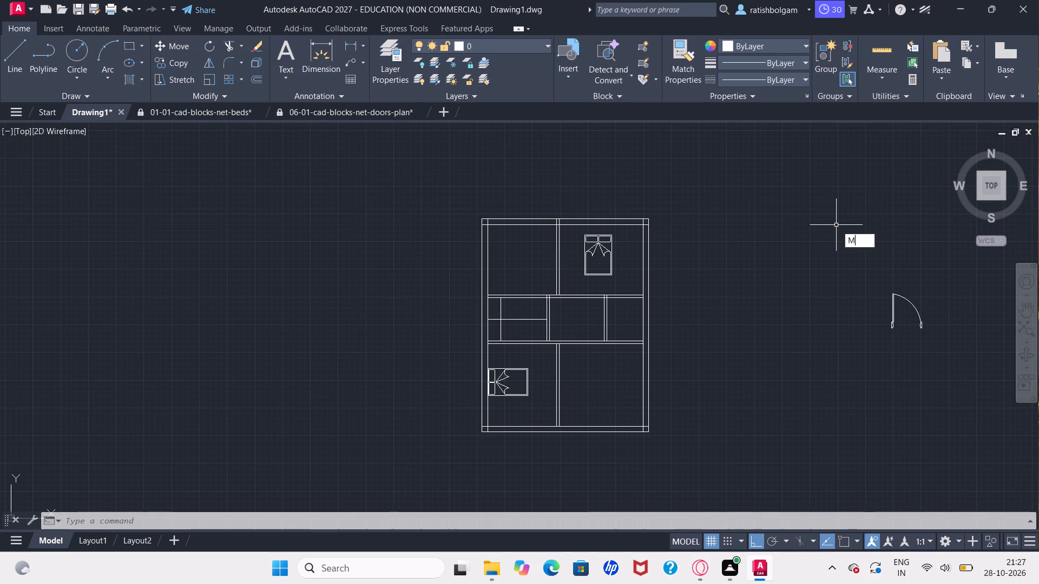
click(893, 313)
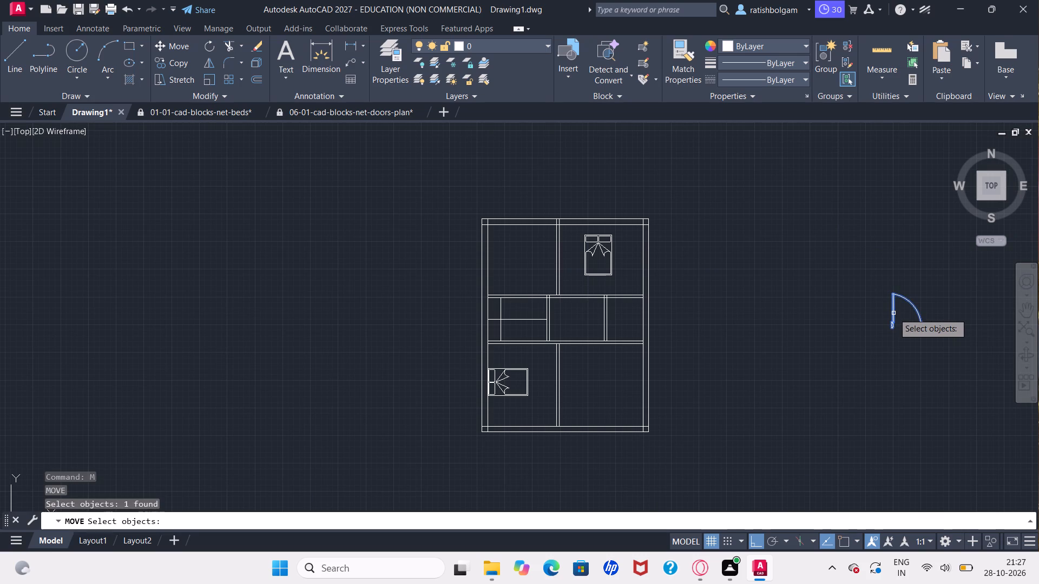
key(Return)
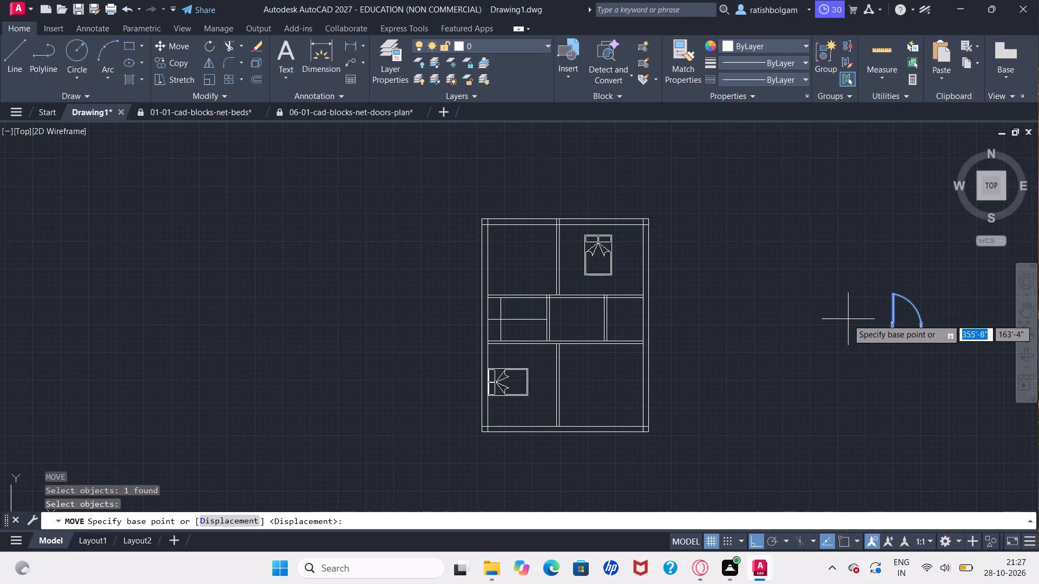
click(893, 315)
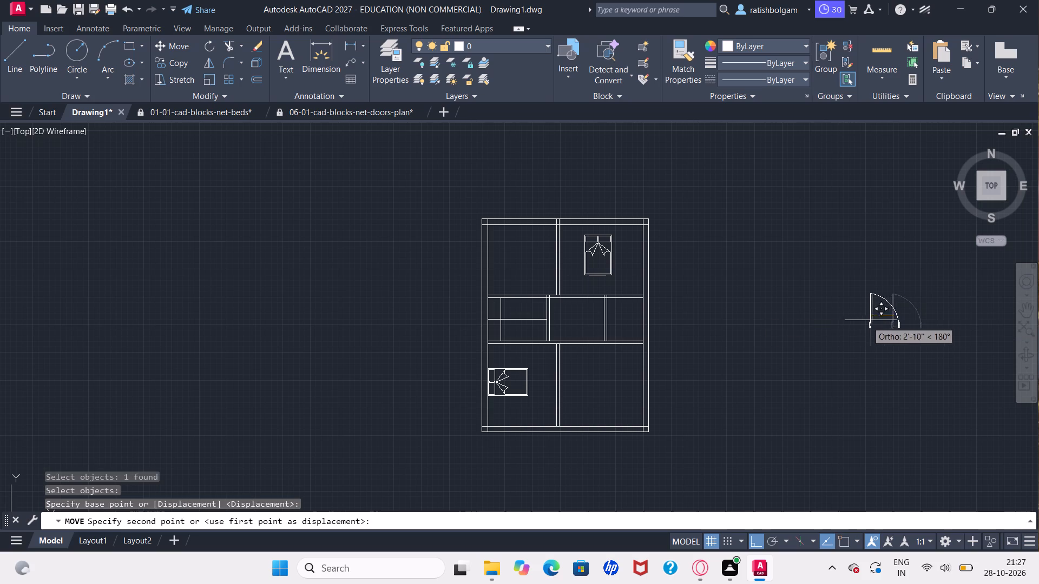
click(787, 334)
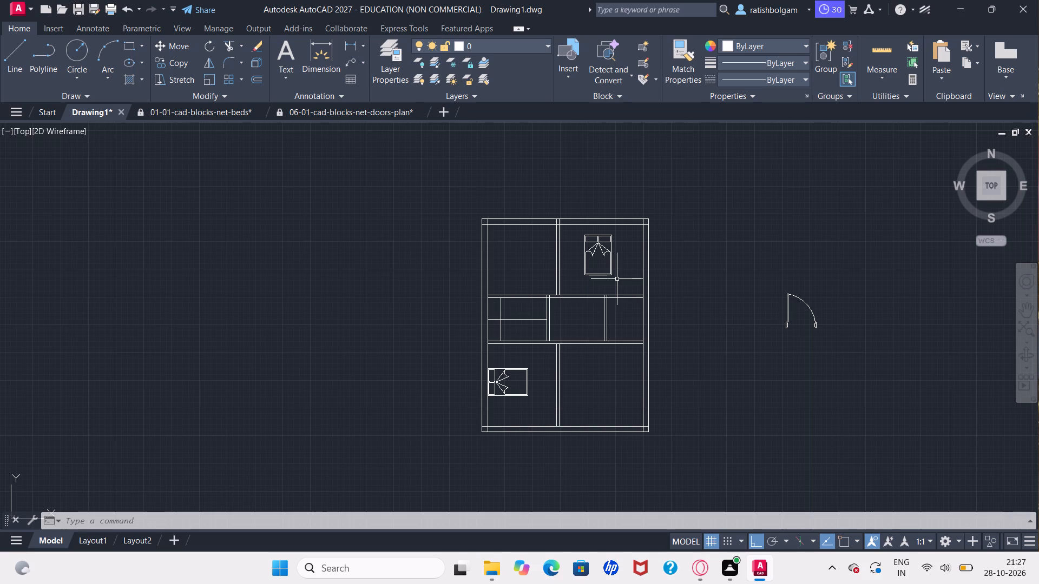
Move the bed in the northeast room straight north about 1'-7" so its head sits against the north wall.
key(m)
key(Return)
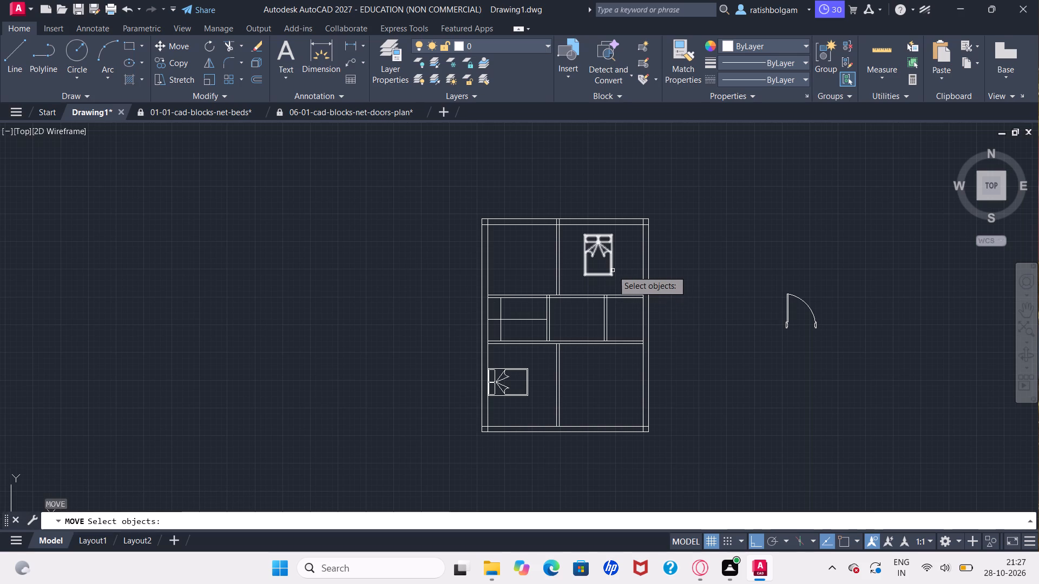
click(613, 269)
key(Return)
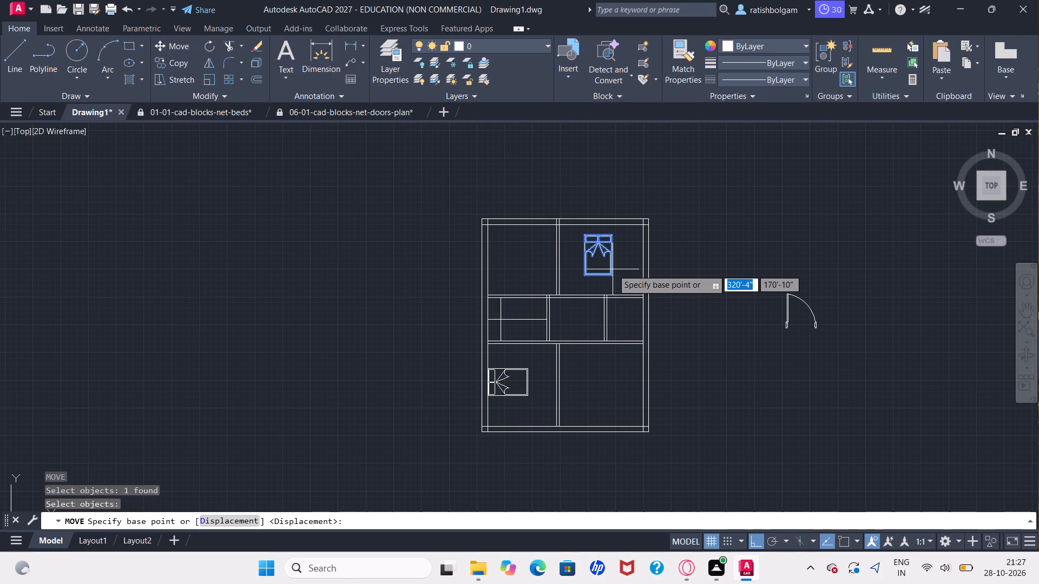
click(613, 269)
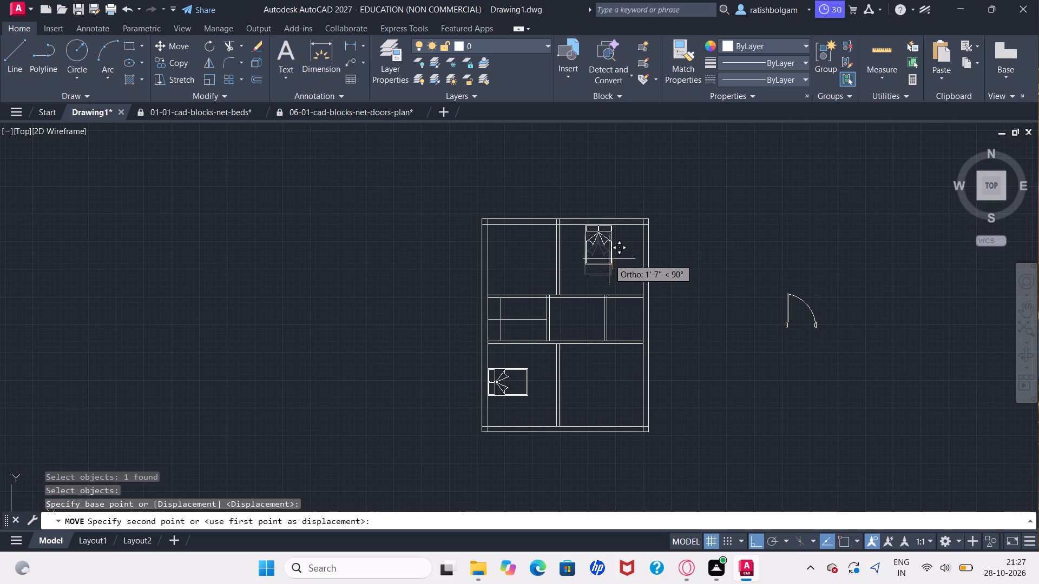
click(609, 259)
key(Escape)
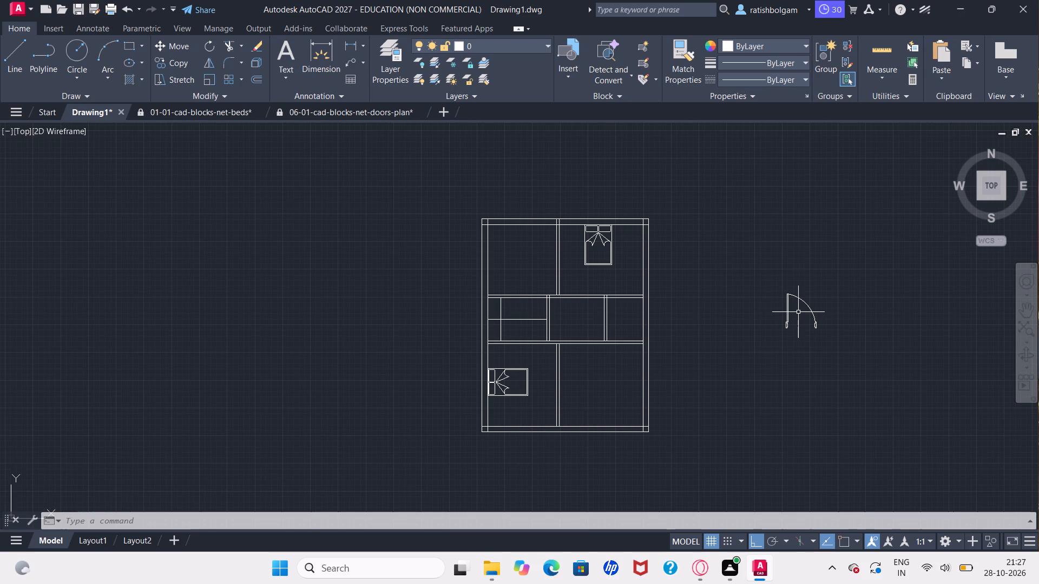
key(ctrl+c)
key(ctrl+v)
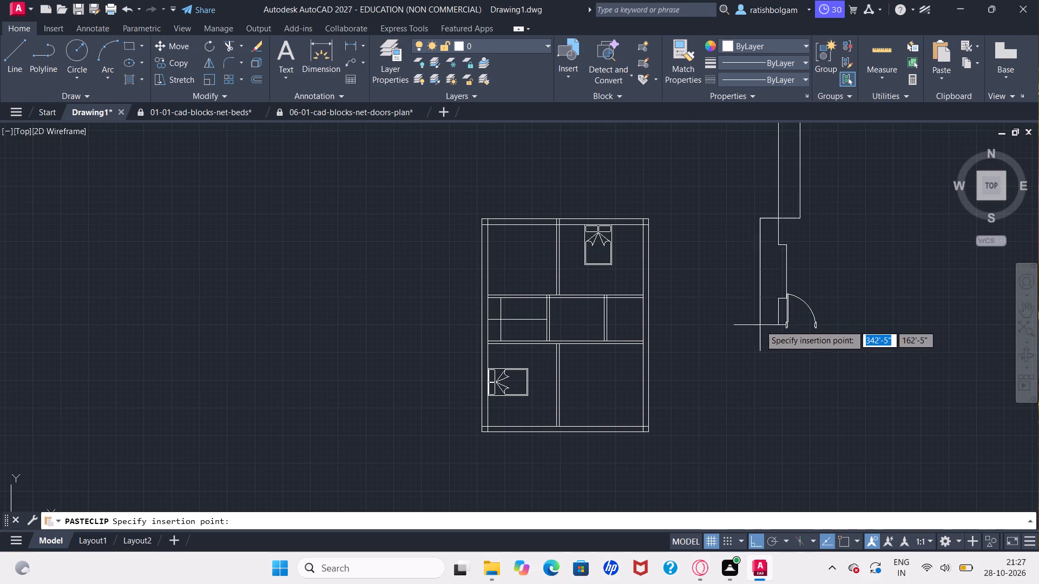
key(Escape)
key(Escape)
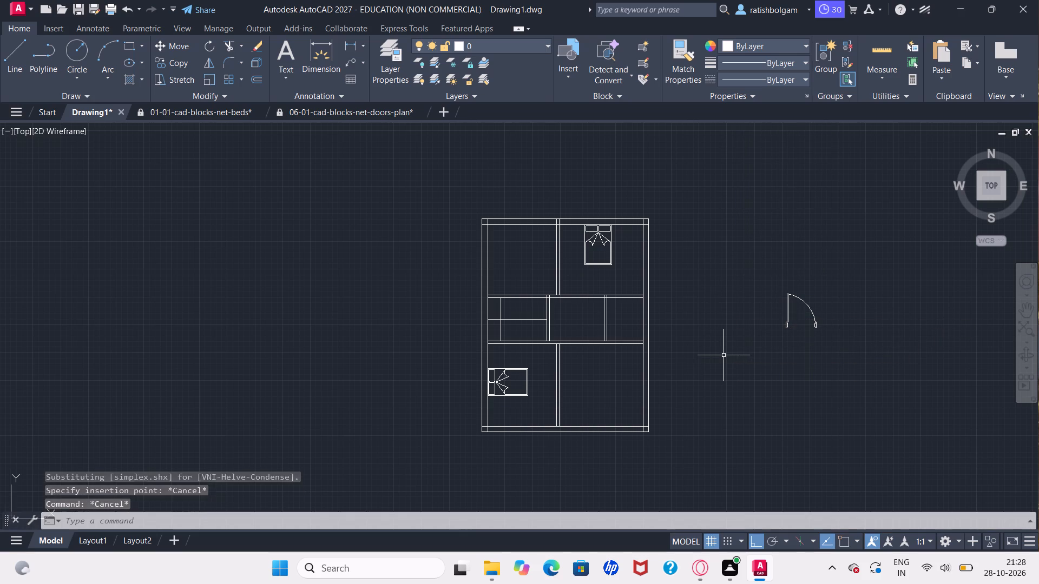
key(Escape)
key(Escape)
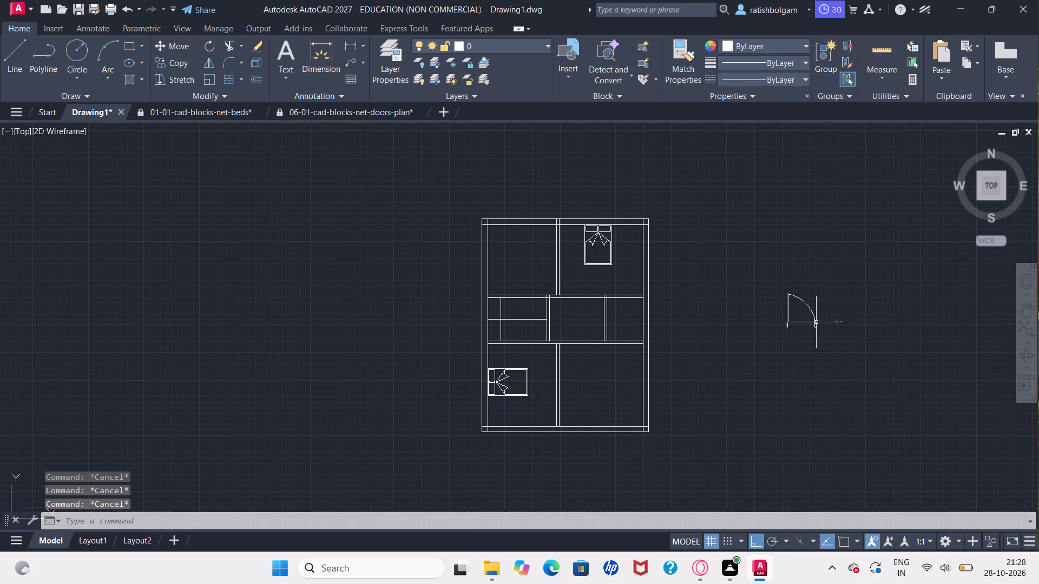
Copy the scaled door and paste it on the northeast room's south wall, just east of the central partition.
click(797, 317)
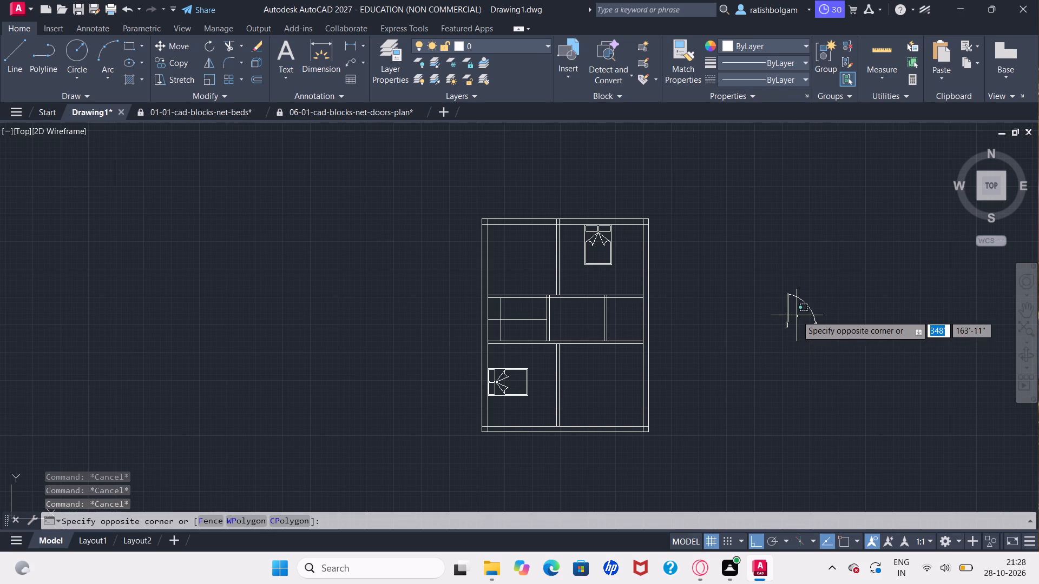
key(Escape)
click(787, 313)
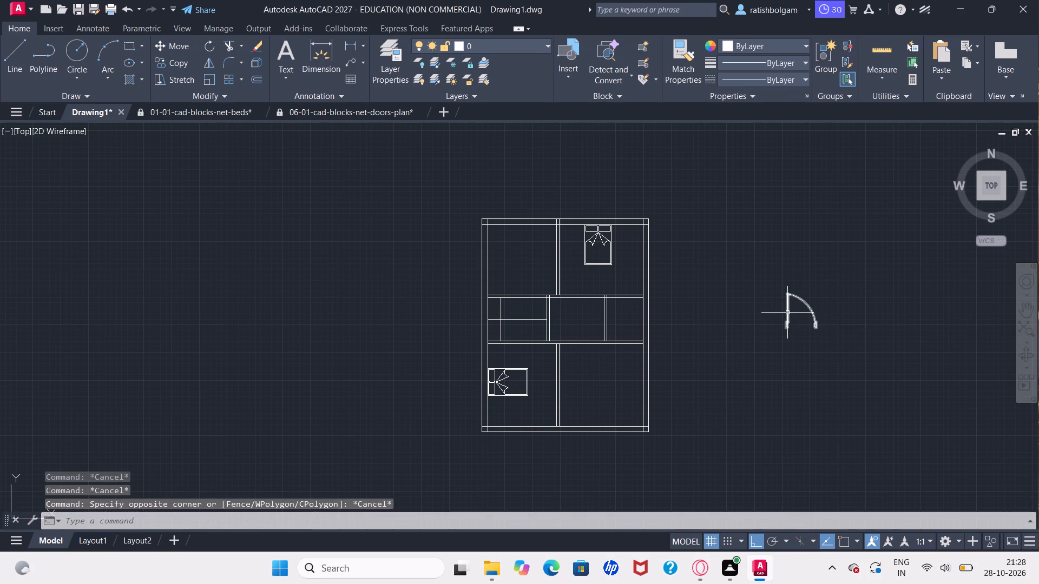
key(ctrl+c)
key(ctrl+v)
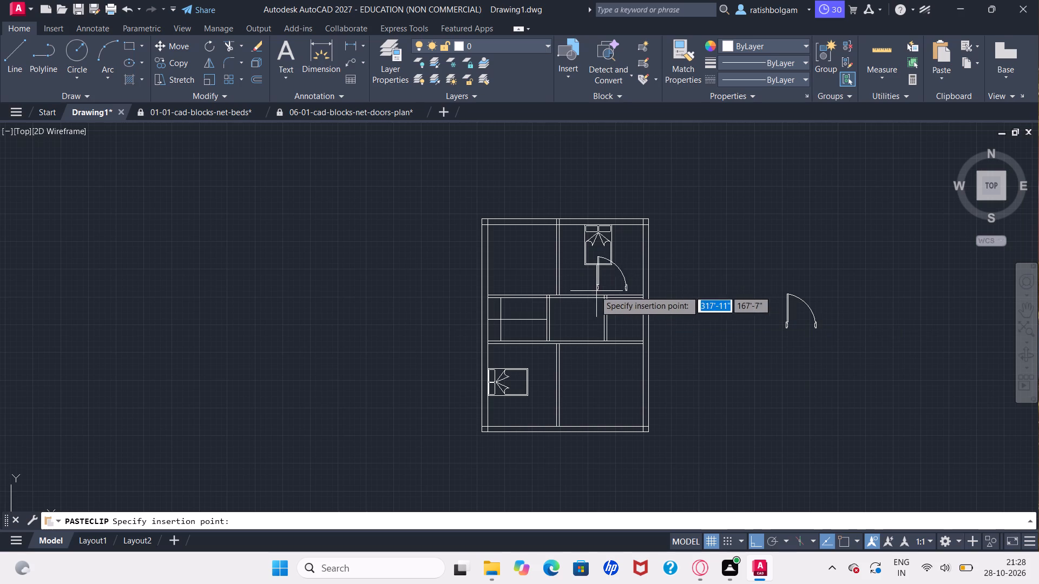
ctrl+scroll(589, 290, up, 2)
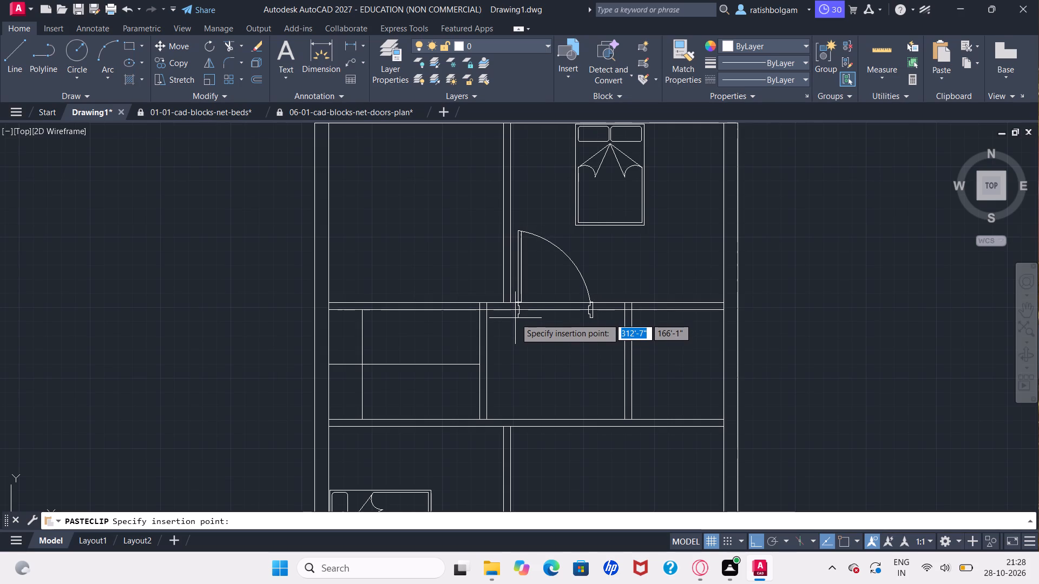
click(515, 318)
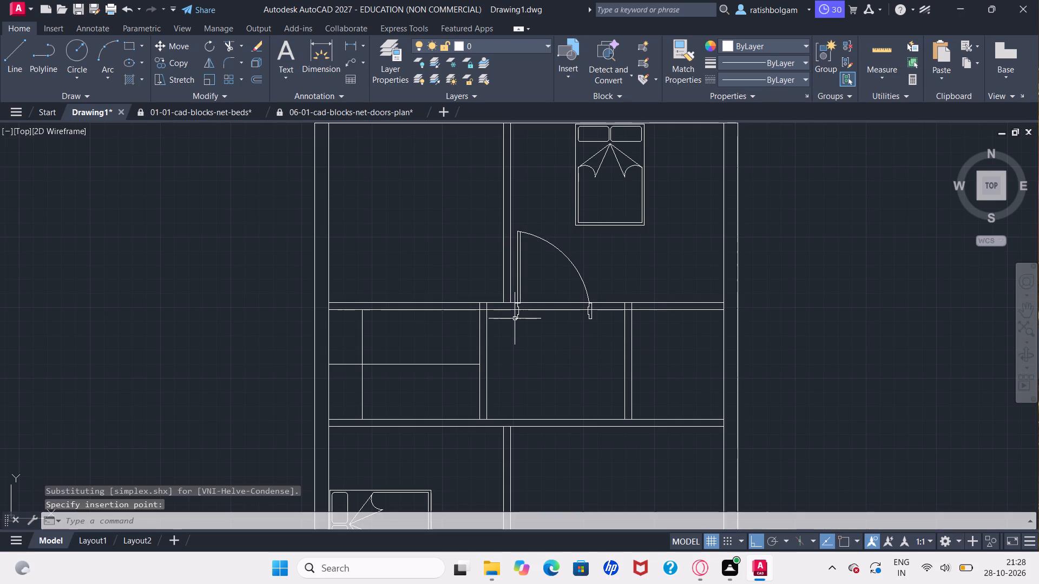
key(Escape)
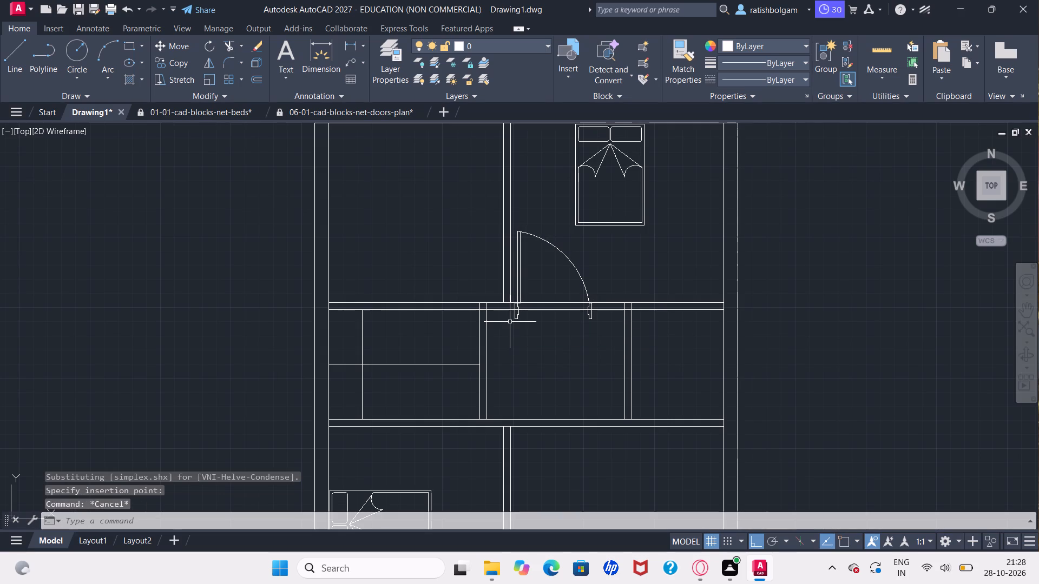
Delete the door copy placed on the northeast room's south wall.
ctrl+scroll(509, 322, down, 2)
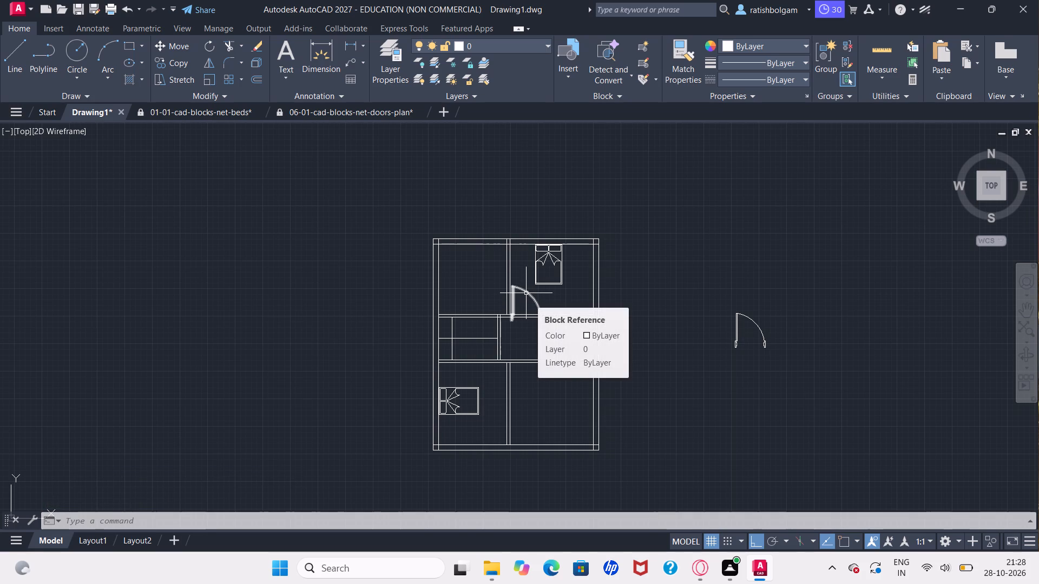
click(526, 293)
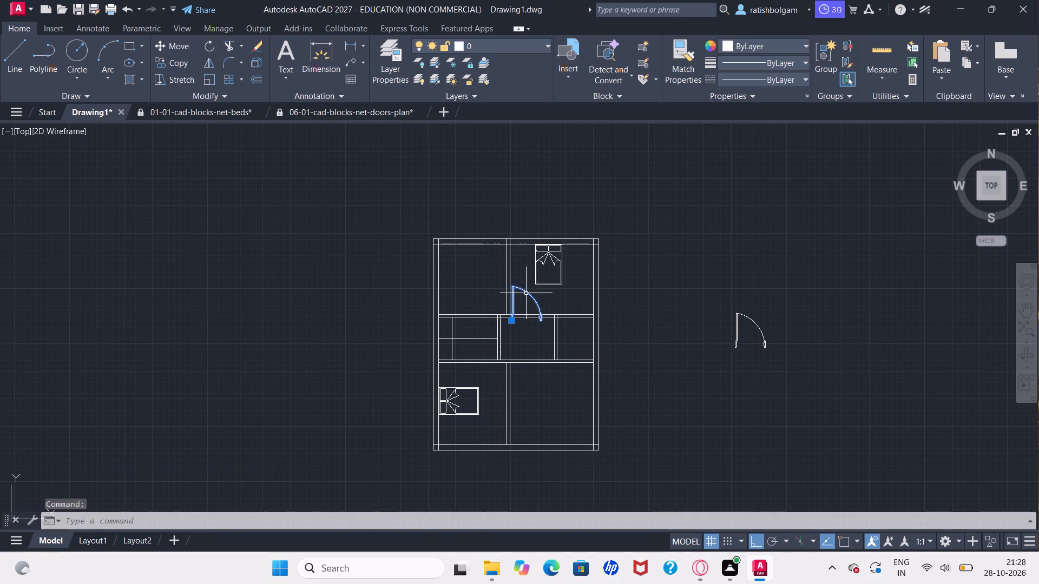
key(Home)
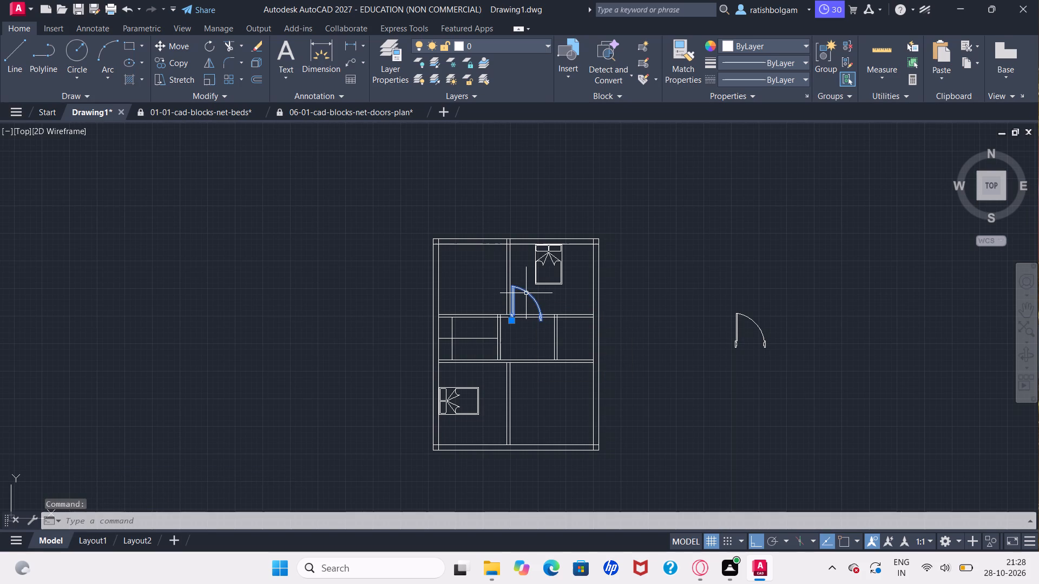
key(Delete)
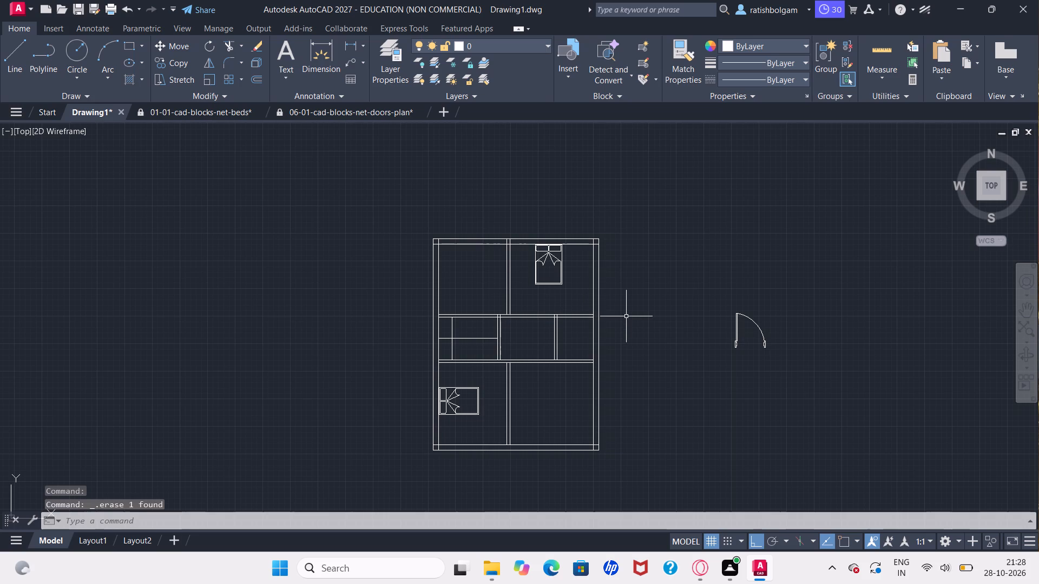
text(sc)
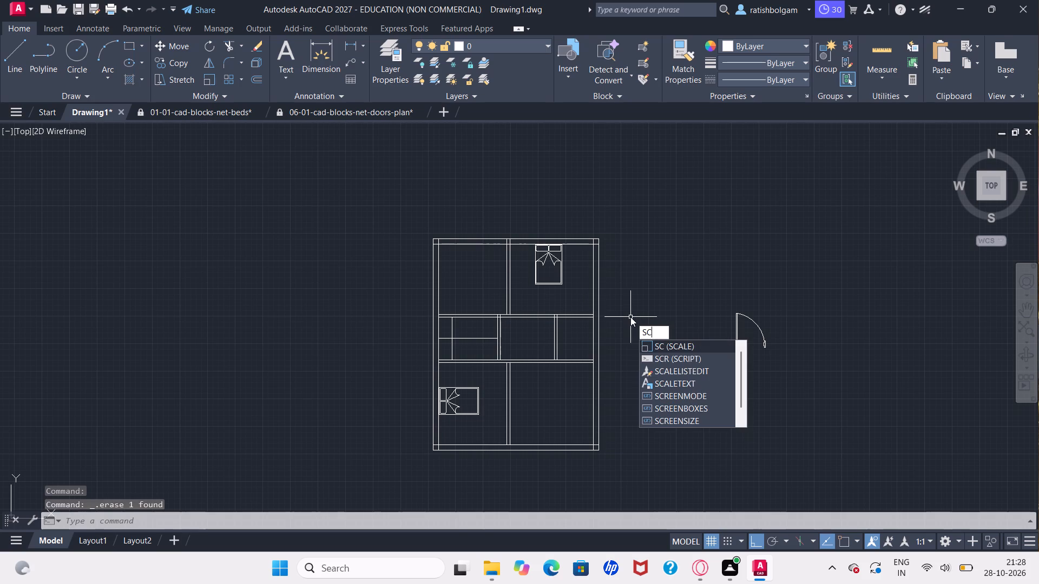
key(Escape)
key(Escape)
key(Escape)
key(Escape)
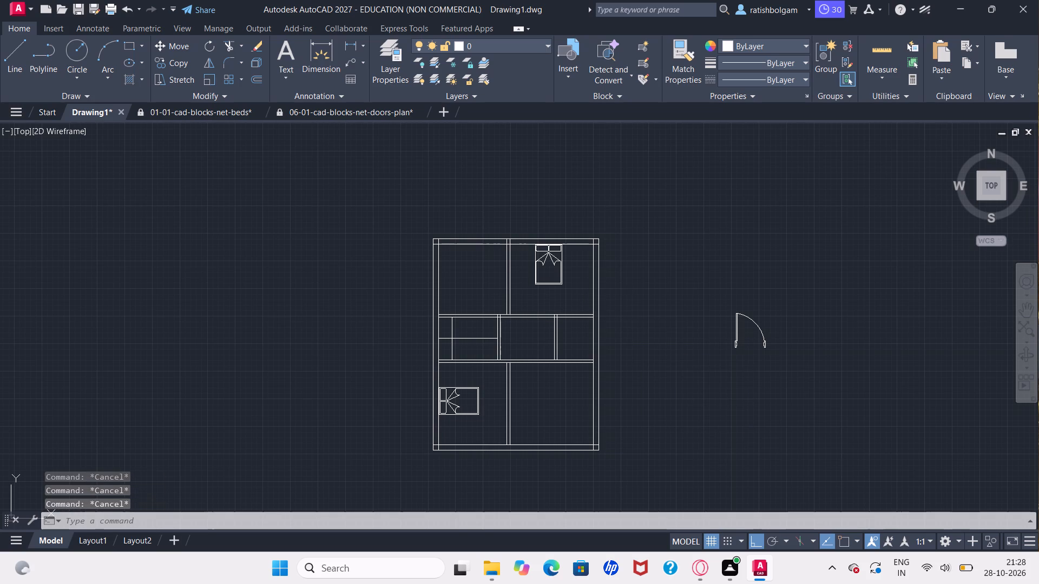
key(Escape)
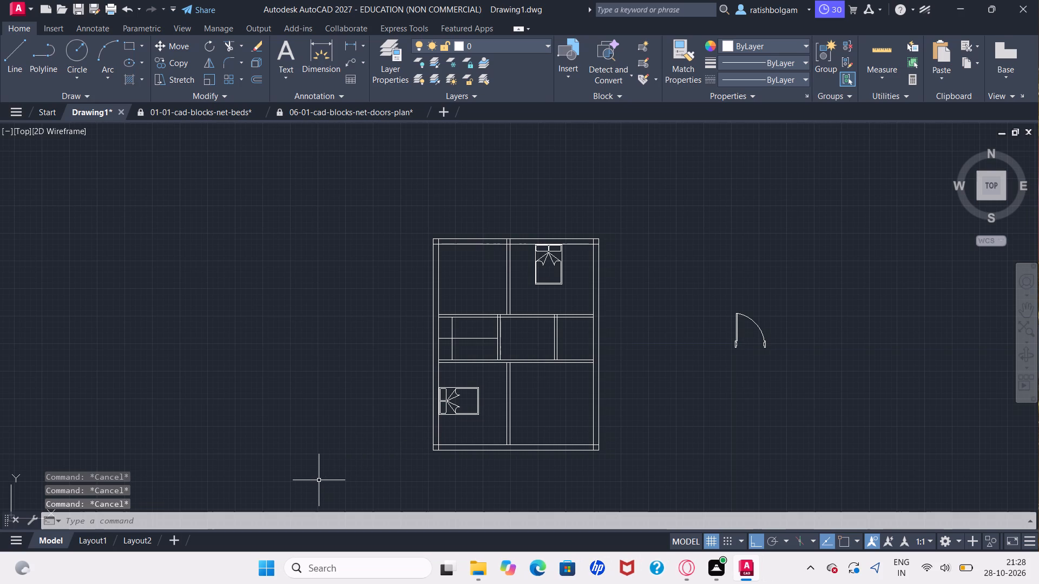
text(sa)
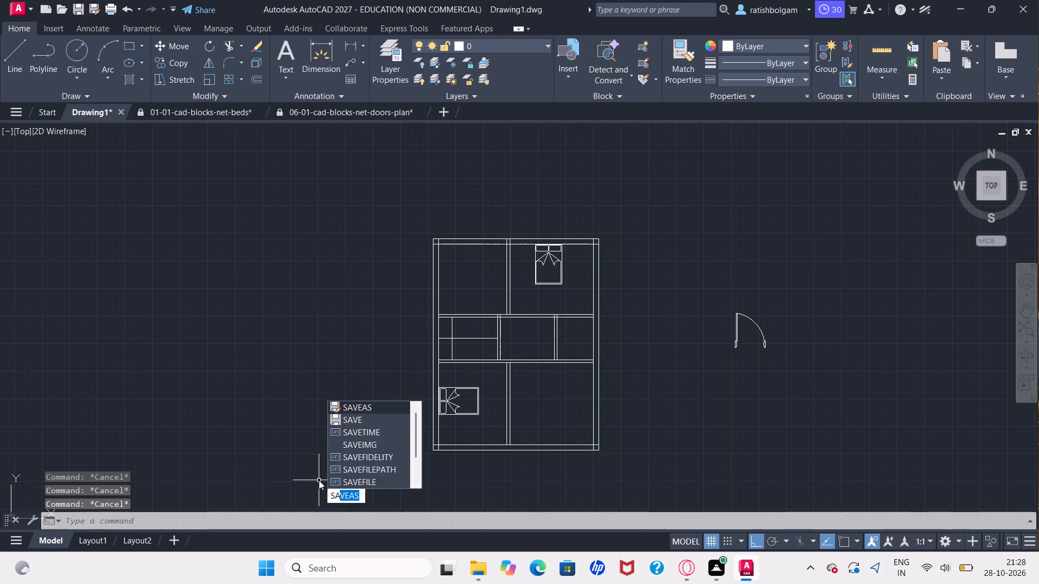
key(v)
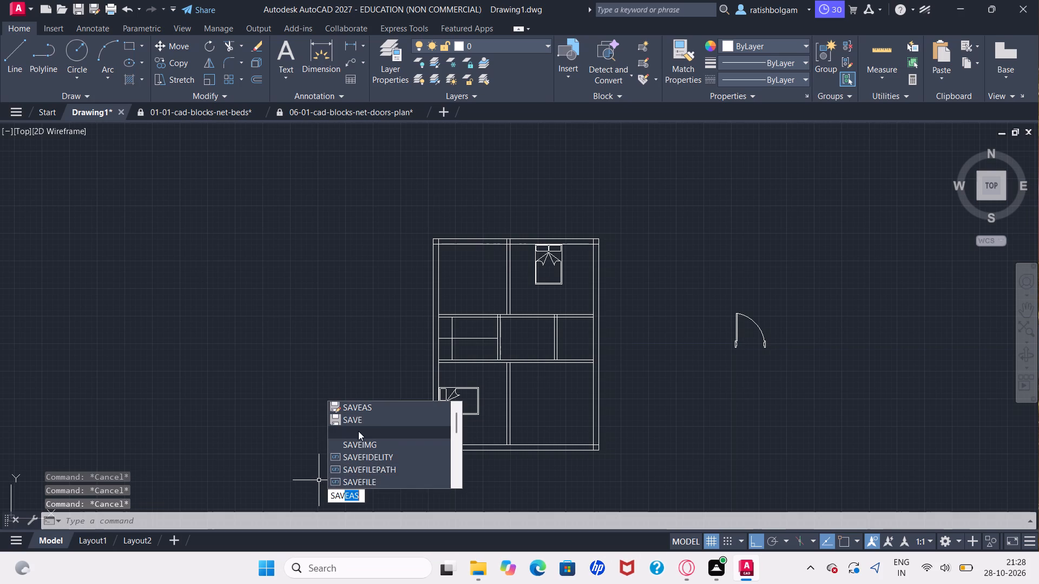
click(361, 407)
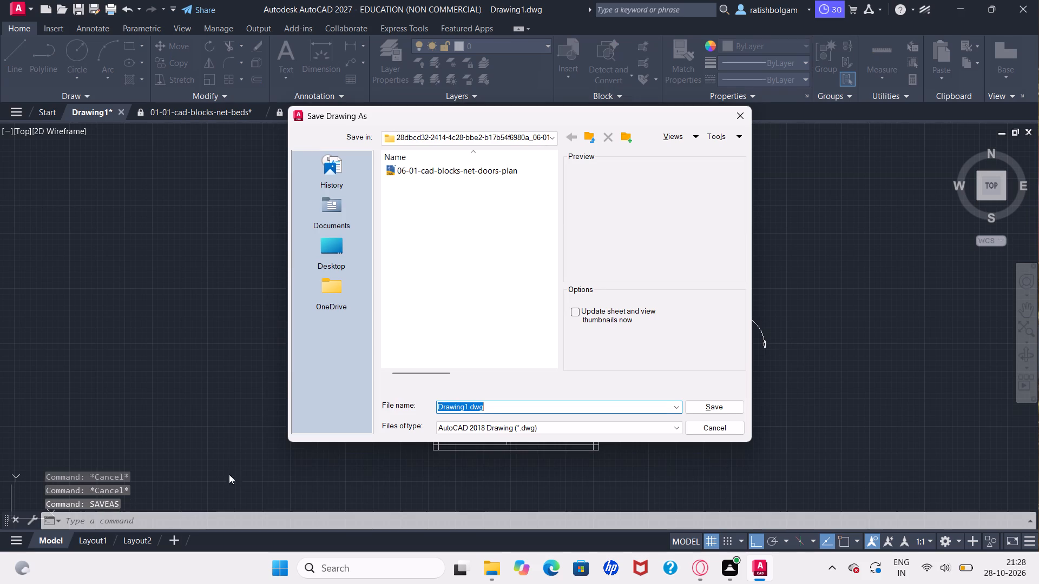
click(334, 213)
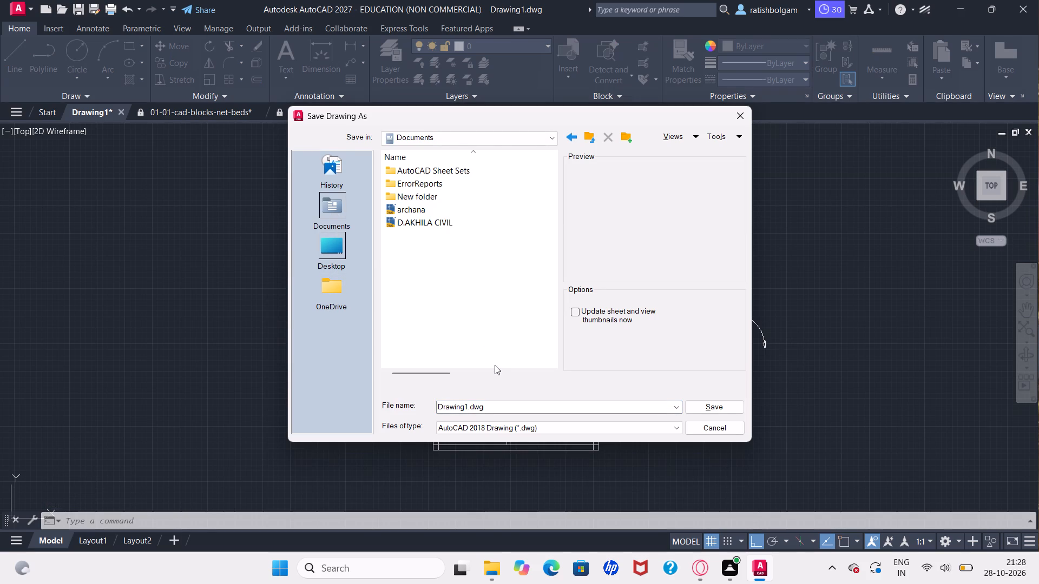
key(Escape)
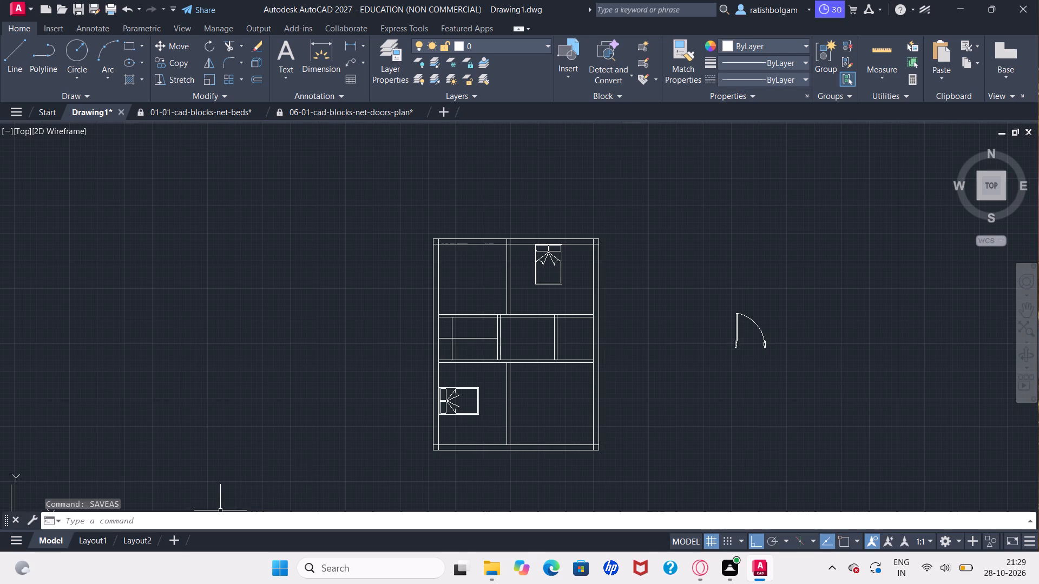
Save the drawing in the Documents folder as Drawing1.dwg in AutoCAD 2018 format, and dismiss the web and mobile apps notice.
click(150, 521)
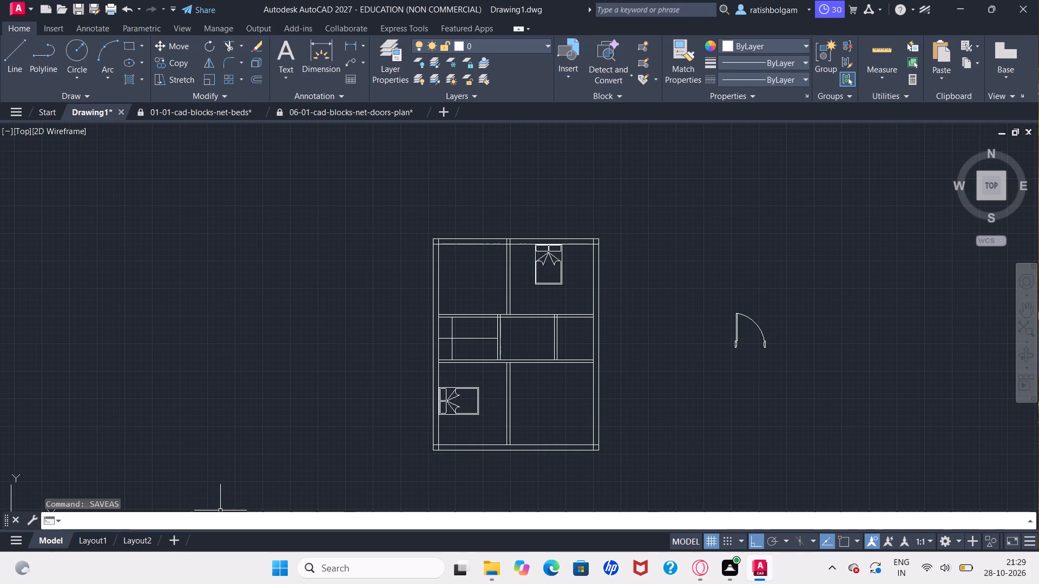
text(save)
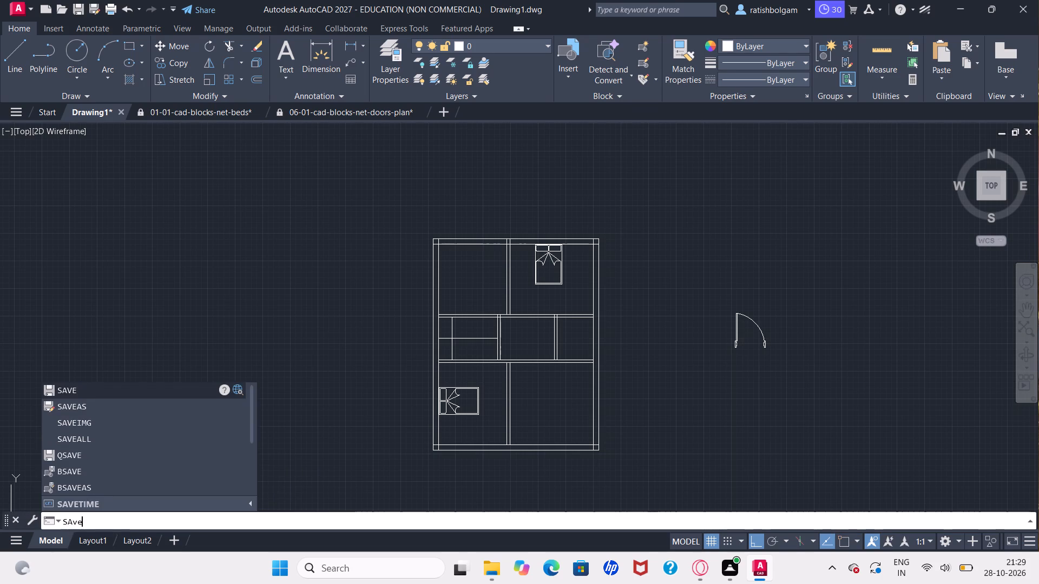
click(83, 400)
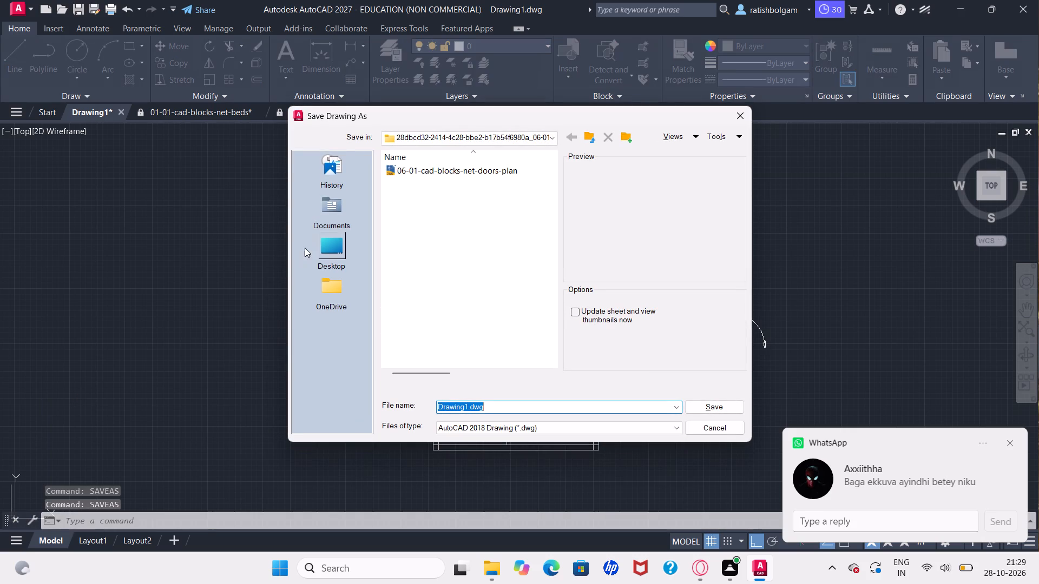
click(332, 211)
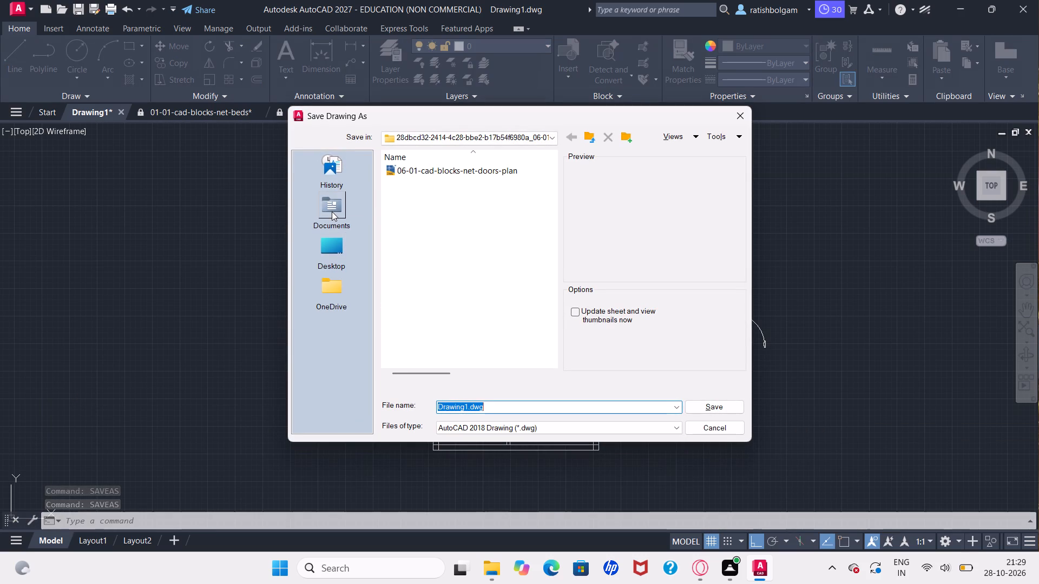
click(499, 410)
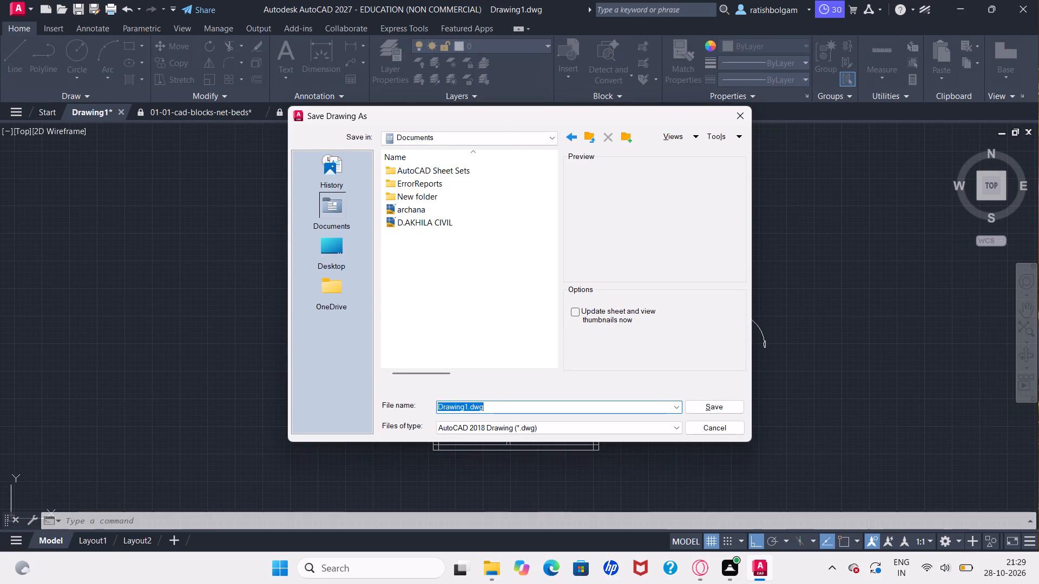
click(724, 404)
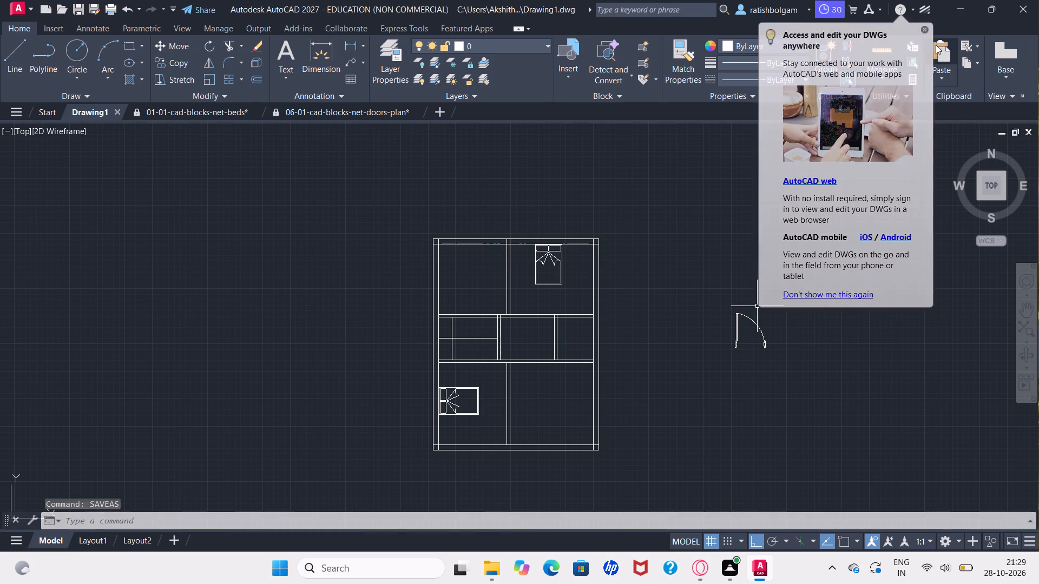
click(929, 26)
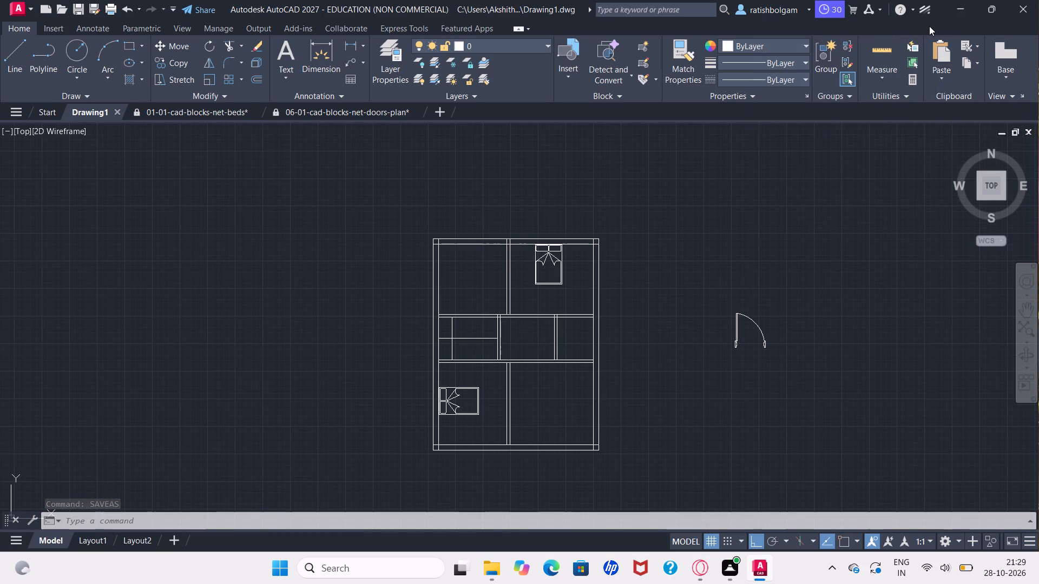
Minimize the application window.
click(962, 6)
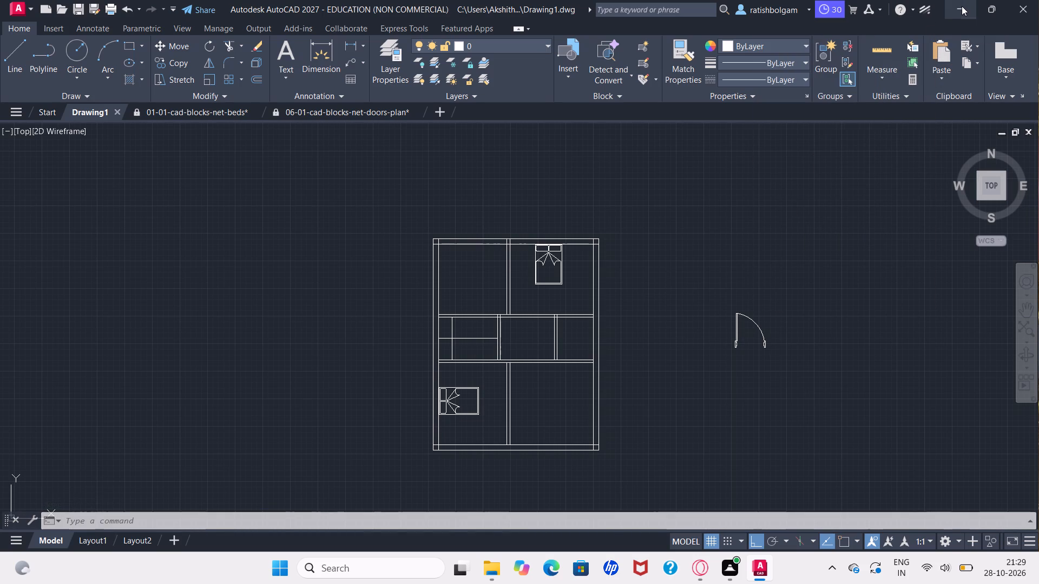
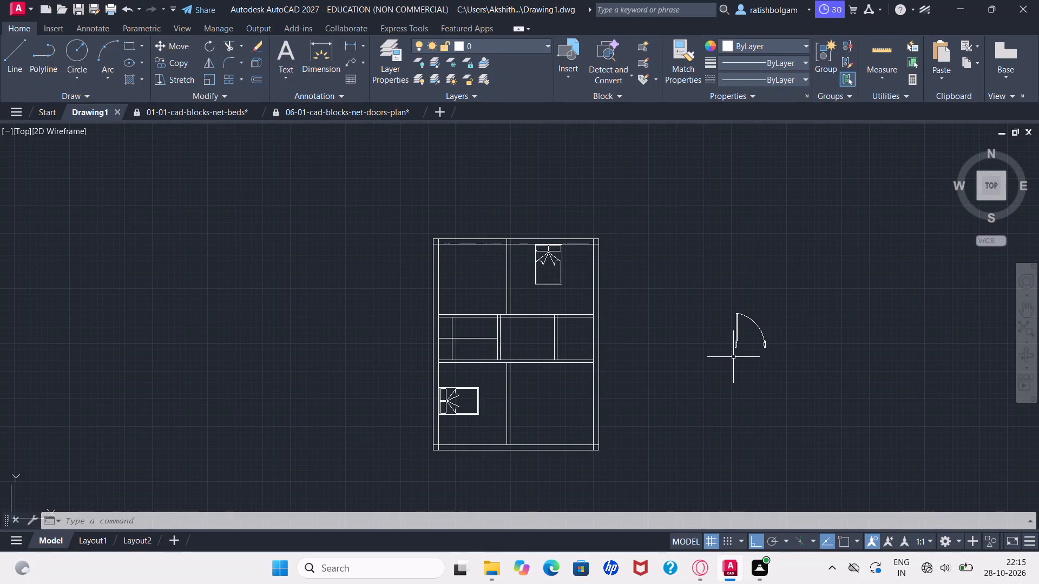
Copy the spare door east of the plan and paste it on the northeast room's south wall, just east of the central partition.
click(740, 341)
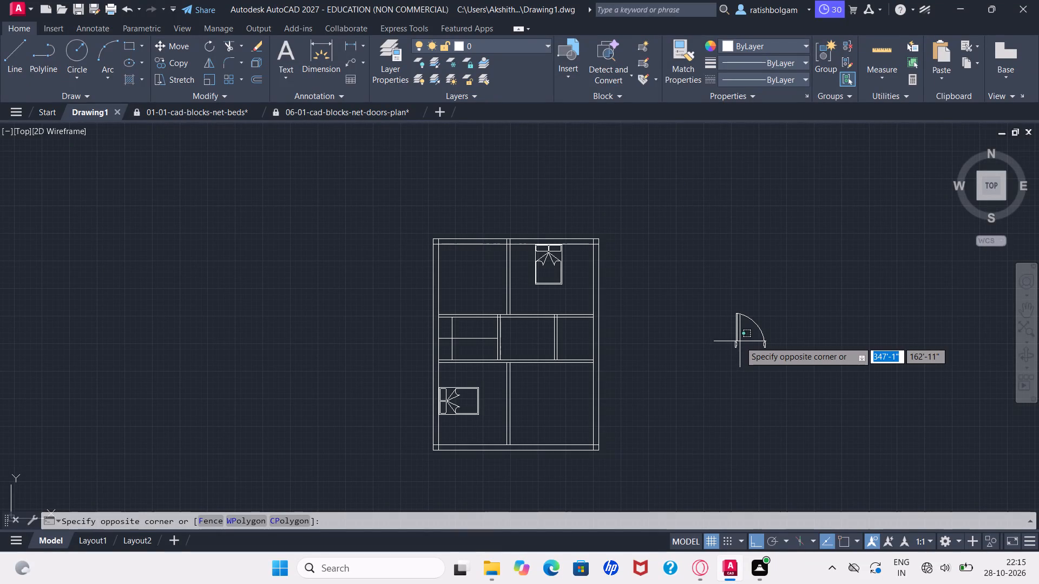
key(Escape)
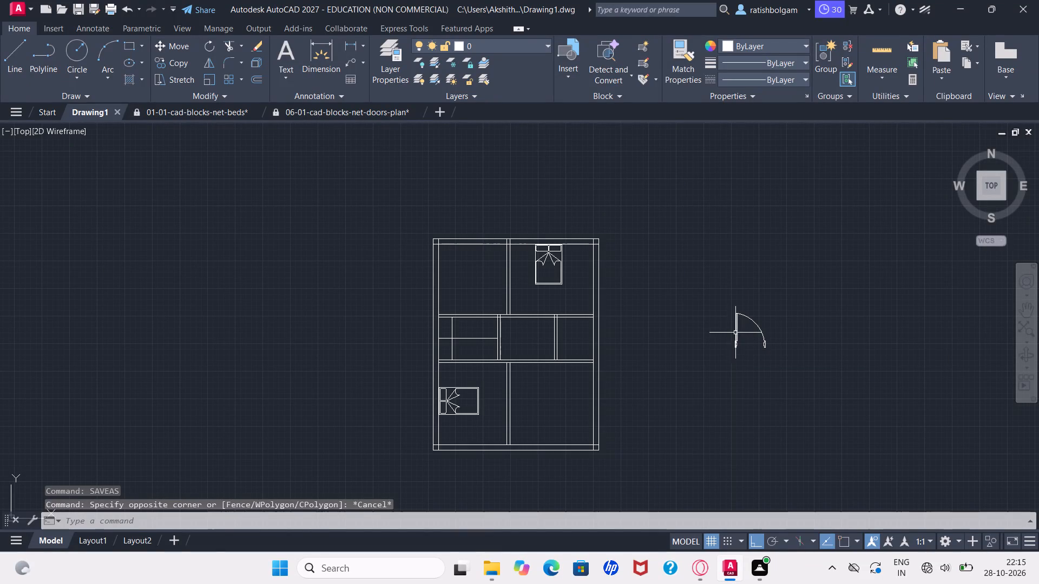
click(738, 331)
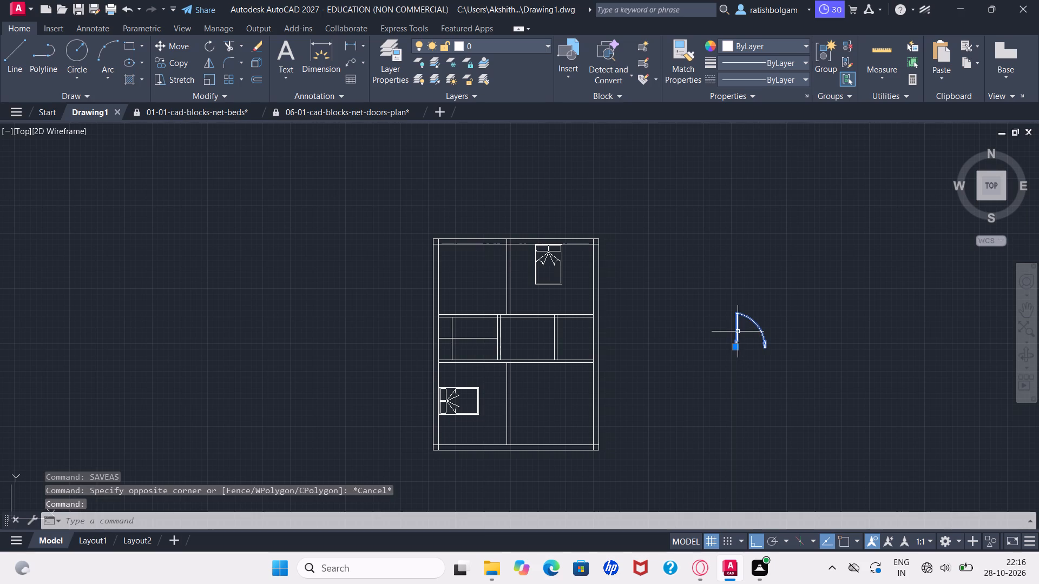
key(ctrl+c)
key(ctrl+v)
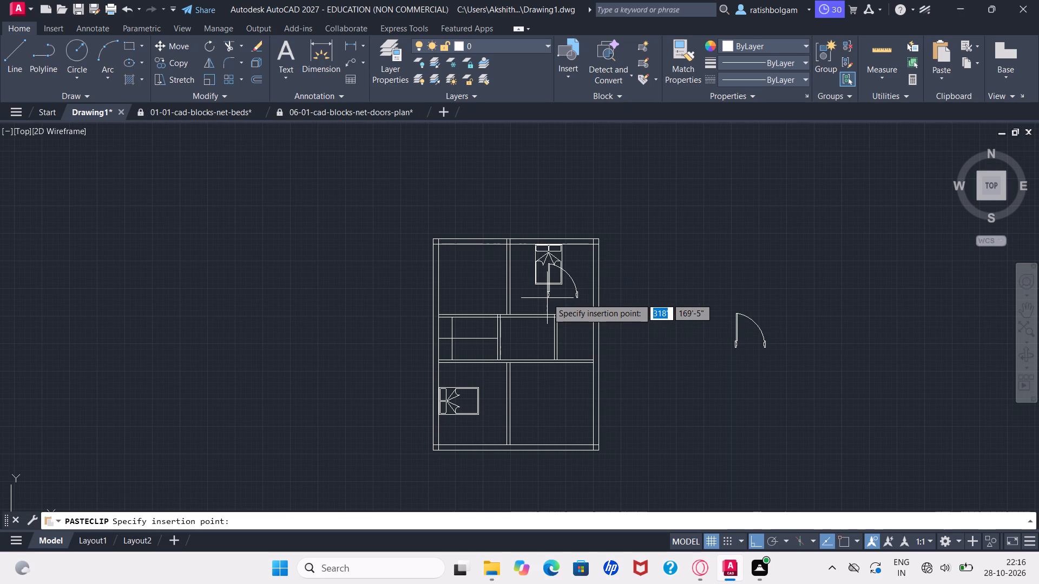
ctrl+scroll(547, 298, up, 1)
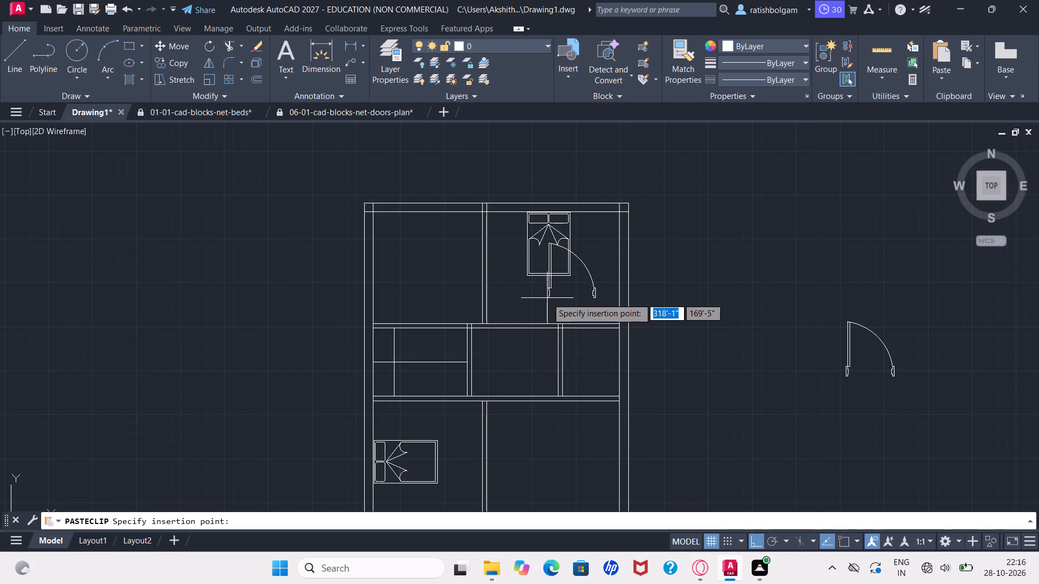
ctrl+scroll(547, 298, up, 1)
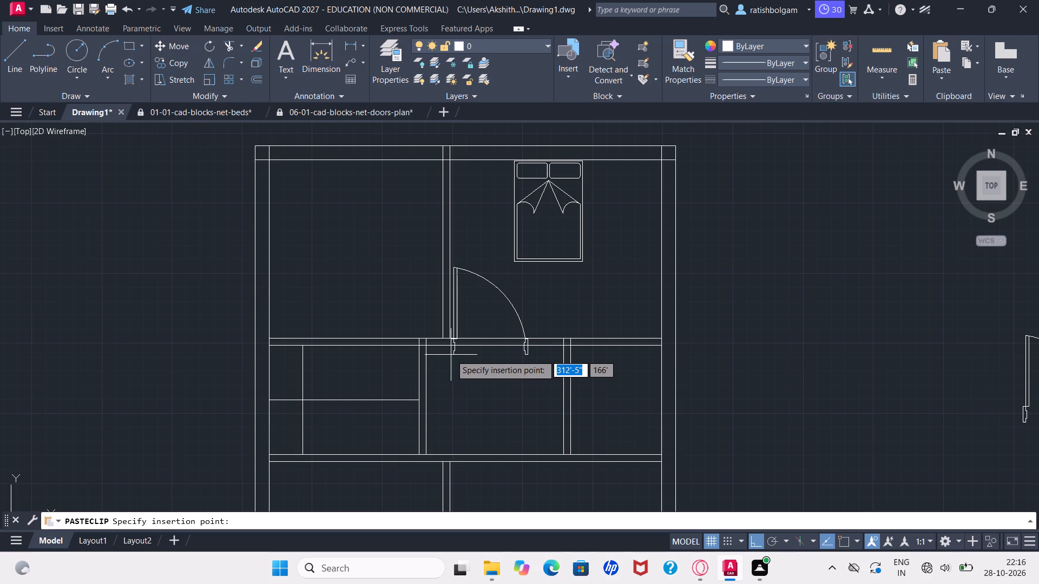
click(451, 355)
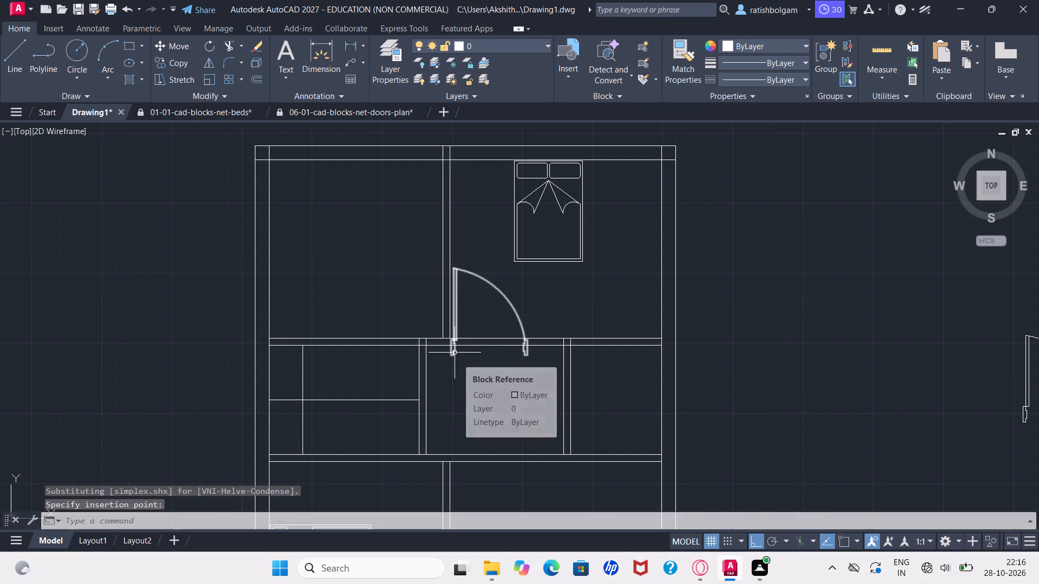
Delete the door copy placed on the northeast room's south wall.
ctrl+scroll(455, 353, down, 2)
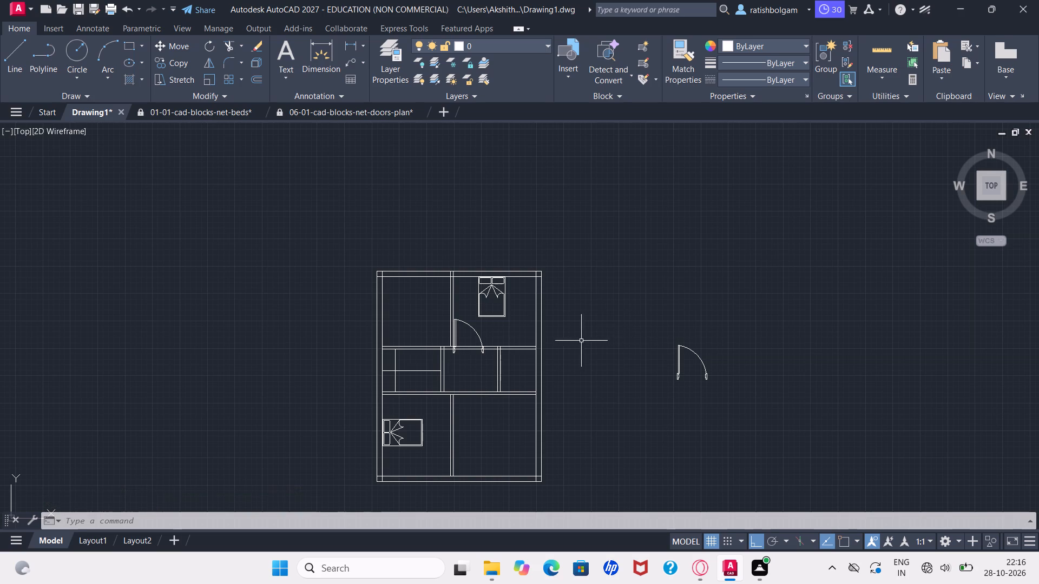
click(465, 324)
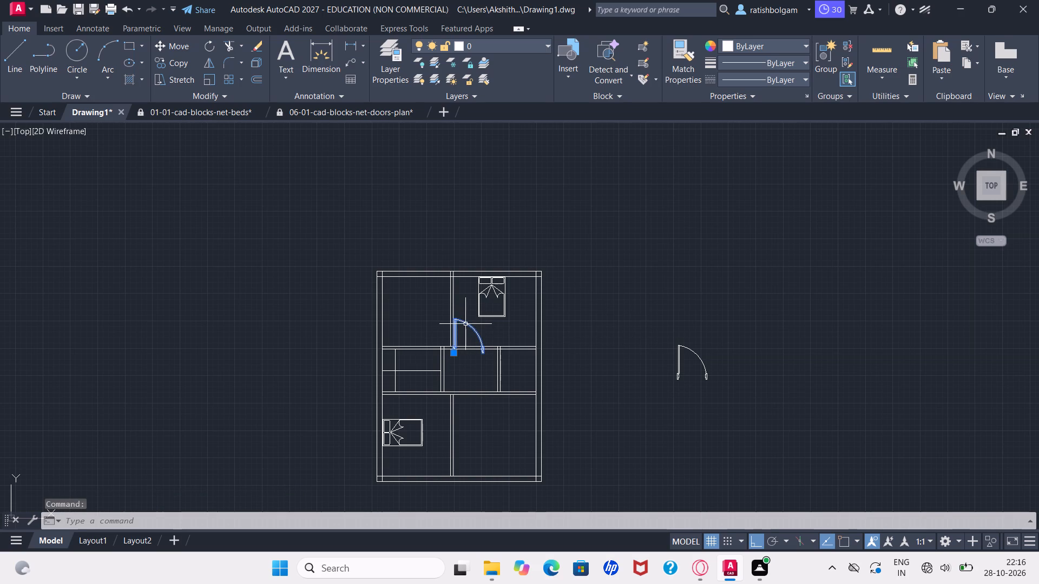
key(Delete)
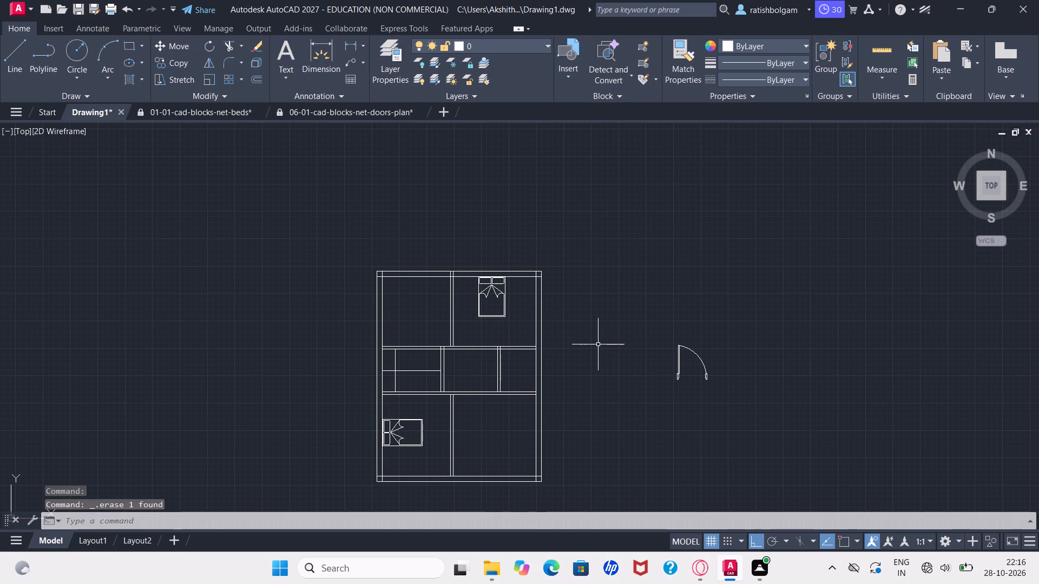
Scale the spare door east of the plan down freehand to roughly three quarters of its size.
text(sc)
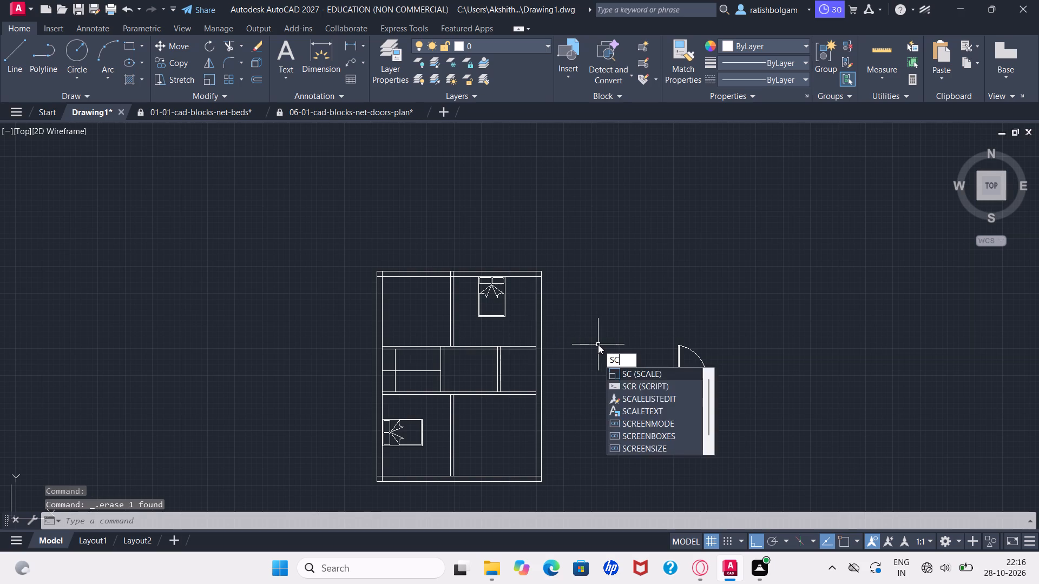
key(Return)
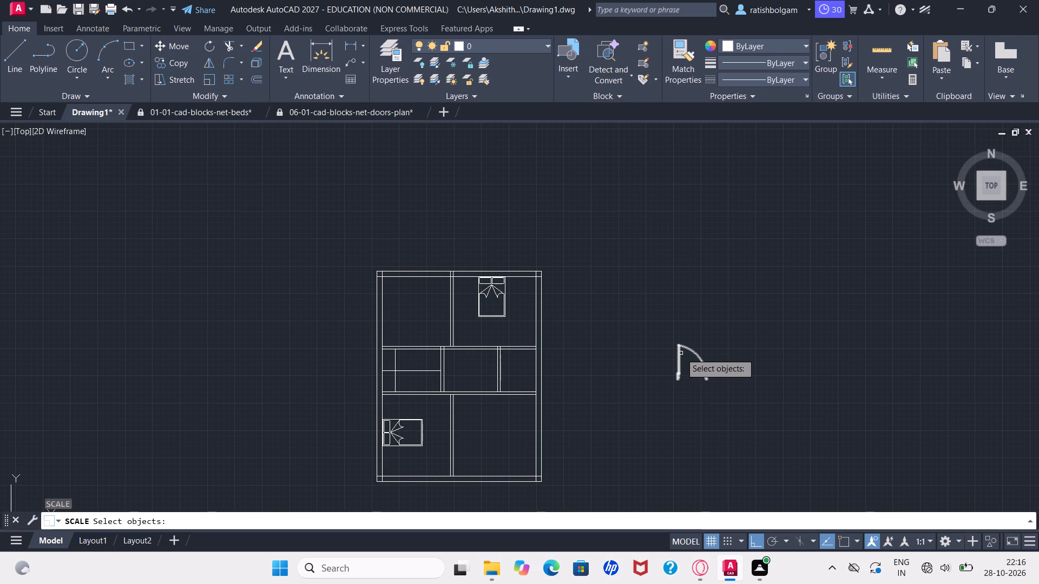
click(680, 353)
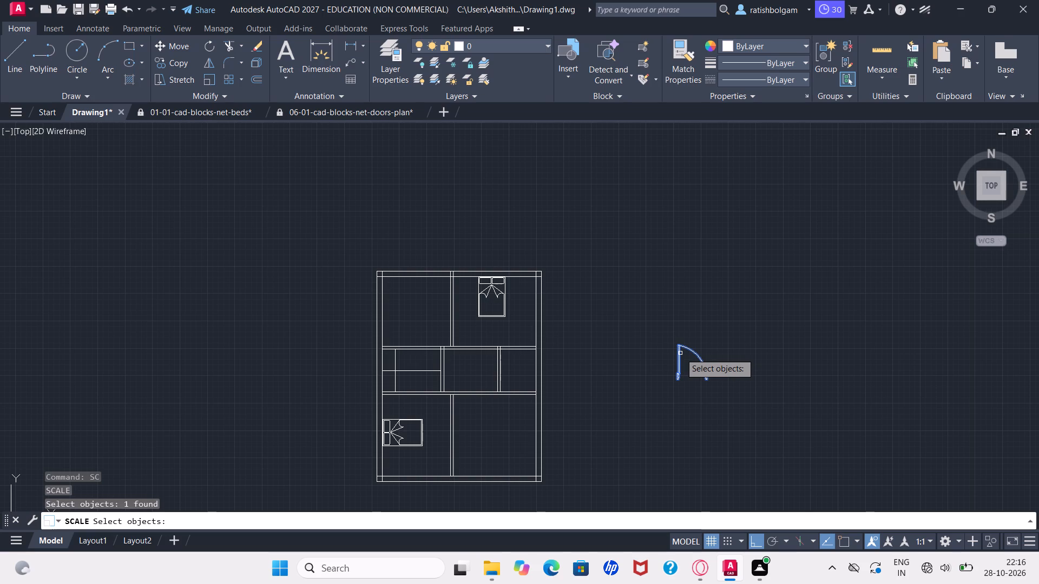
key(Return)
click(680, 353)
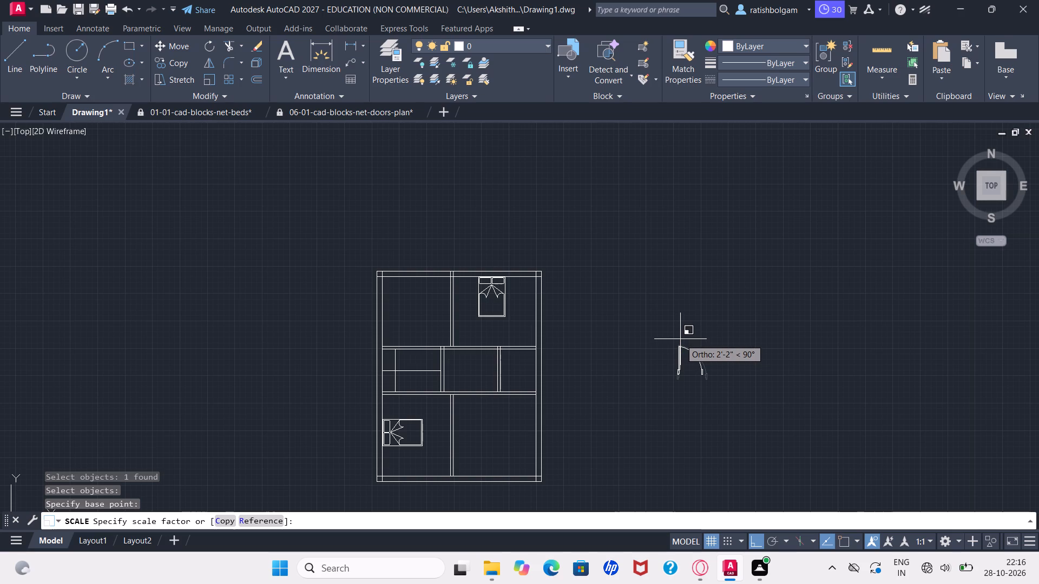
click(680, 340)
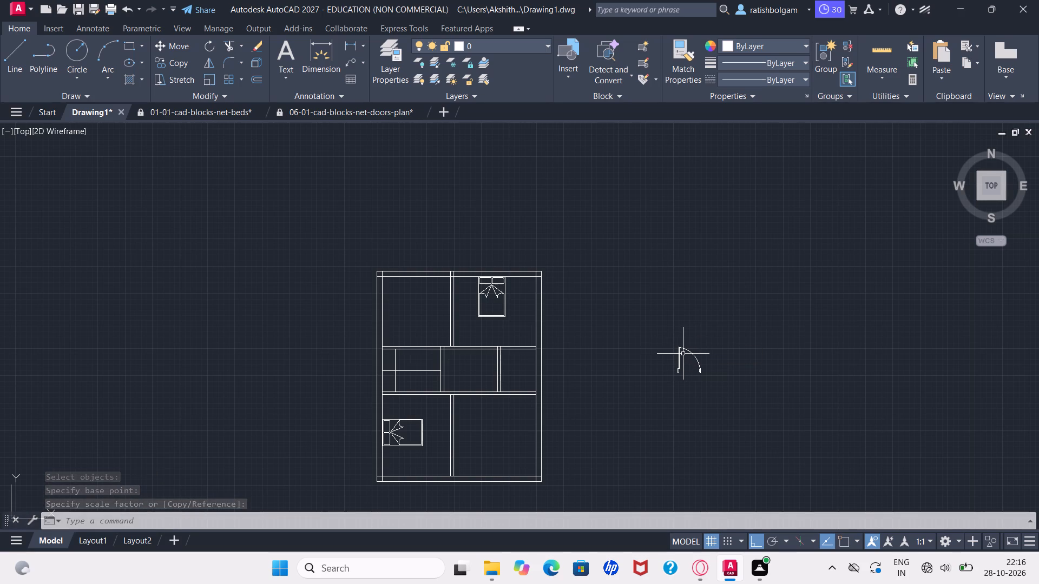
Copy the reduced door and paste it on the northeast room's south wall, just east of the central partition.
click(680, 350)
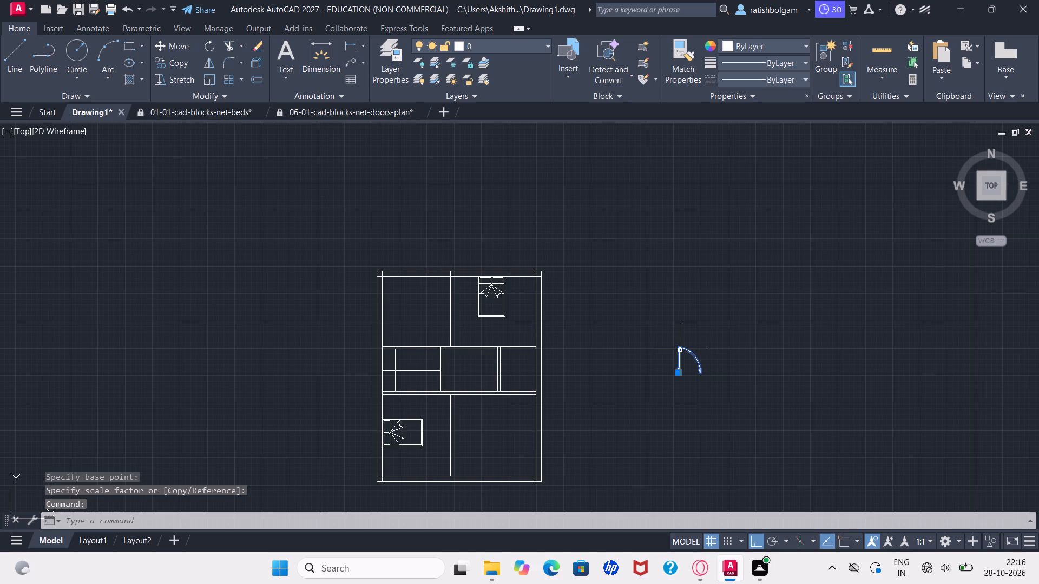
key(ctrl+c)
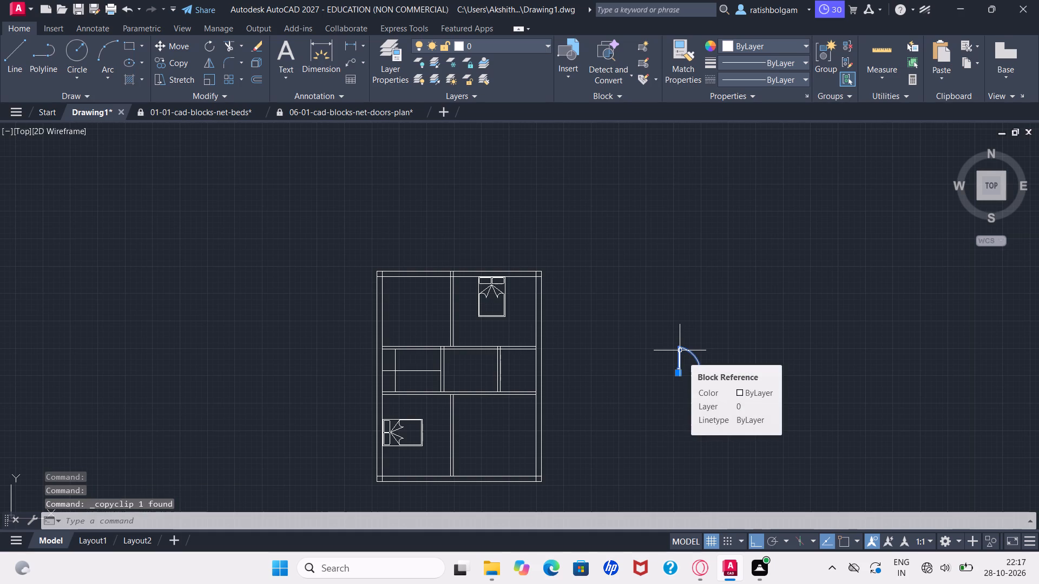
key(Escape)
click(680, 350)
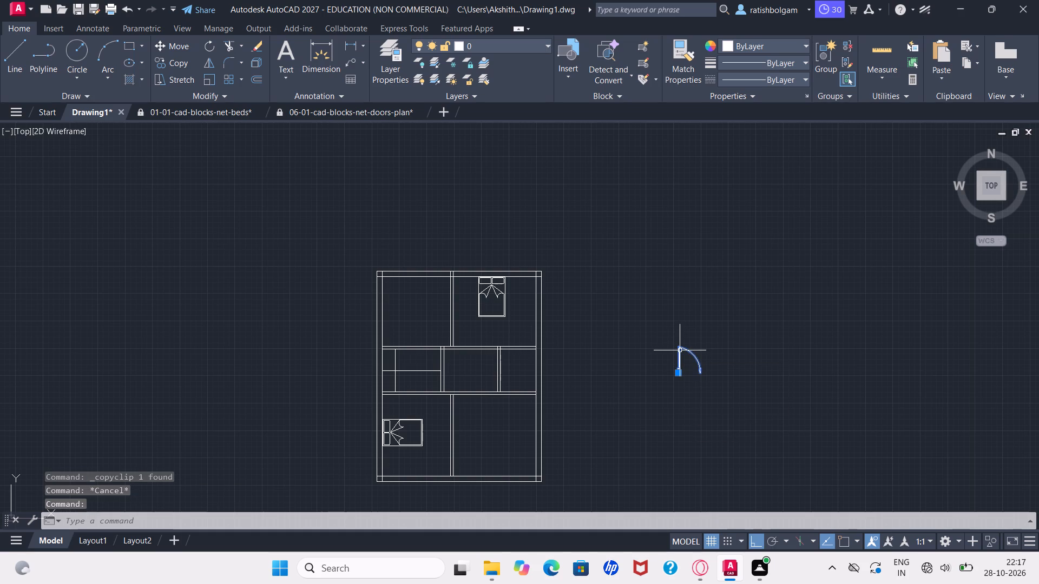
key(ctrl+c)
key(ctrl+v)
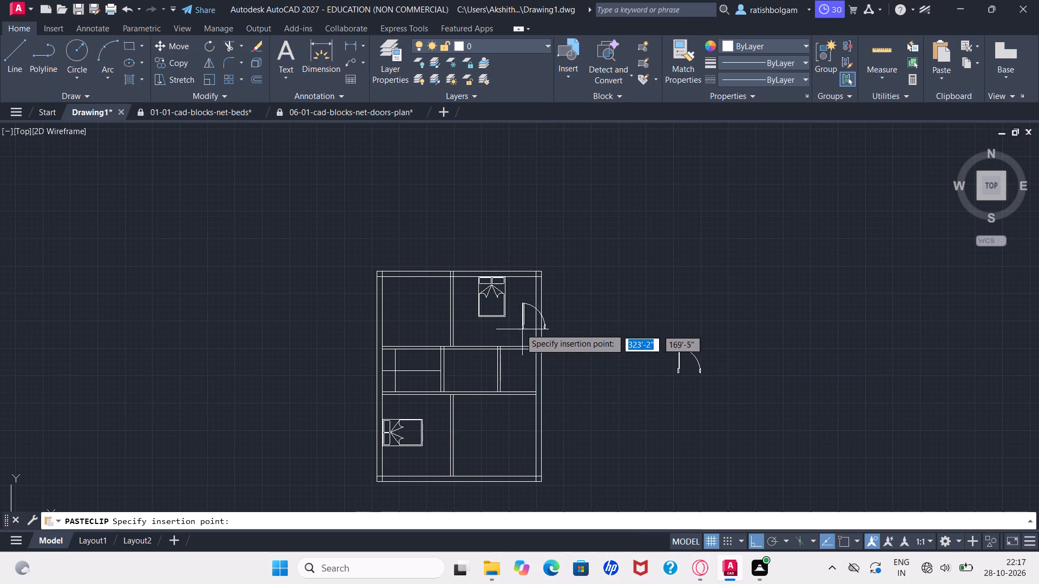
ctrl+scroll(497, 324, up, 1)
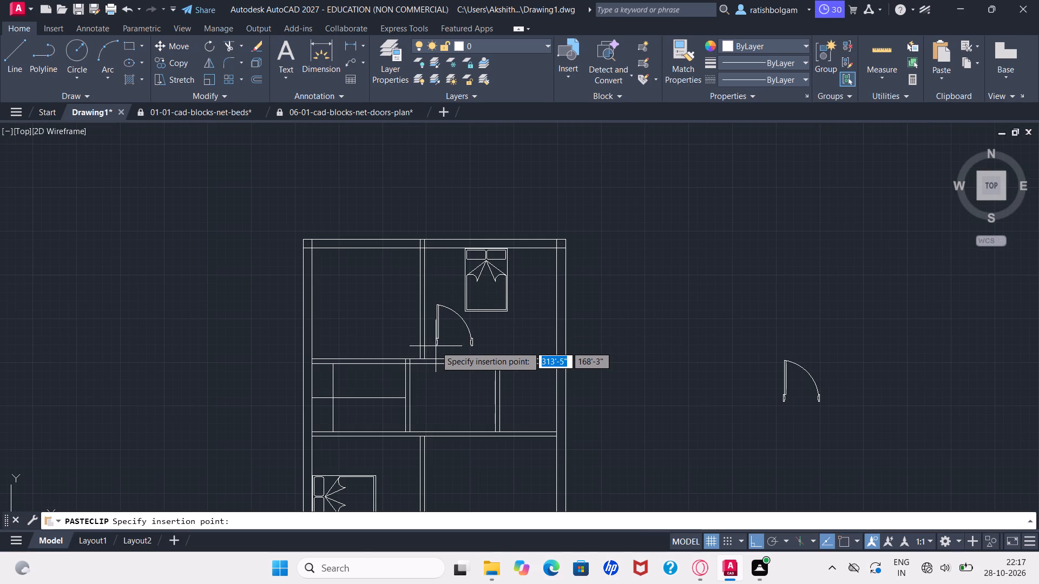
ctrl+scroll(418, 343, up, 2)
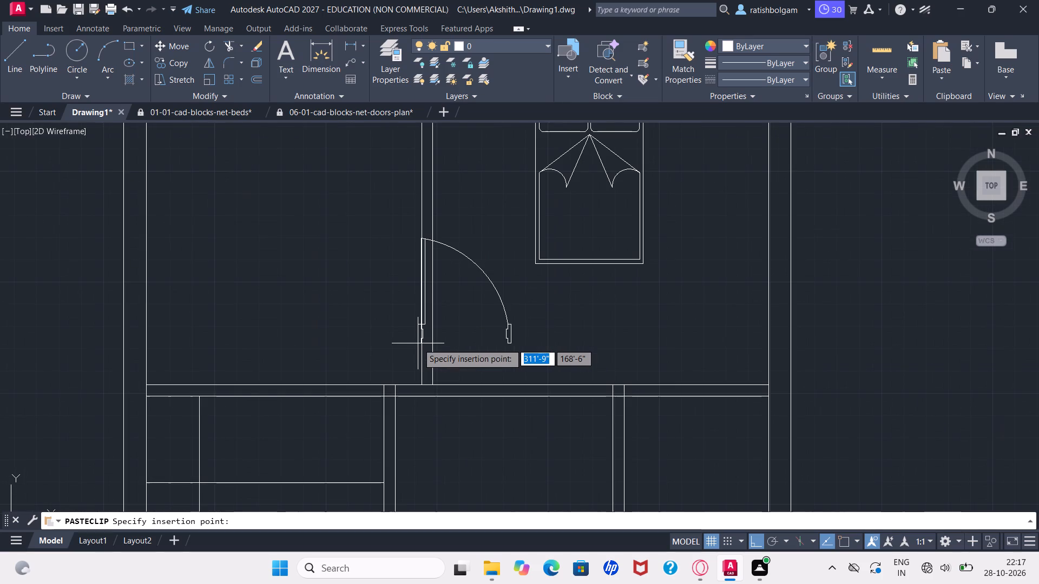
ctrl+scroll(418, 343, down, 1)
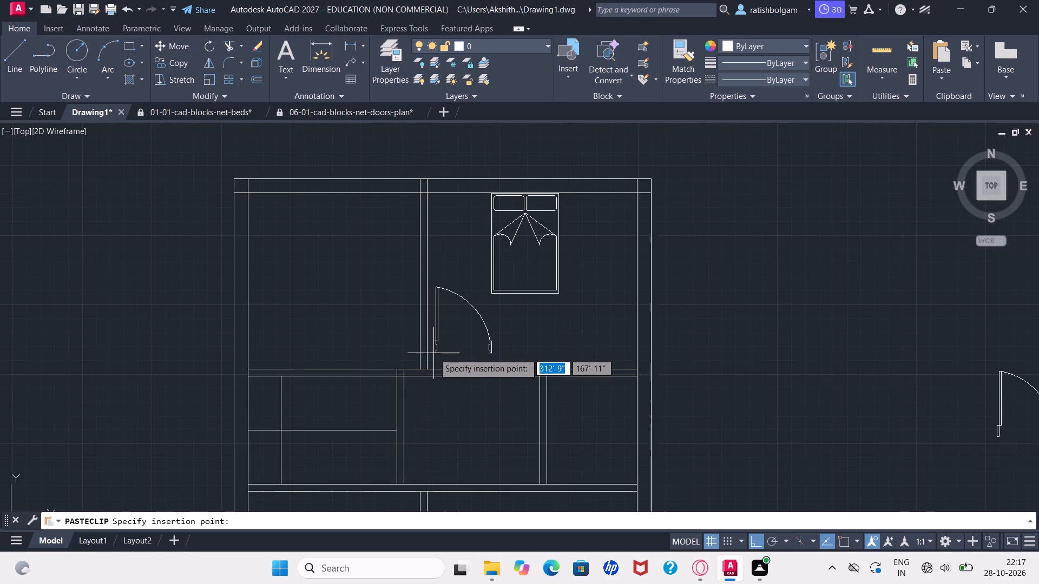
click(429, 382)
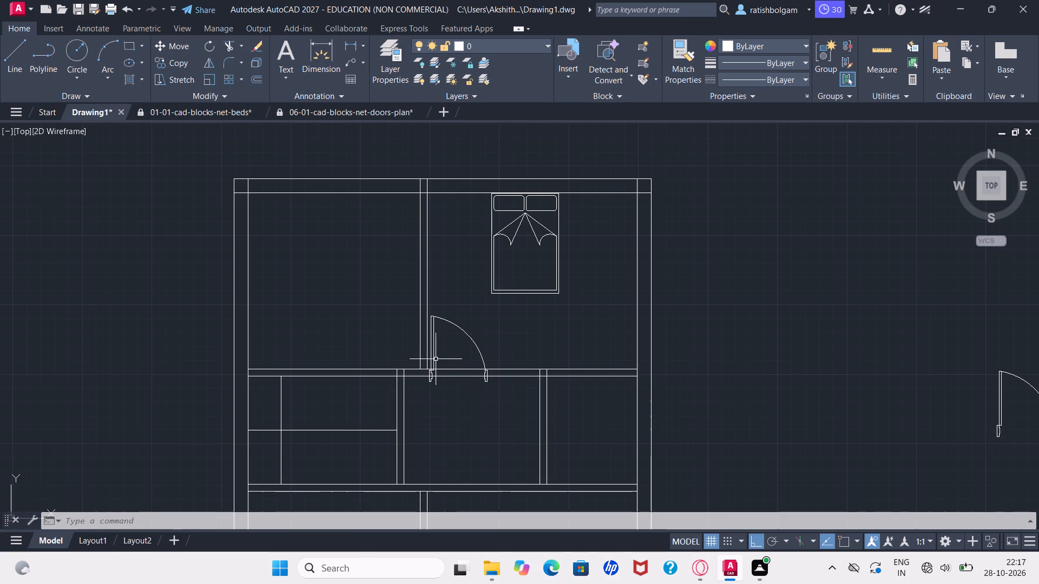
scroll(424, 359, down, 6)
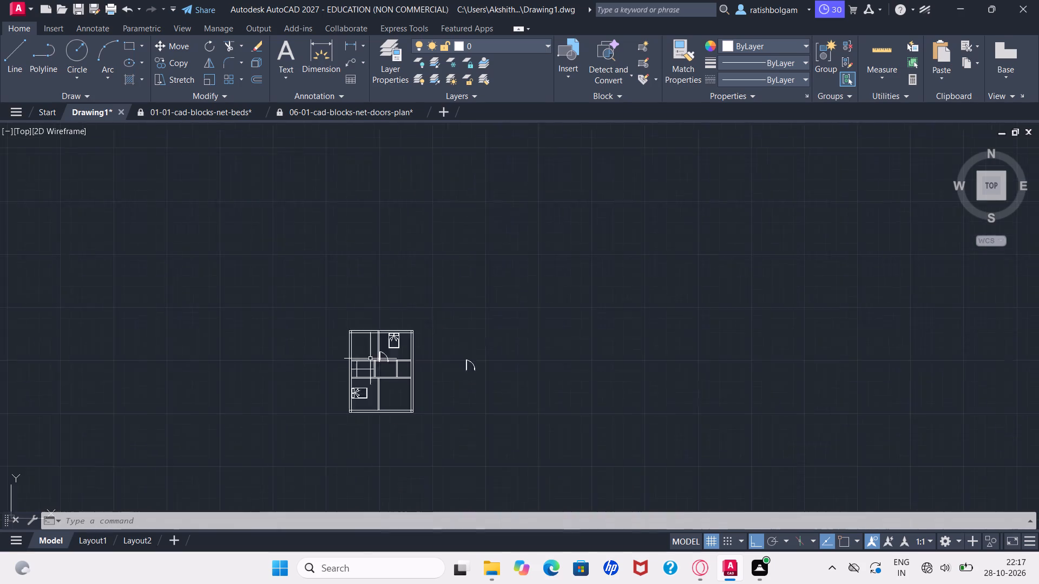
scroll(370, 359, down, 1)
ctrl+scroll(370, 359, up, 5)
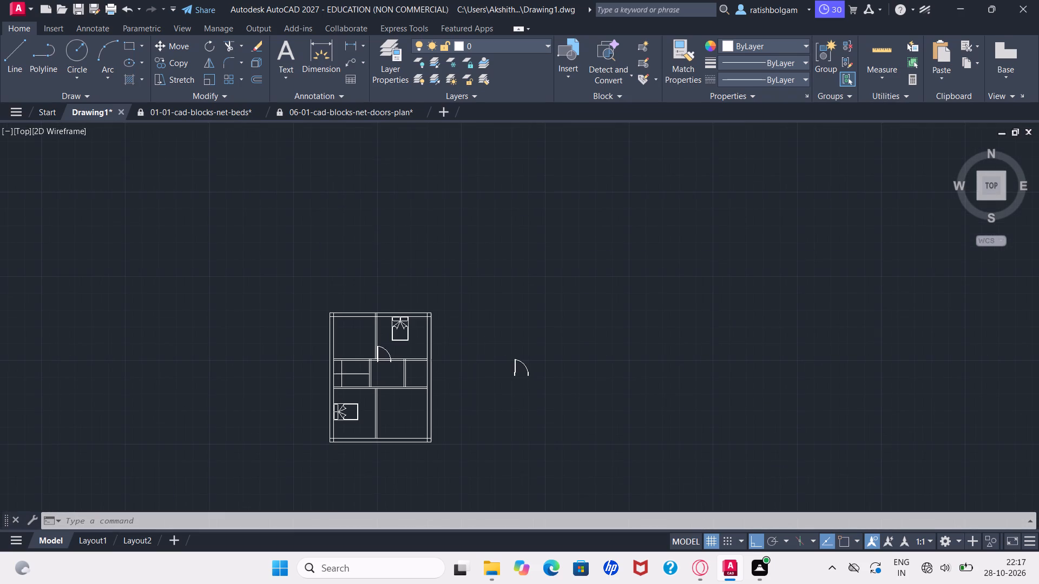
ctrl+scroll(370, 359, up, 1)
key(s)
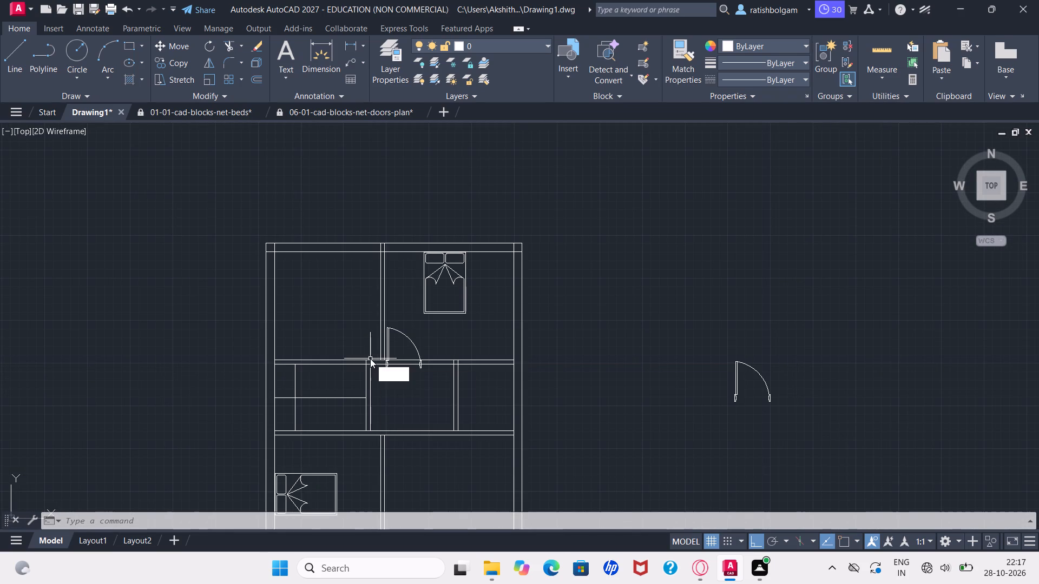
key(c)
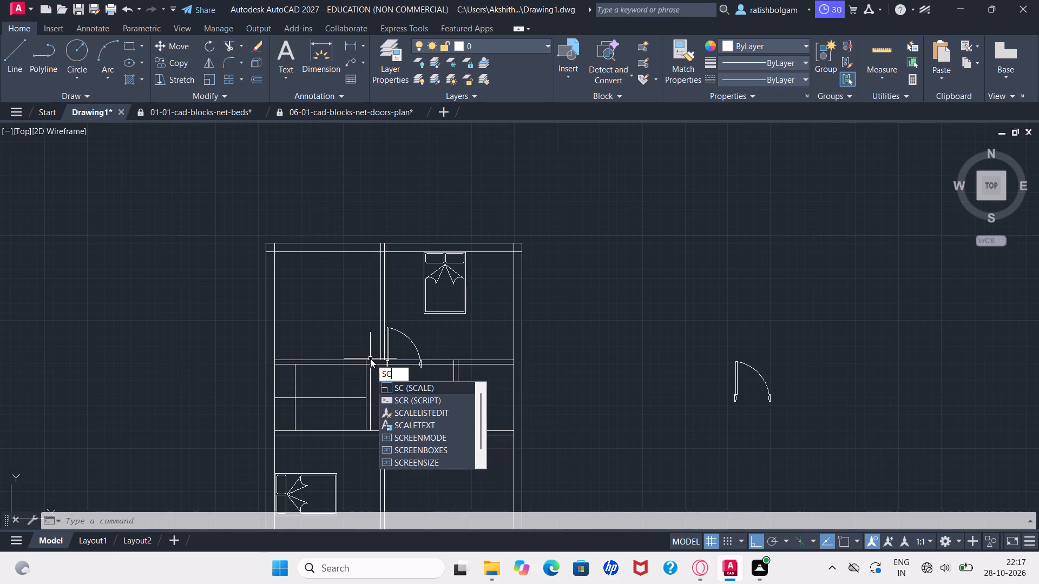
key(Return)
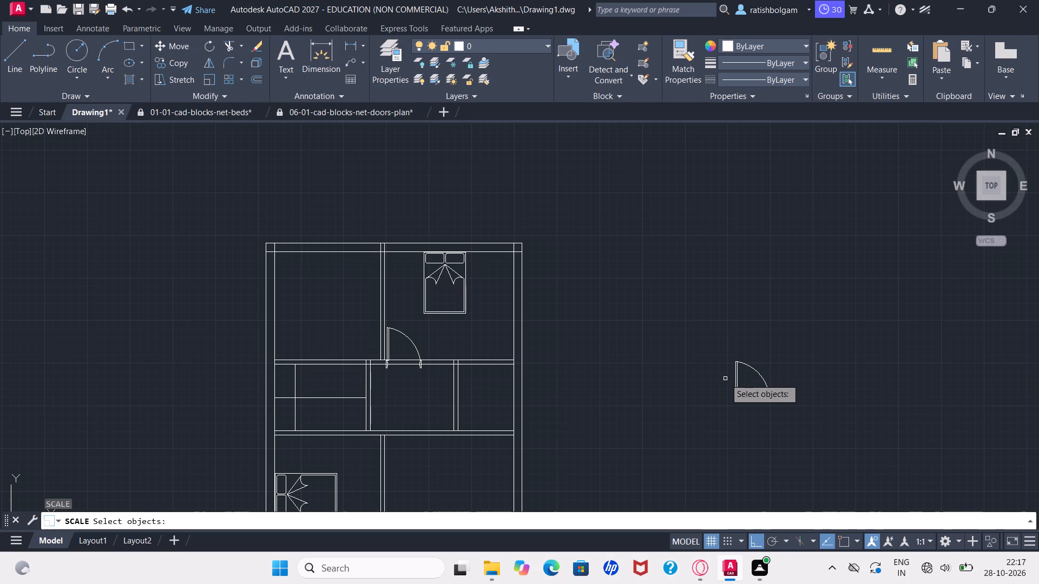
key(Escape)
Mirror the spare door east of the plan about a vertical line through its leaf, erasing the source object.
text(mi)
key(Return)
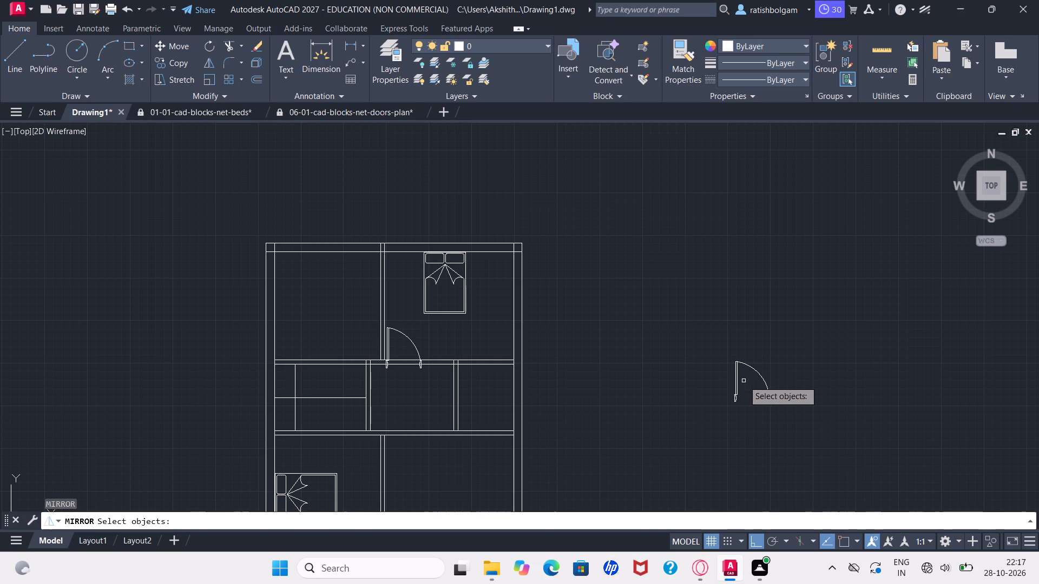
click(737, 379)
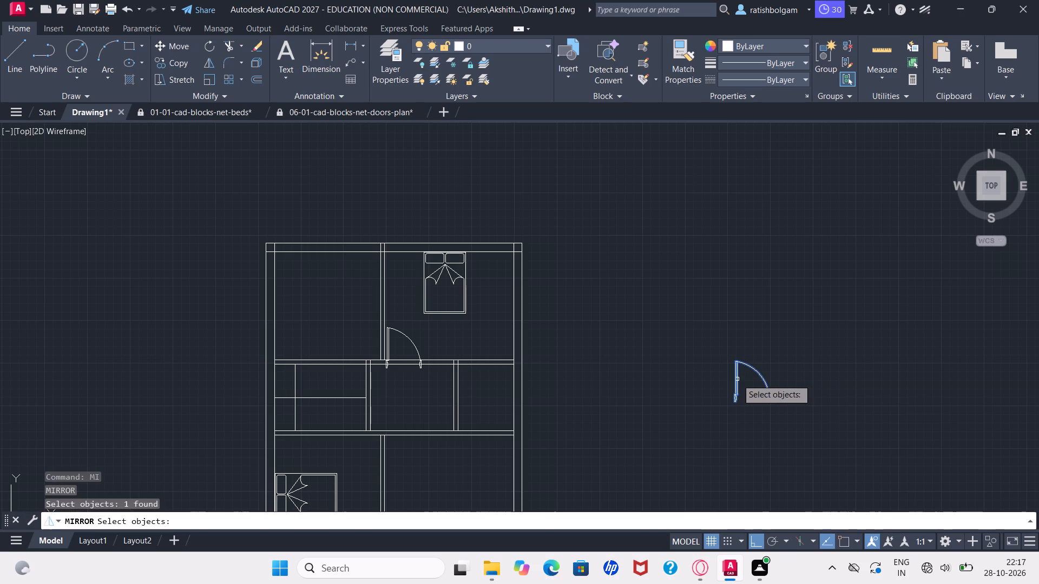
key(Return)
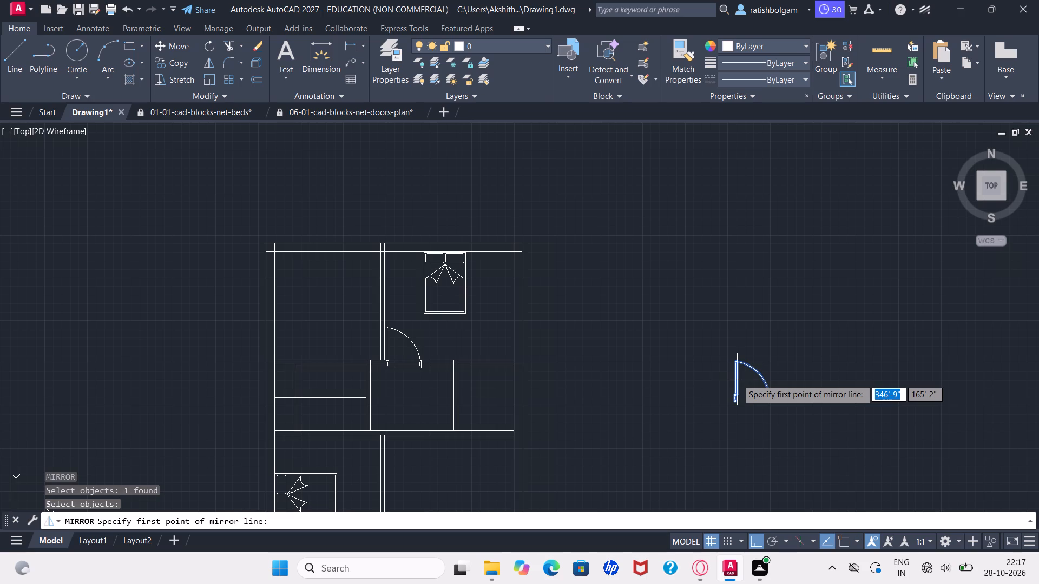
click(737, 379)
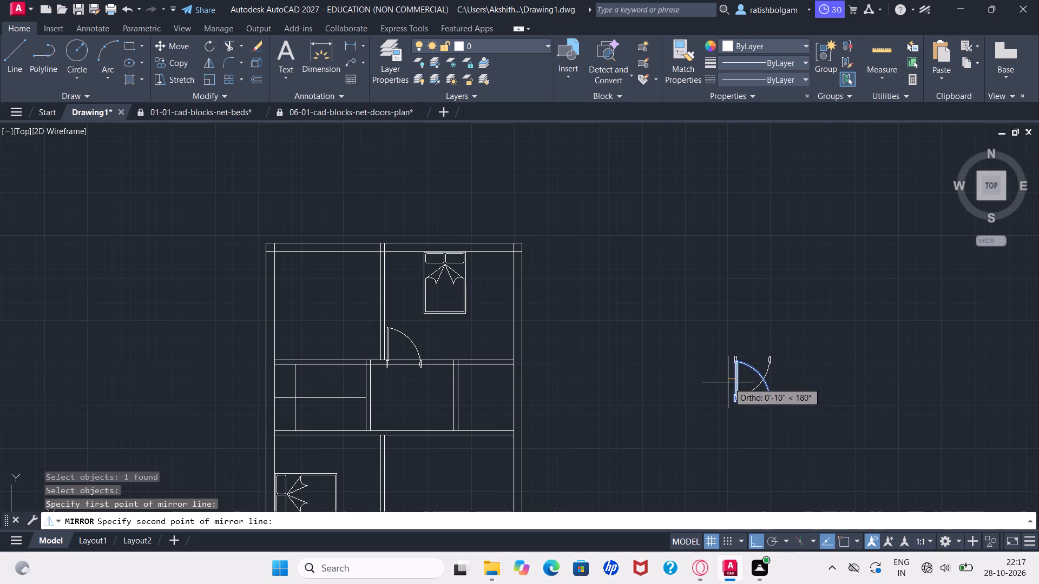
click(703, 332)
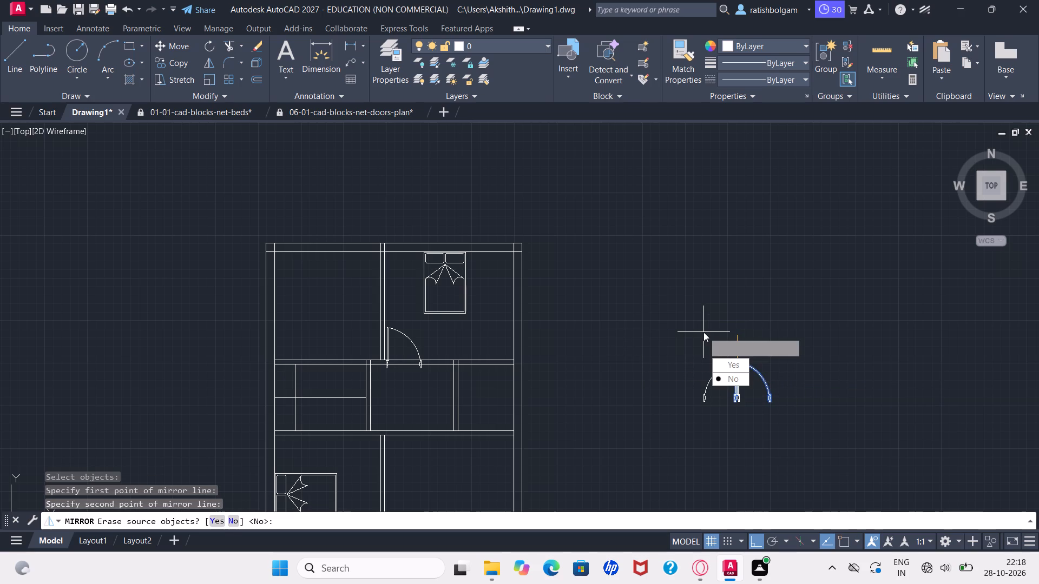
drag(718, 361, 703, 332)
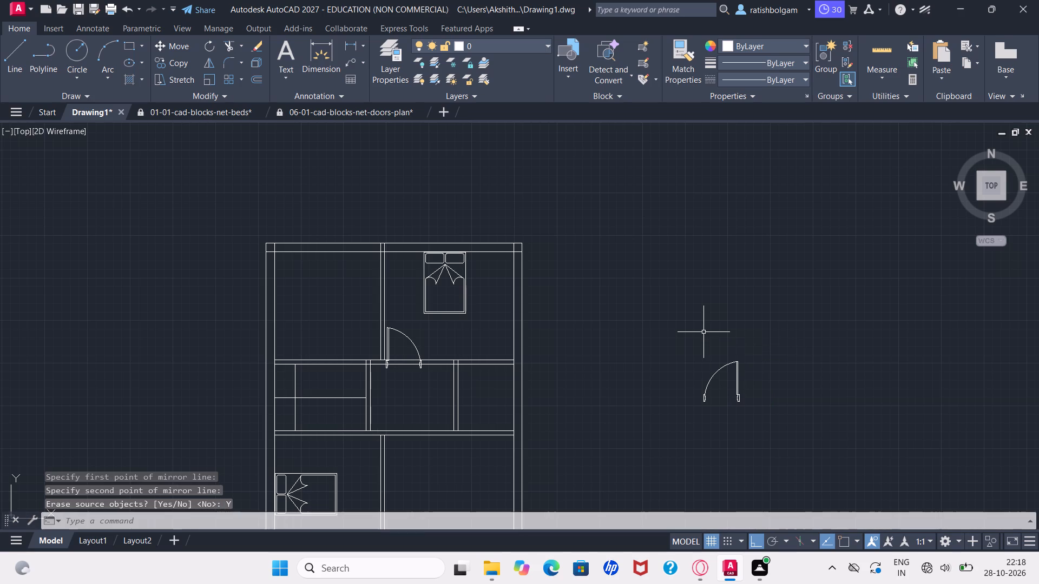
key(Escape)
key(Escape)
key(Escape)
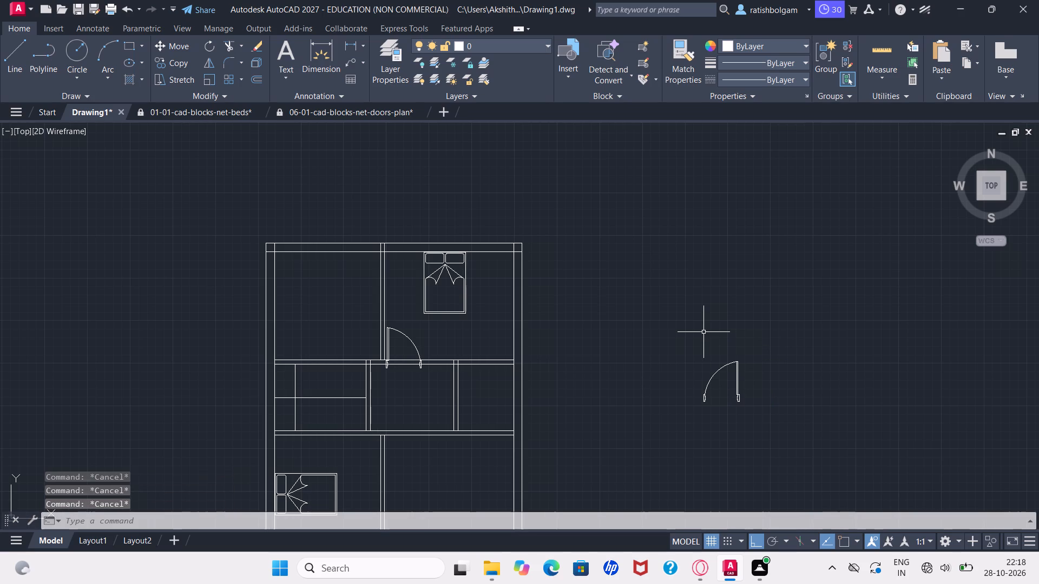
Copy the mirrored spare door and paste it on the northwest room's south wall, just west of the central partition.
click(736, 367)
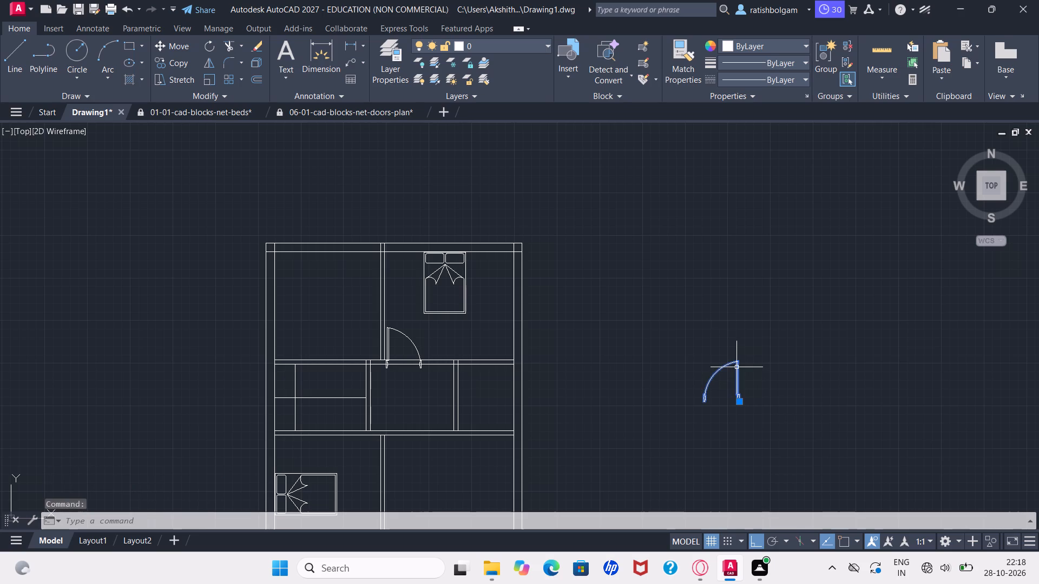
key(ctrl+c)
key(ctrl+v)
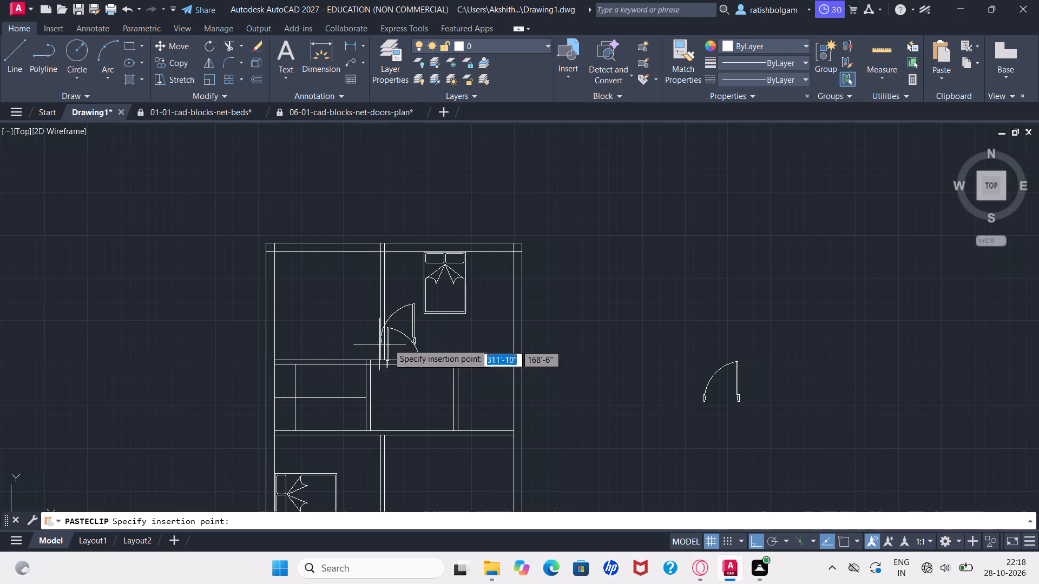
ctrl+scroll(352, 345, up, 1)
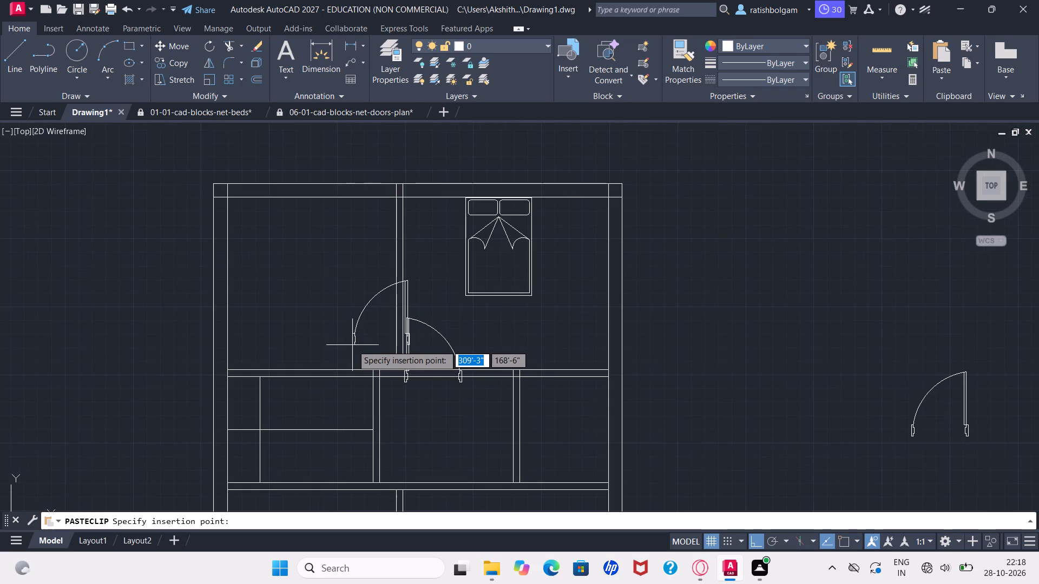
ctrl+scroll(352, 345, up, 1)
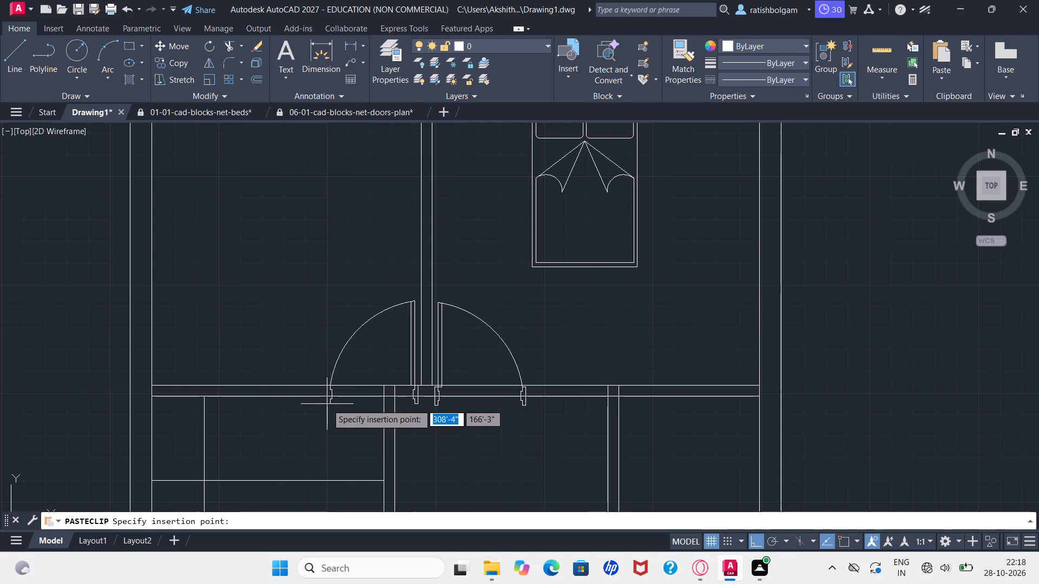
click(327, 404)
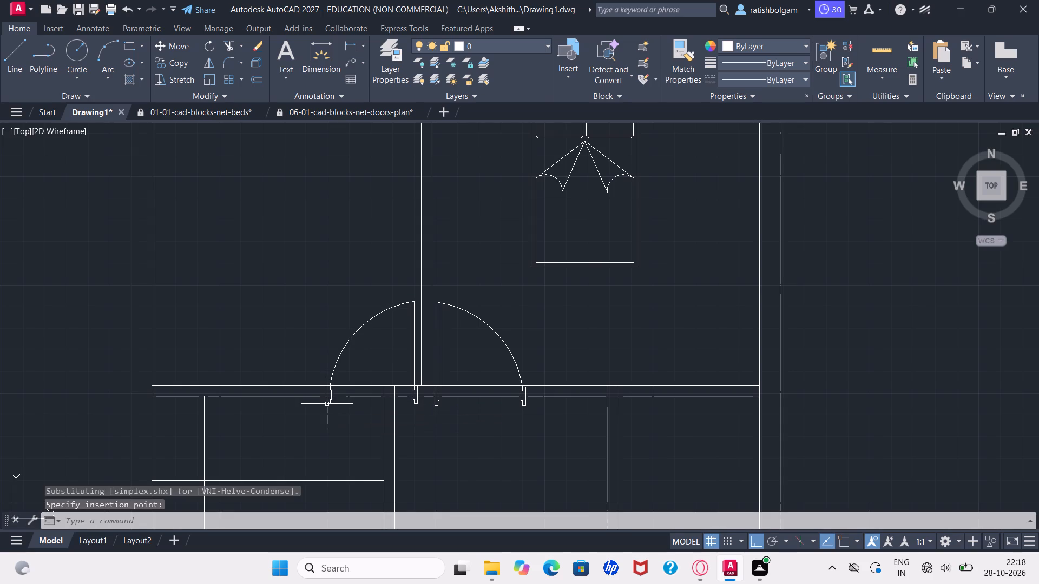
Rotate the spare door east of the plan 90° counterclockwise about a point on its swing arc.
ctrl+scroll(327, 404, down, 4)
ctrl+scroll(327, 404, up, 2)
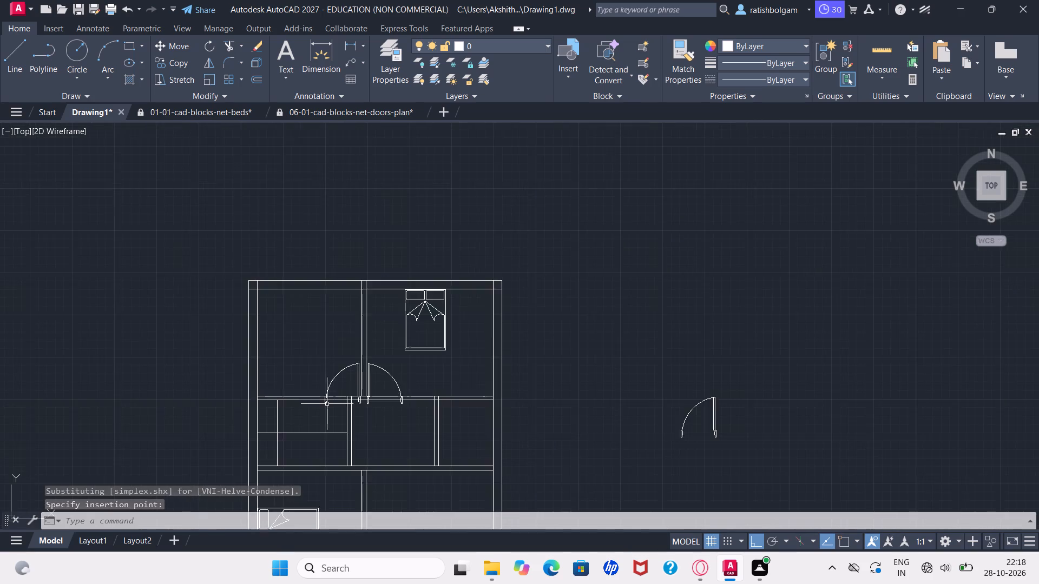
ctrl+scroll(327, 404, up, 1)
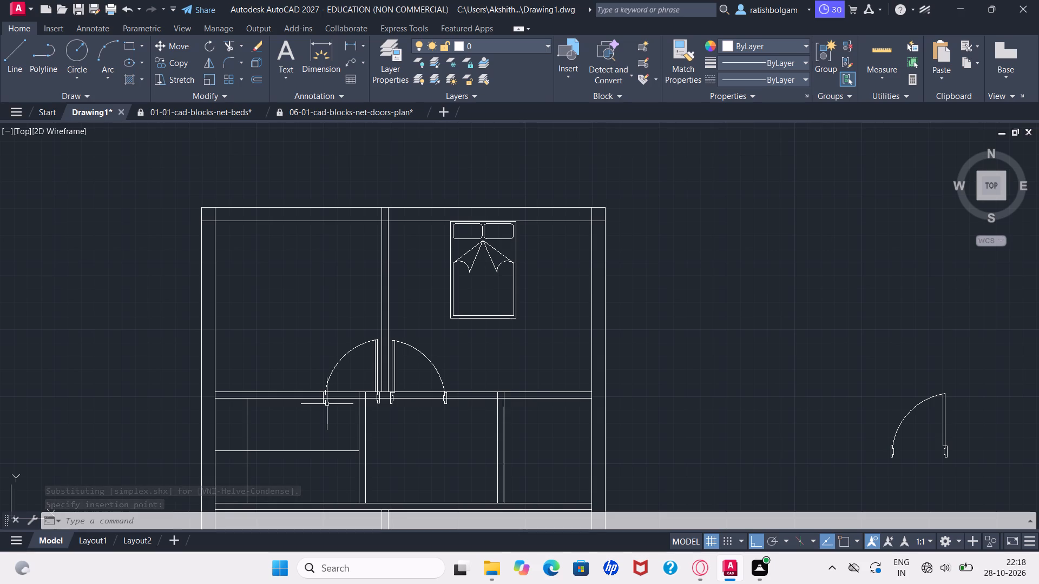
key(p)
key(Return)
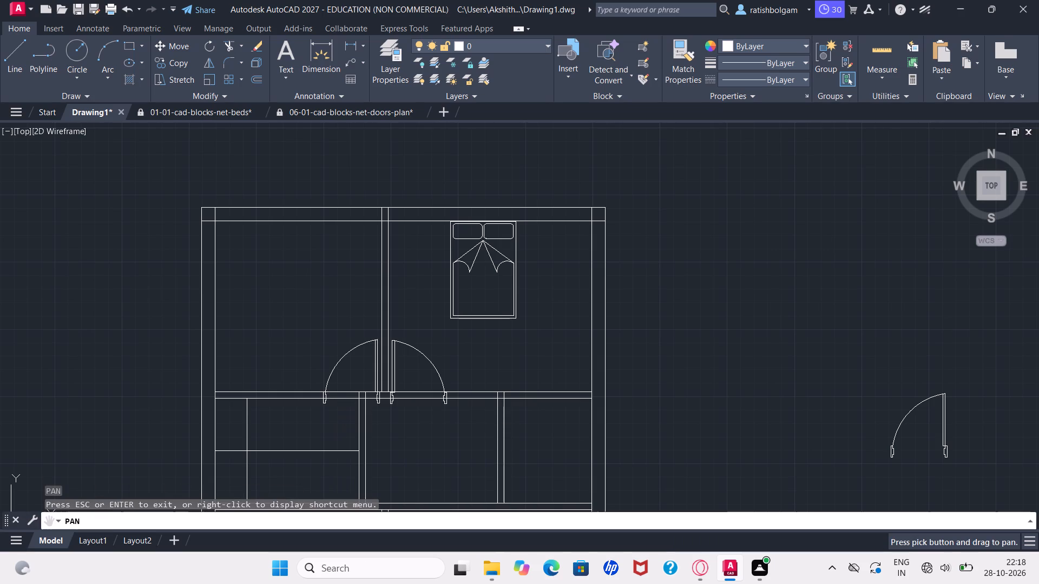
drag(331, 369, 334, 299)
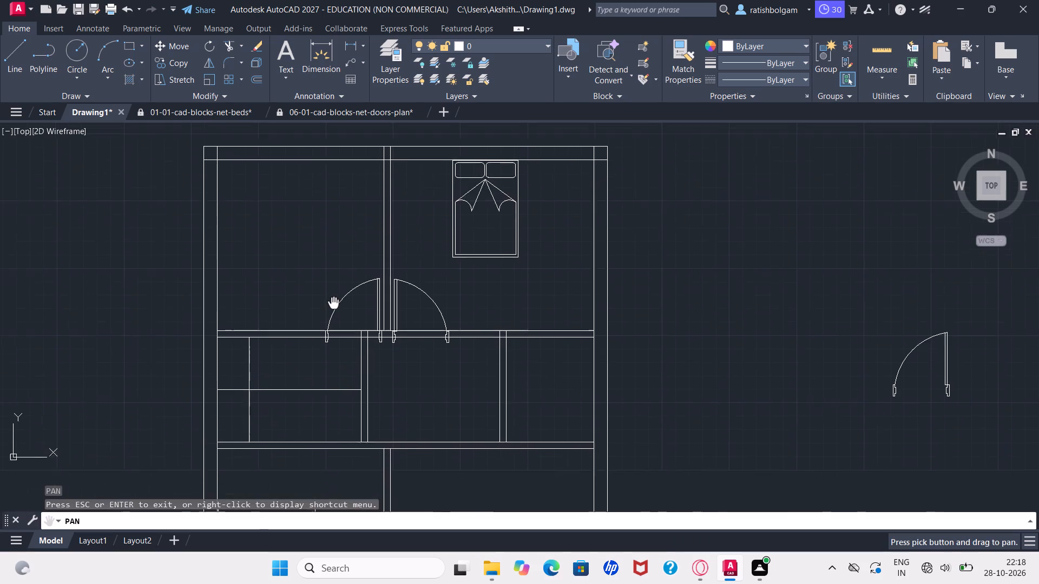
drag(334, 299, 357, 230)
drag(352, 297, 353, 281)
ctrl+scroll(353, 281, down, 1)
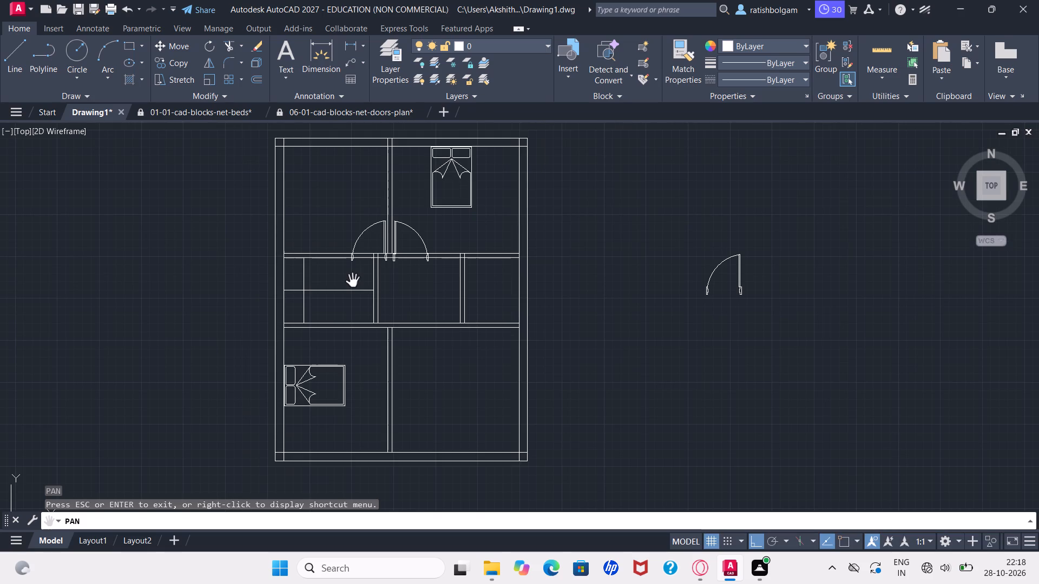
key(Escape)
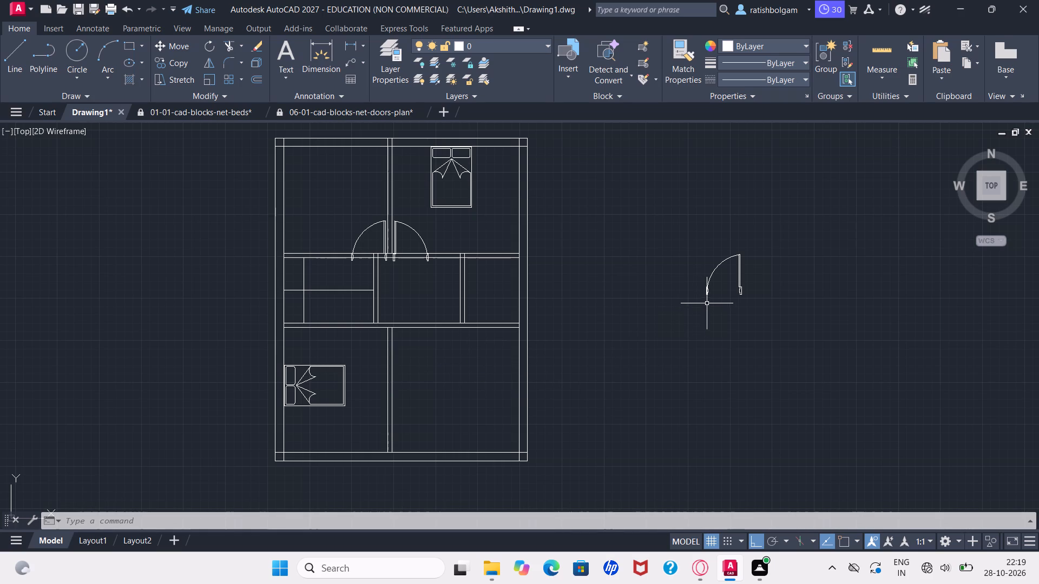
text(ro)
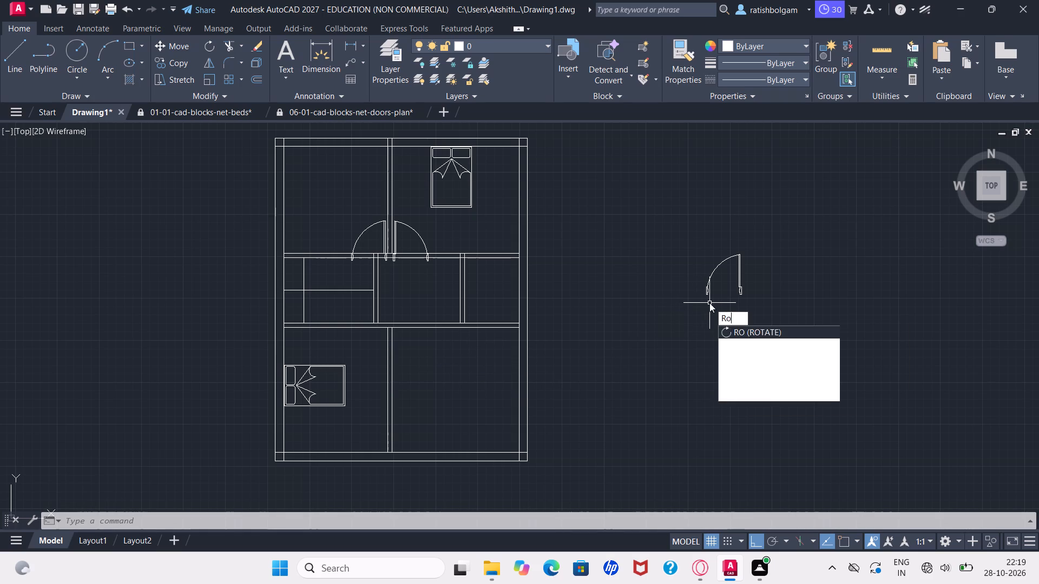
key(Return)
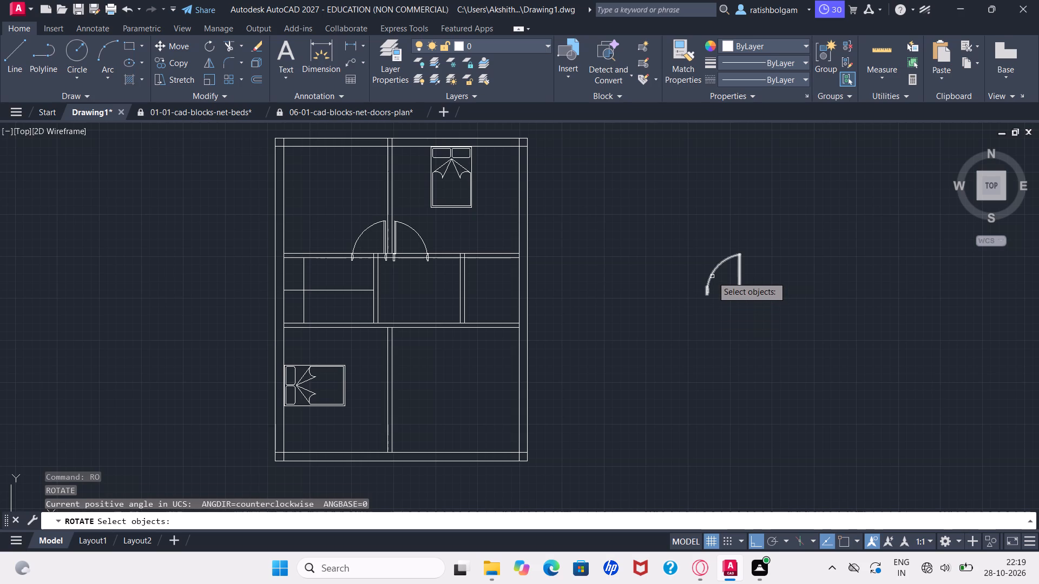
click(712, 276)
key(Return)
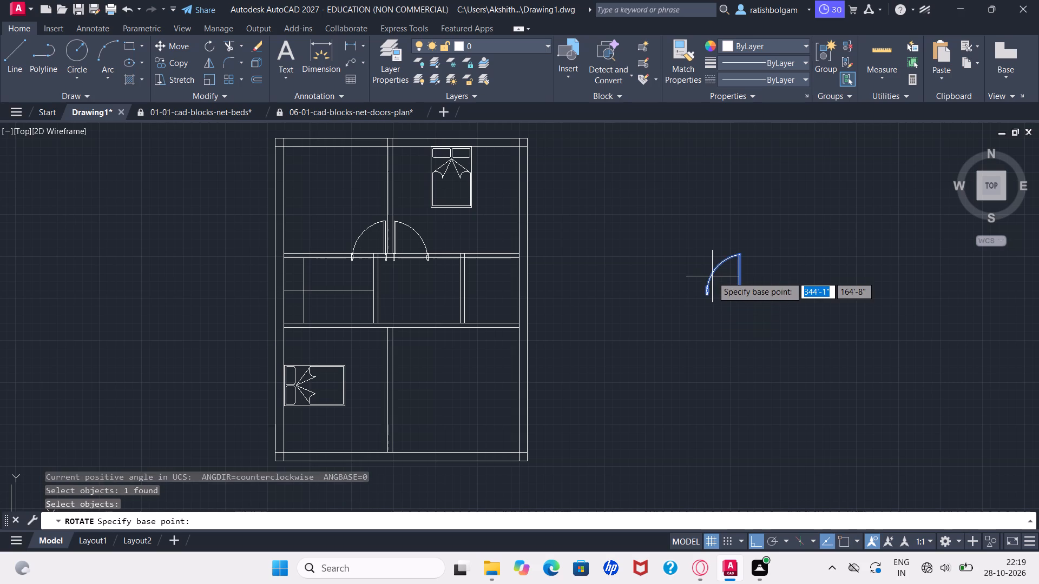
click(712, 276)
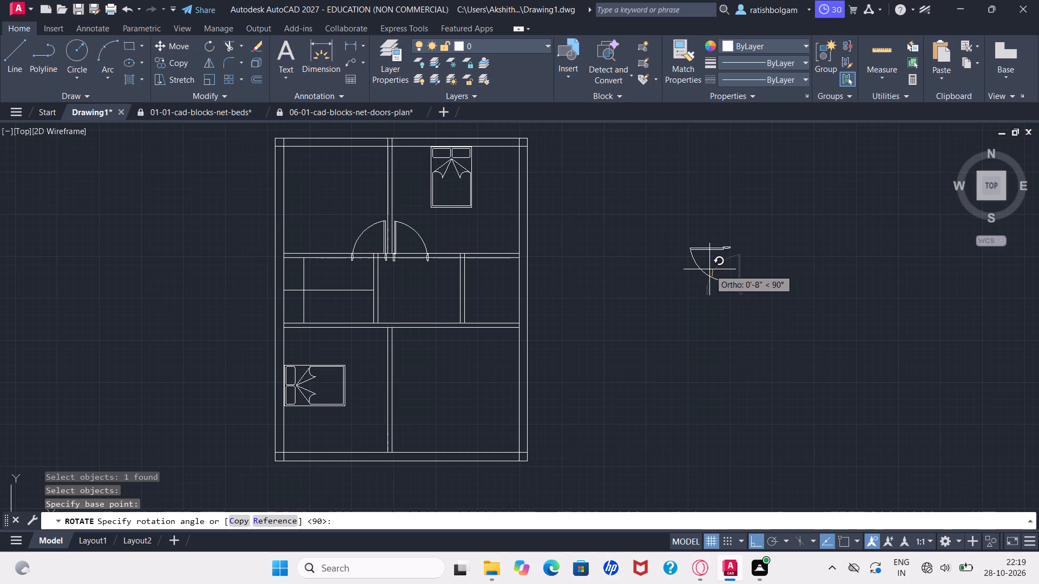
click(709, 269)
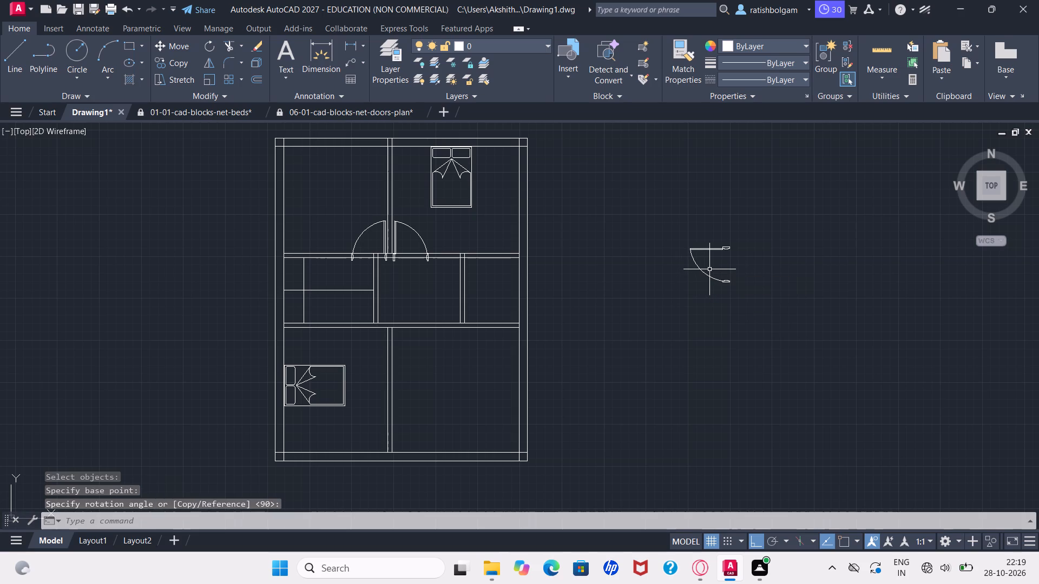
key(Escape)
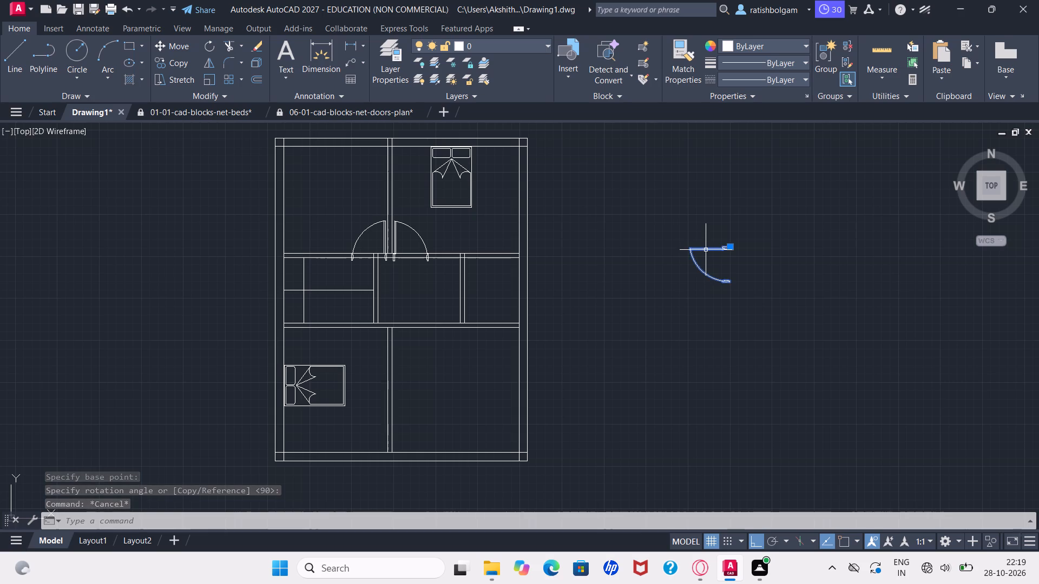
Copy the rotated door and paste it on the southwest room's east partition, just below the corridor wall, swinging into the bedroom.
click(706, 250)
key(ctrl+c)
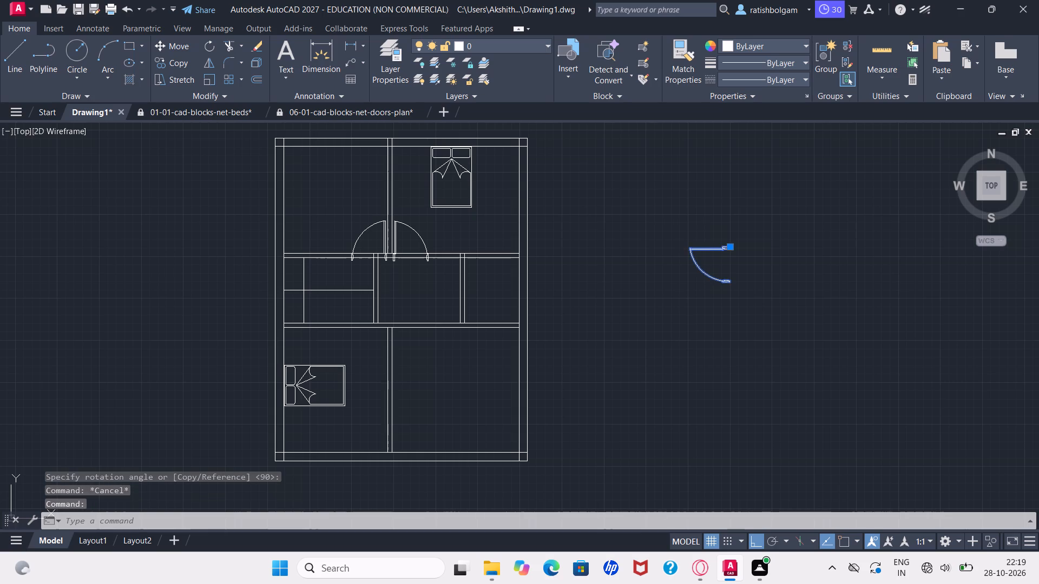
key(ctrl+v)
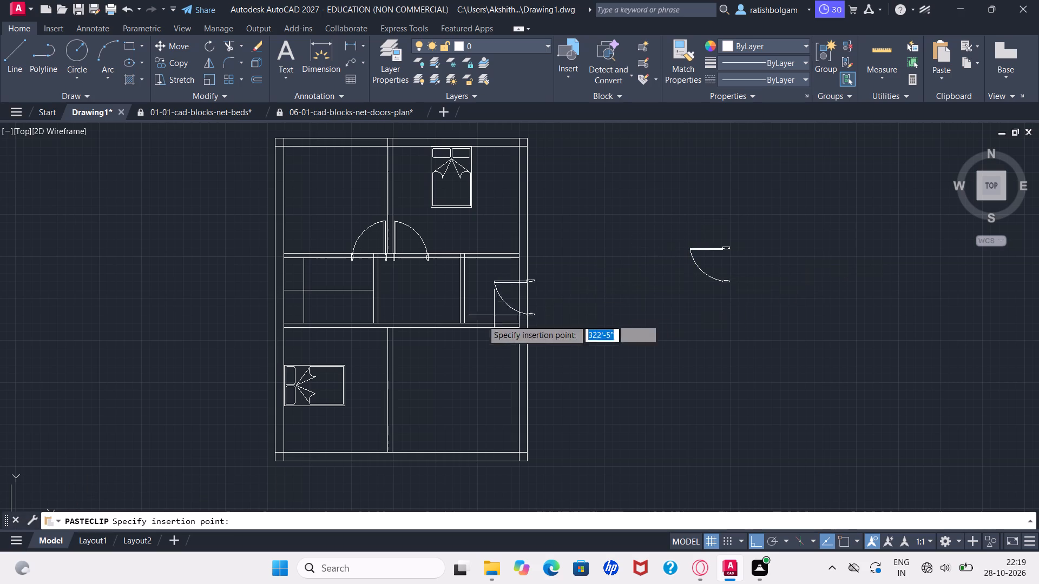
ctrl+scroll(357, 362, up, 2)
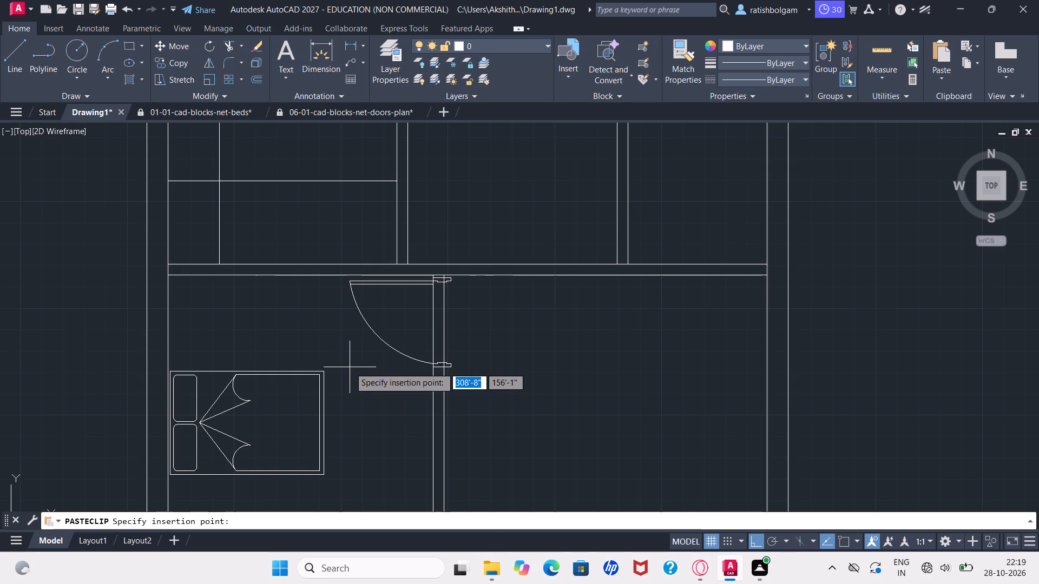
click(350, 367)
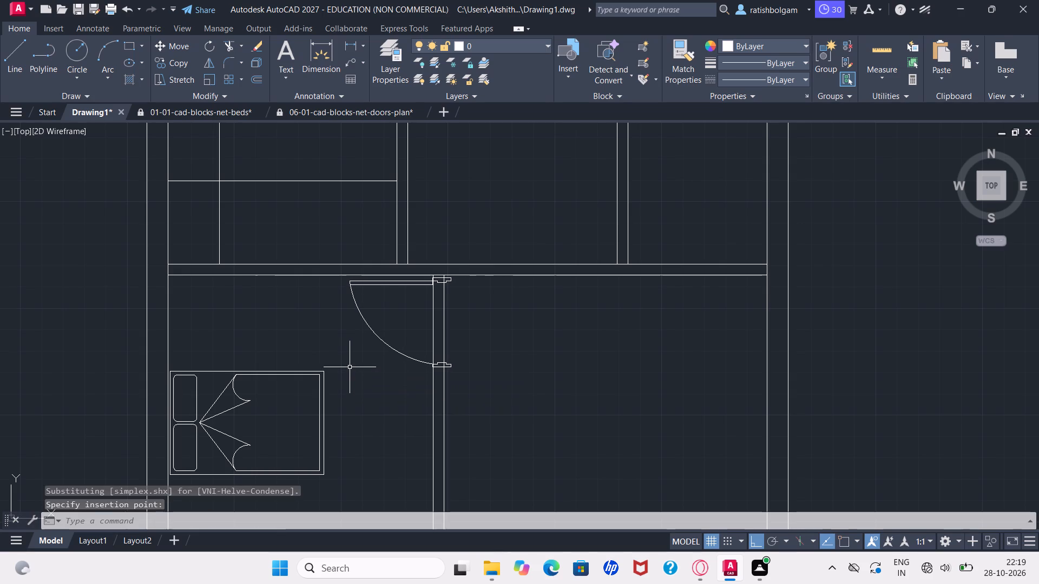
key(Escape)
Rotate the spare door east of the plan a quarter turn clockwise so its leaf stands vertical.
ctrl+scroll(350, 367, down, 2)
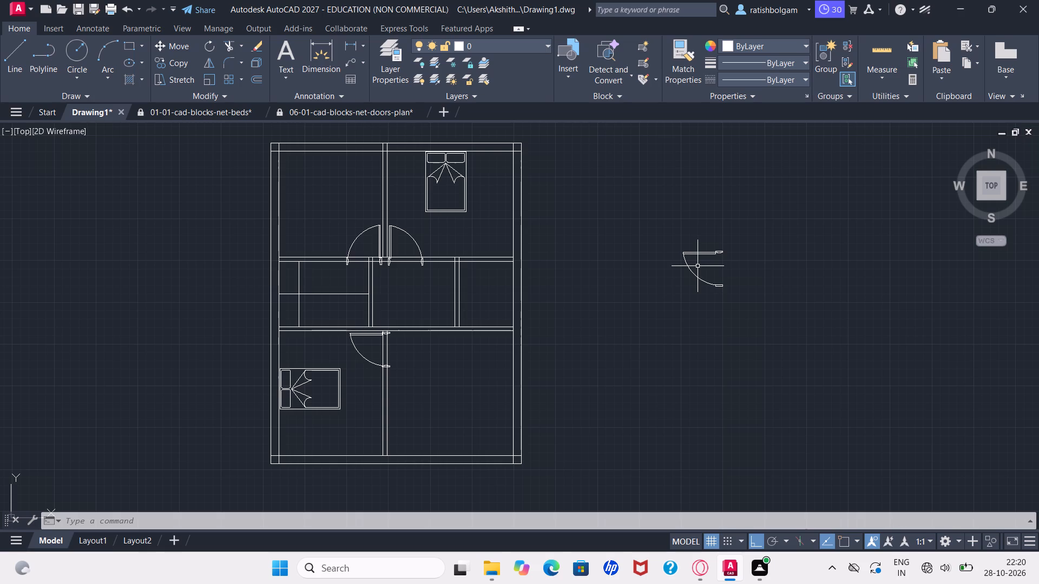
click(698, 266)
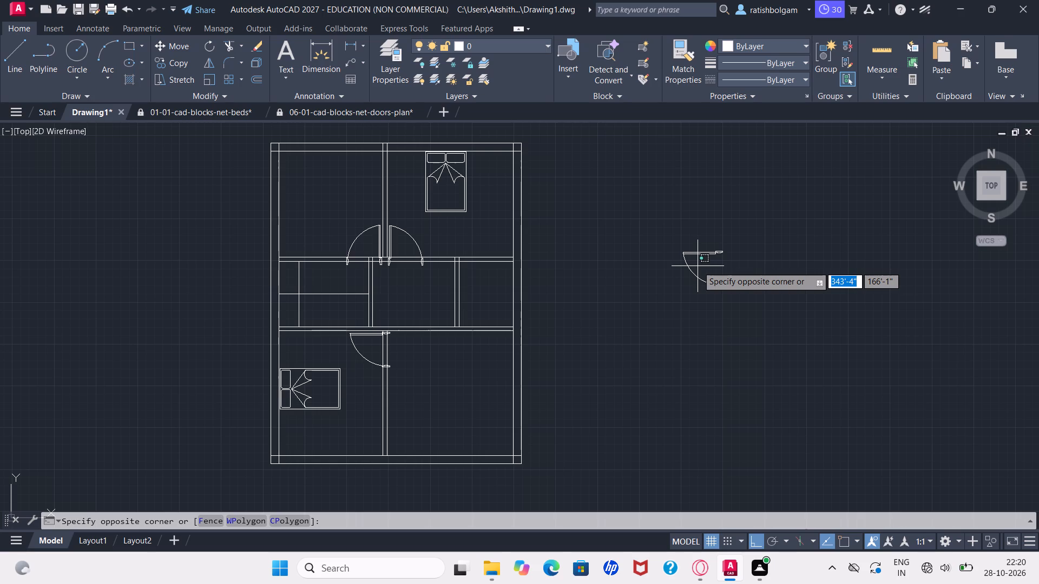
key(Escape)
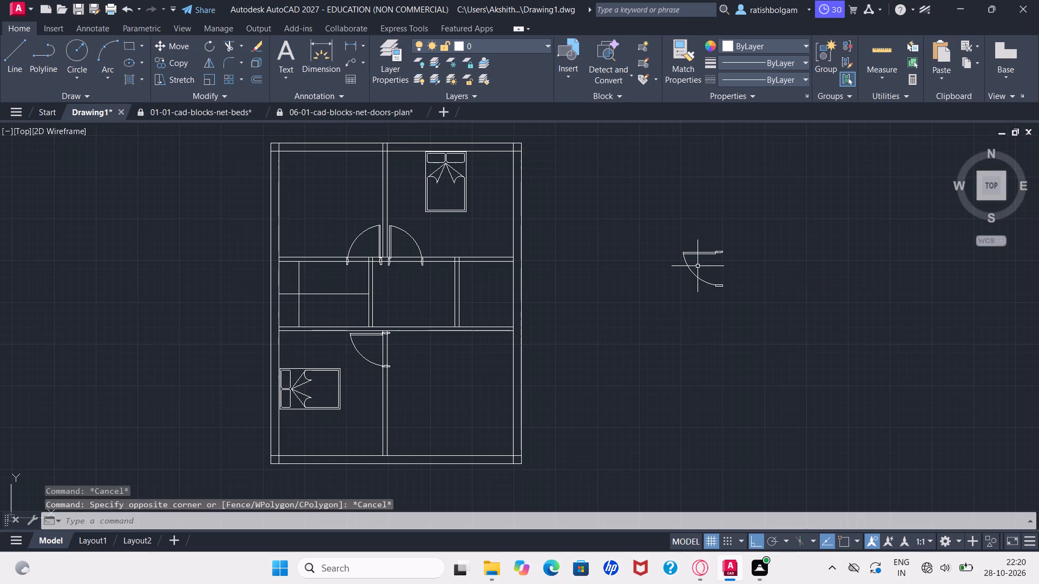
text(ro)
key(Return)
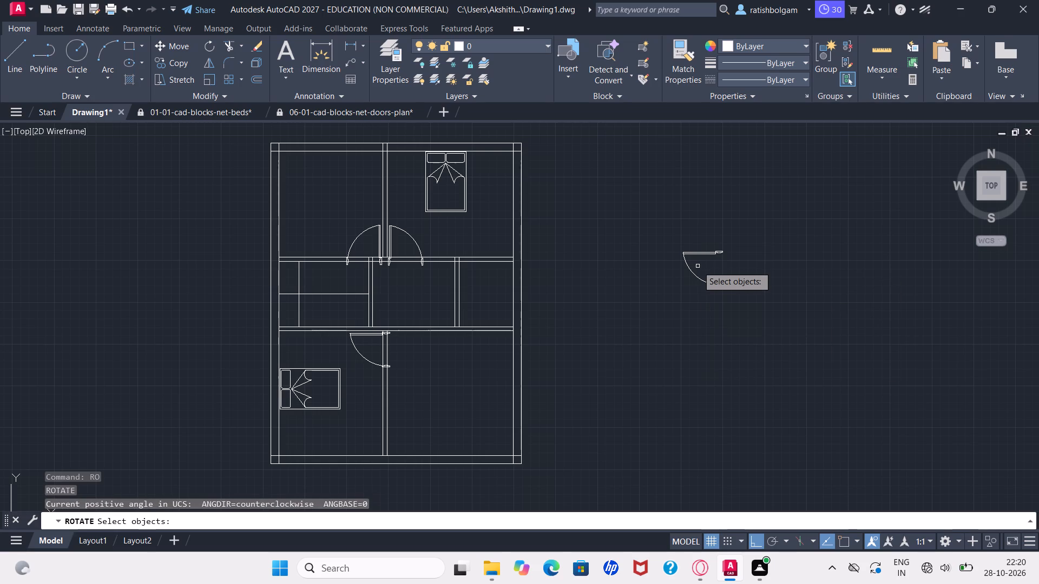
click(694, 254)
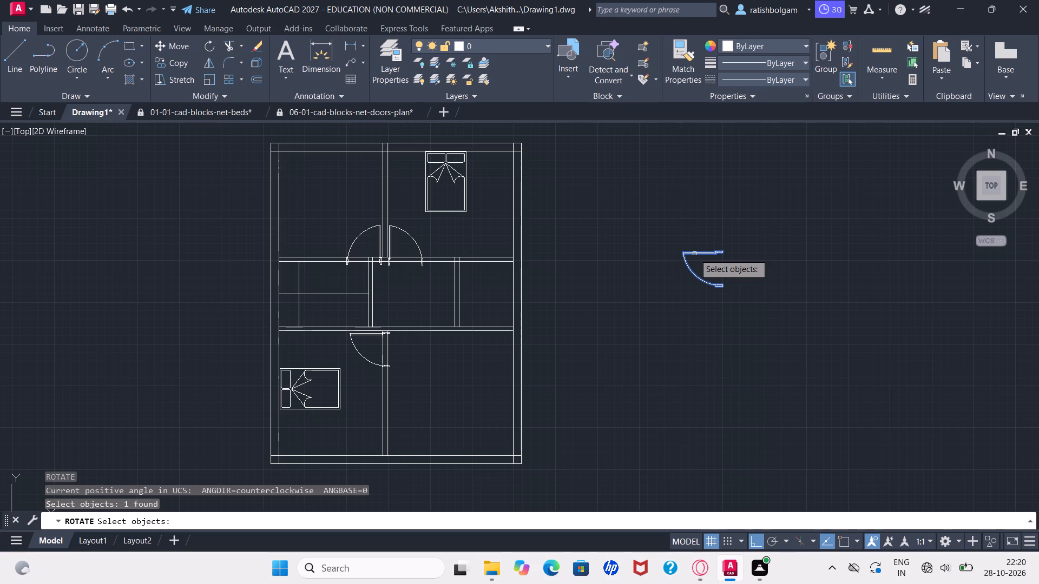
key(Return)
click(694, 254)
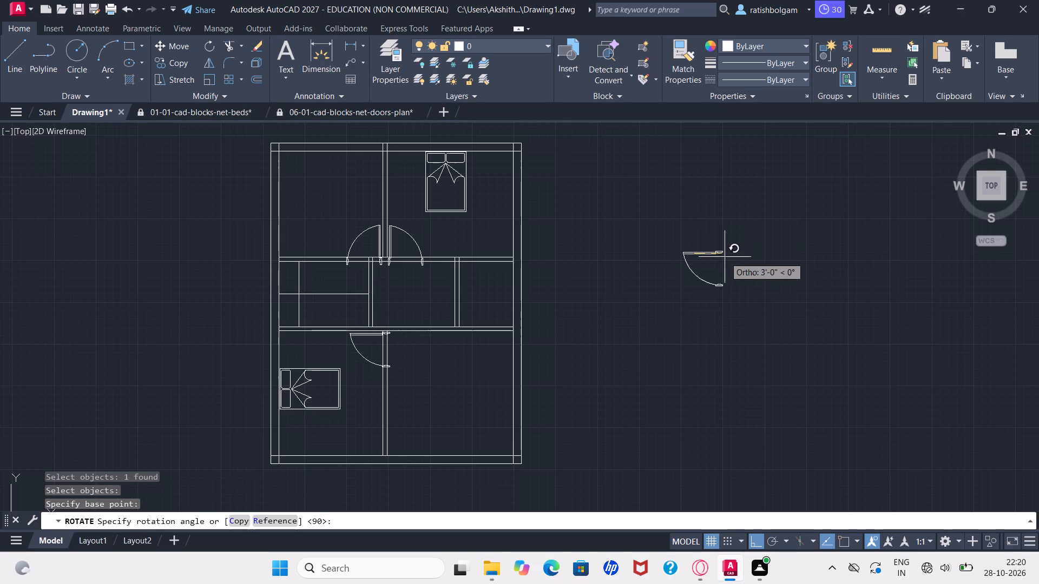
click(700, 284)
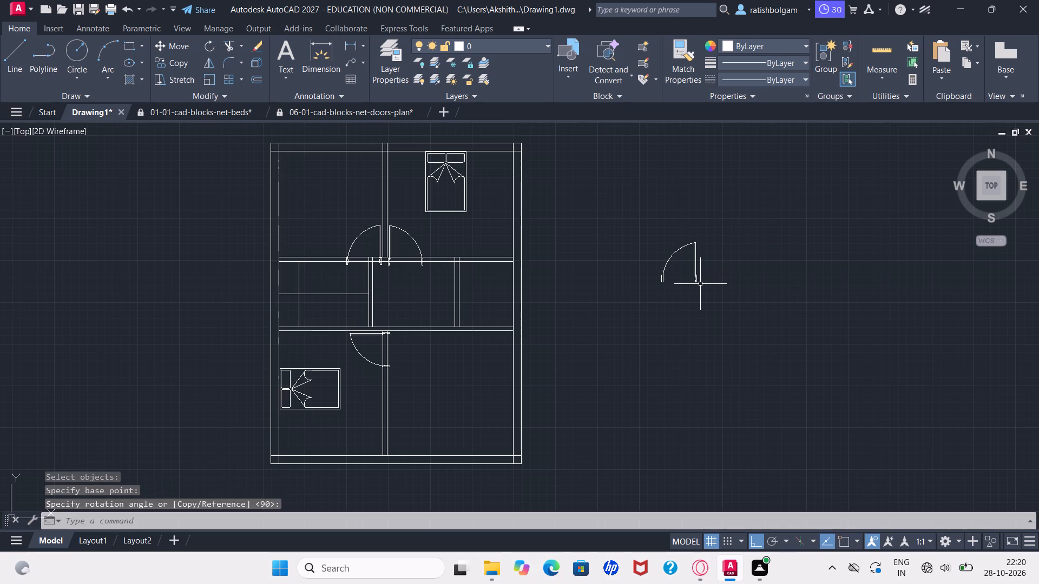
key(Escape)
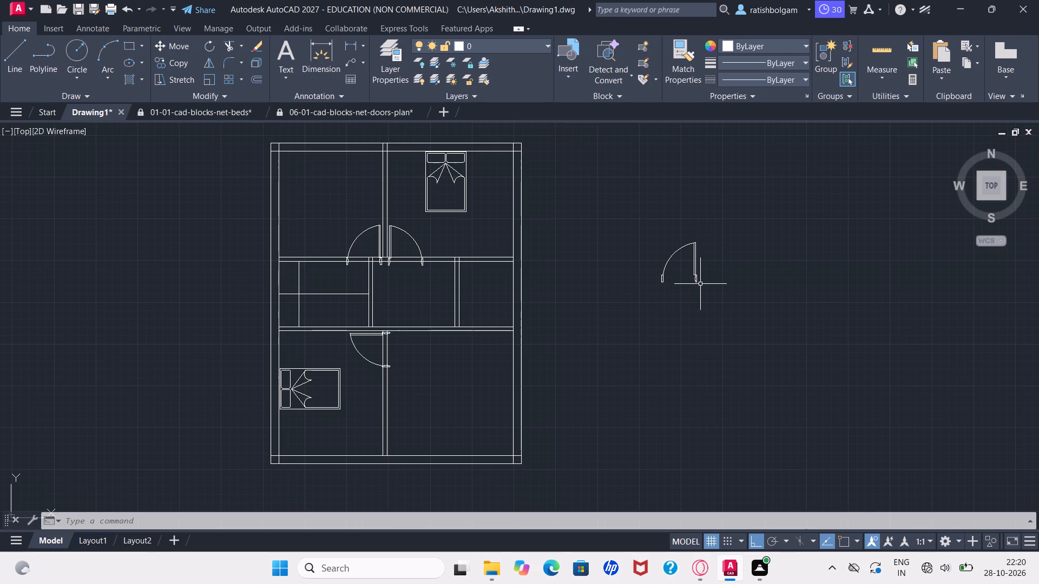
Mirror the spare door east of the plan about a vertical line through its leaf, erasing the source door.
text(mi)
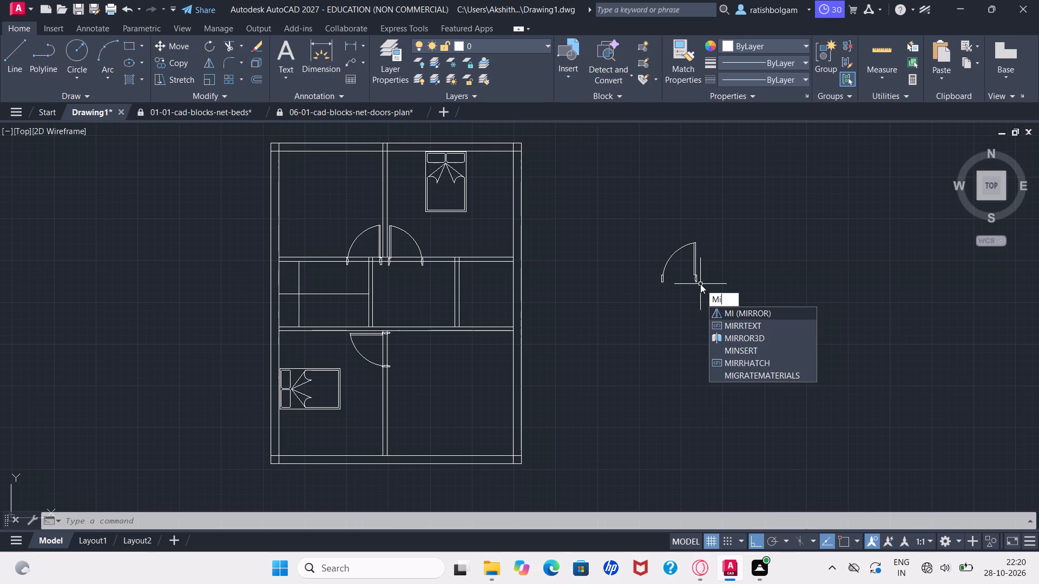
key(Return)
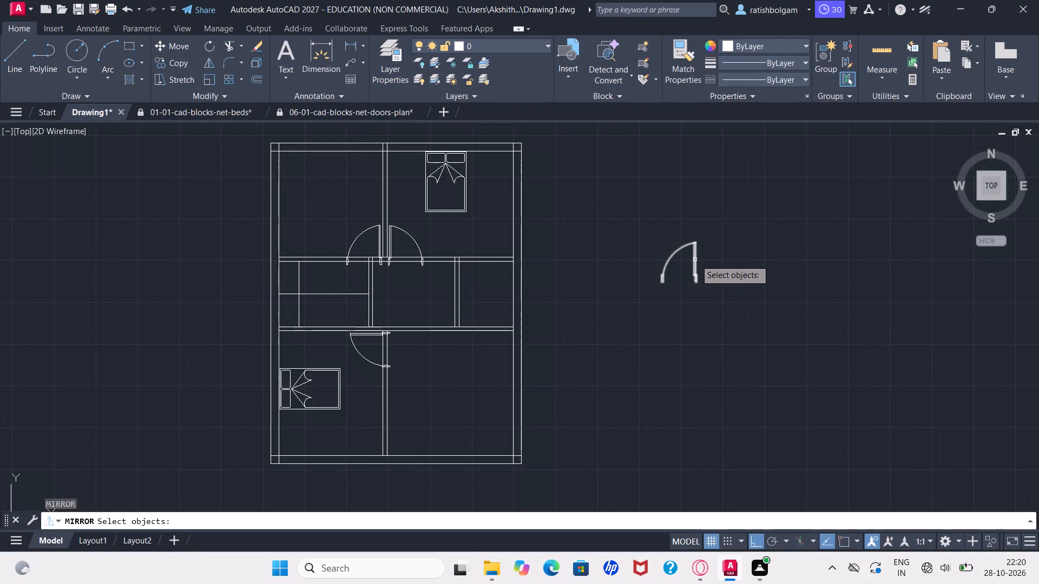
click(695, 260)
key(Return)
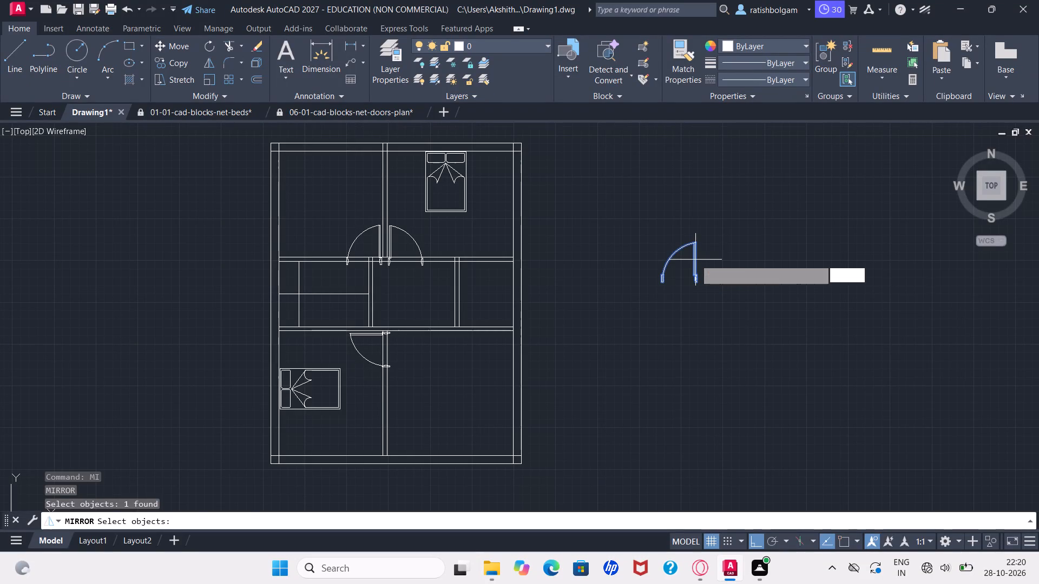
click(695, 260)
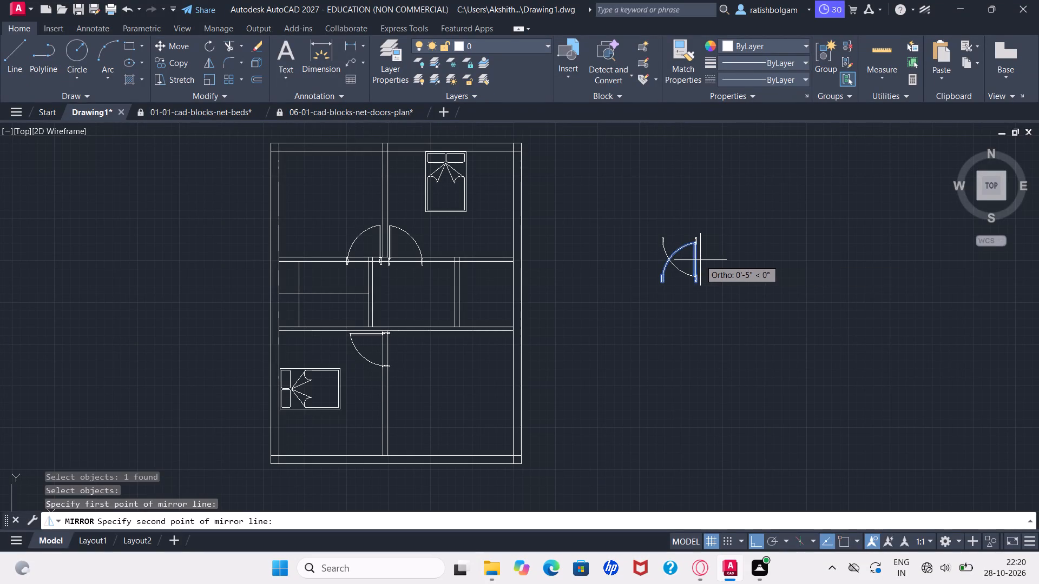
click(703, 294)
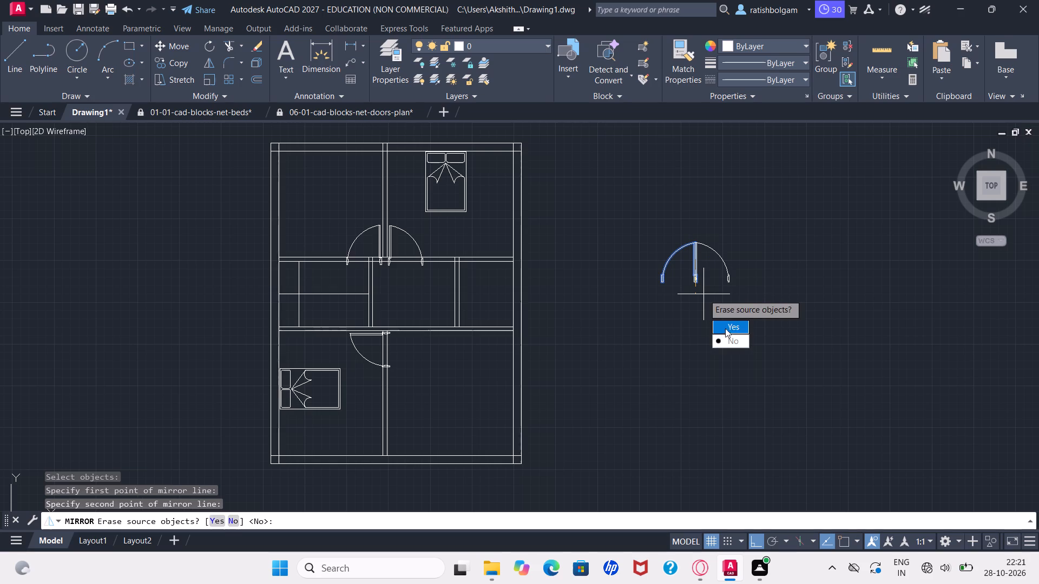
drag(728, 330, 703, 294)
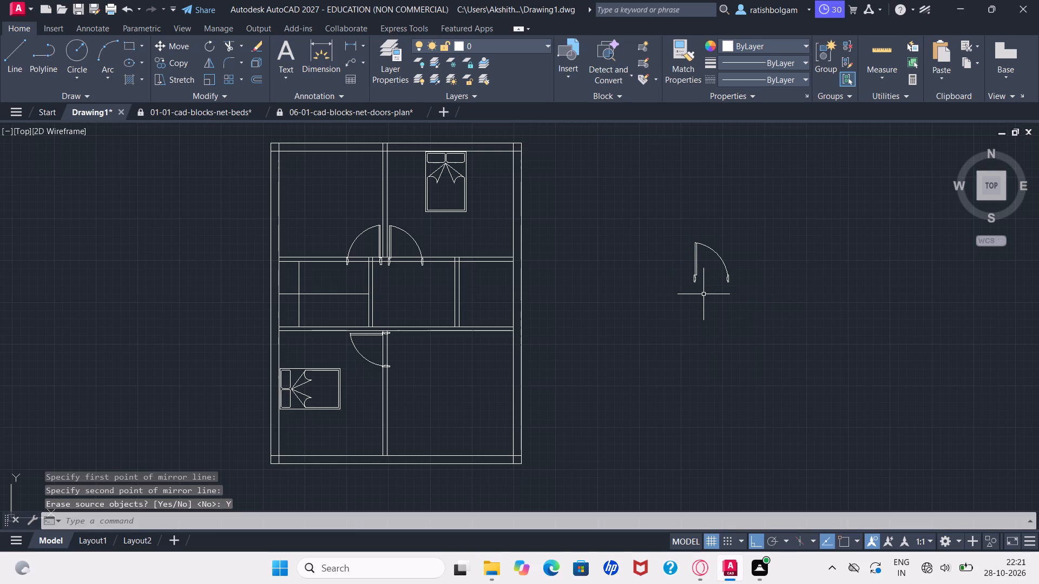
key(Escape)
Copy the mirrored spare door and paste it on the southeast room's south exterior wall, just east of the central partition.
click(696, 265)
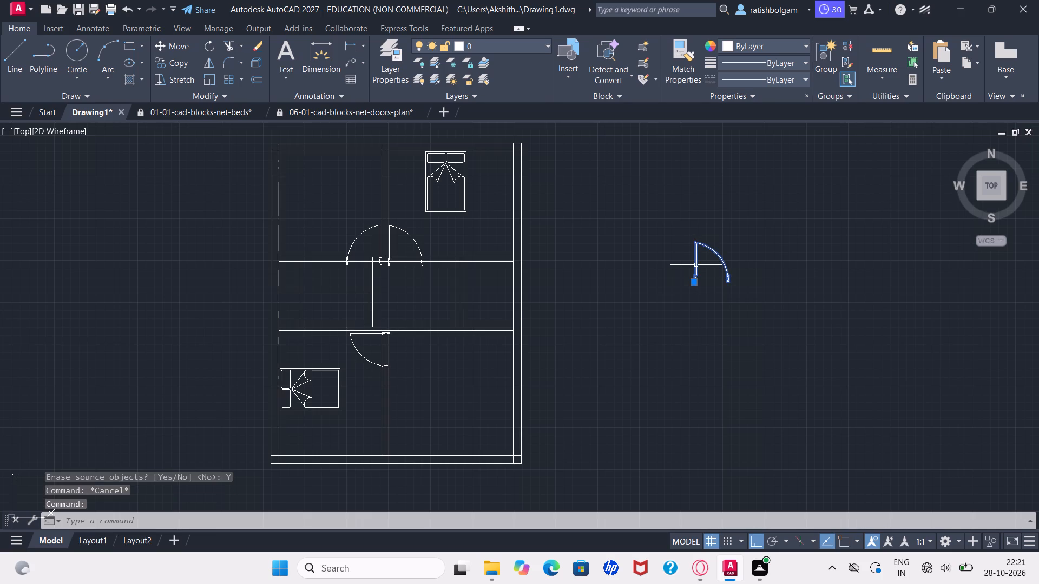
key(ctrl+c)
key(ctrl+v)
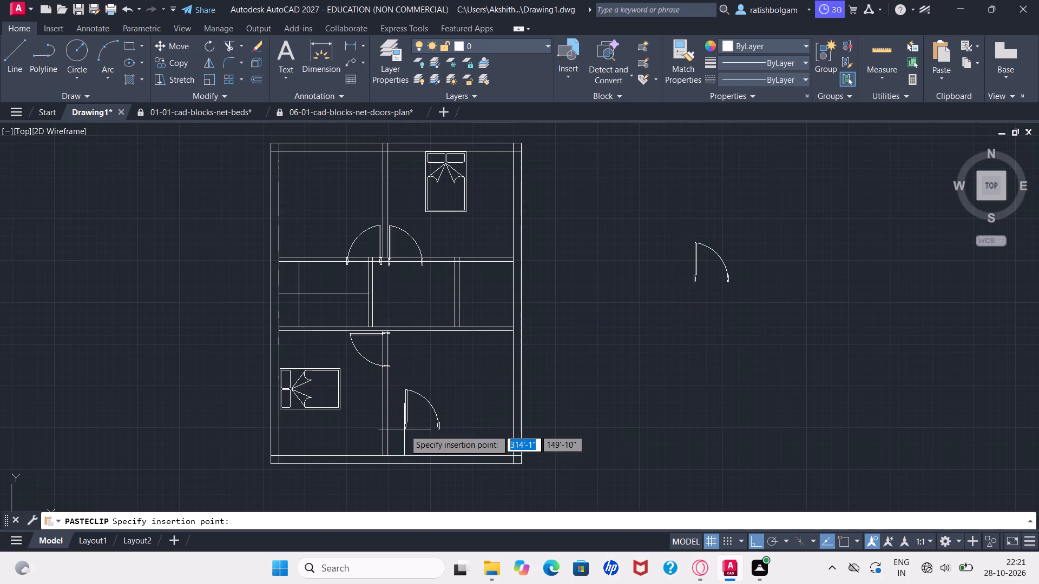
ctrl+scroll(404, 429, up, 1)
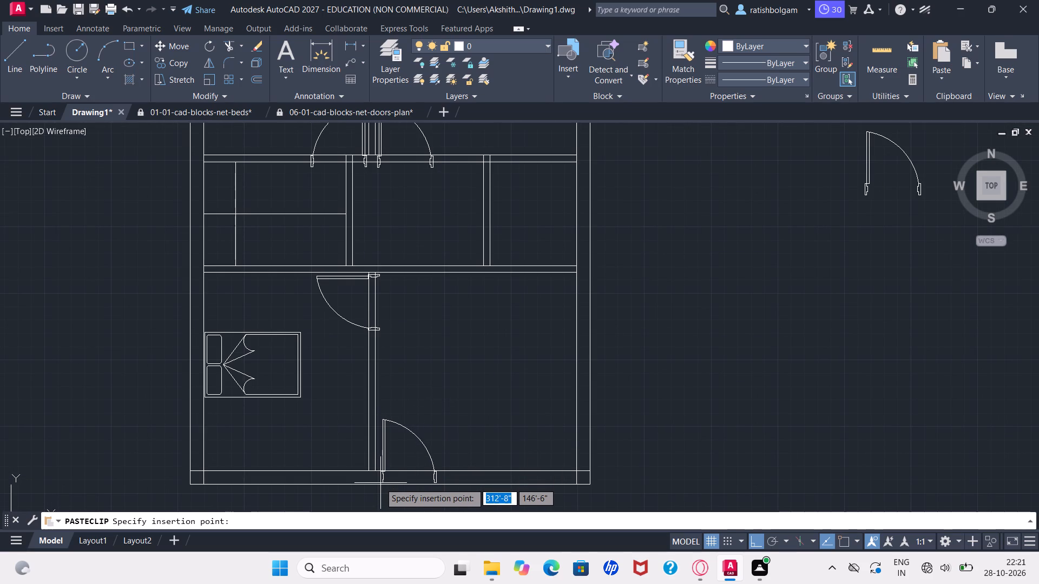
click(380, 481)
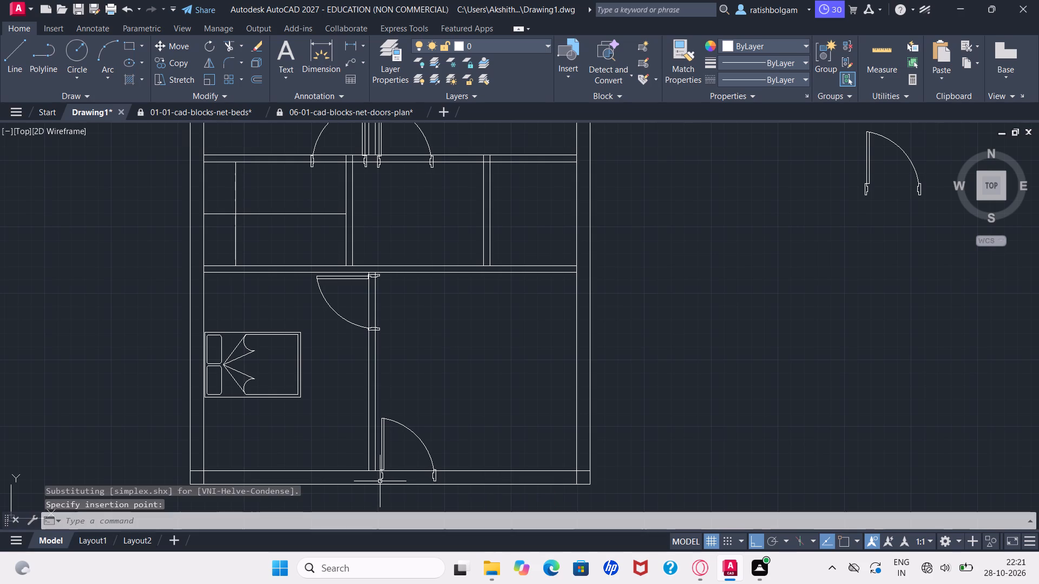
Delete the spare door east of the plan.
ctrl+scroll(415, 460, down, 2)
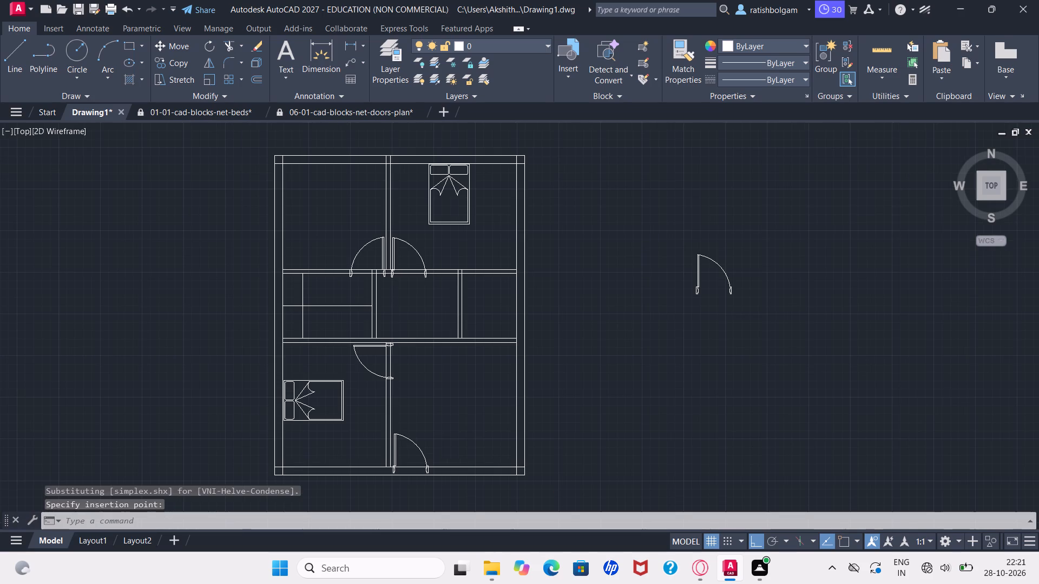
click(593, 345)
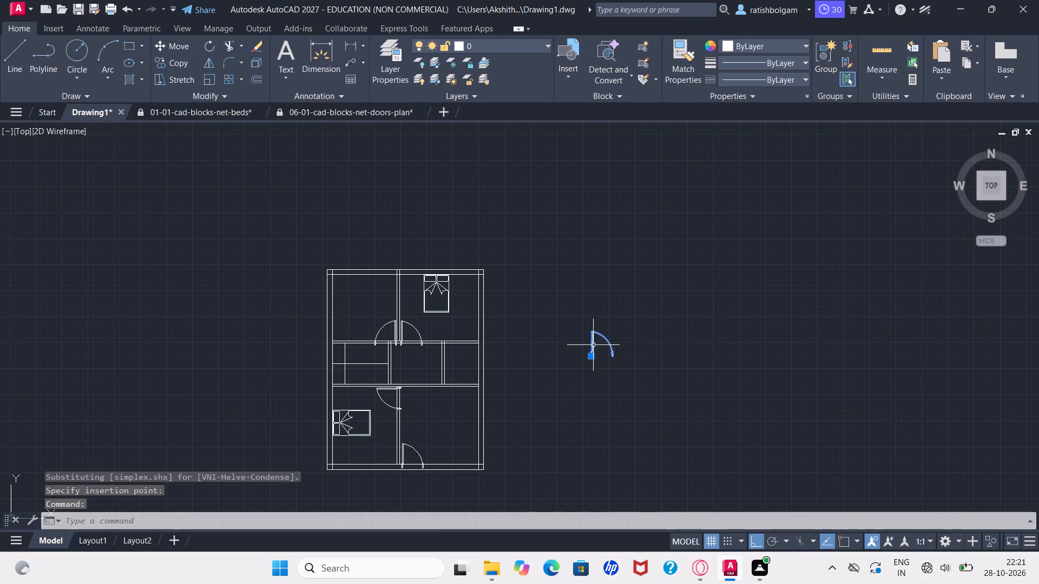
key(Delete)
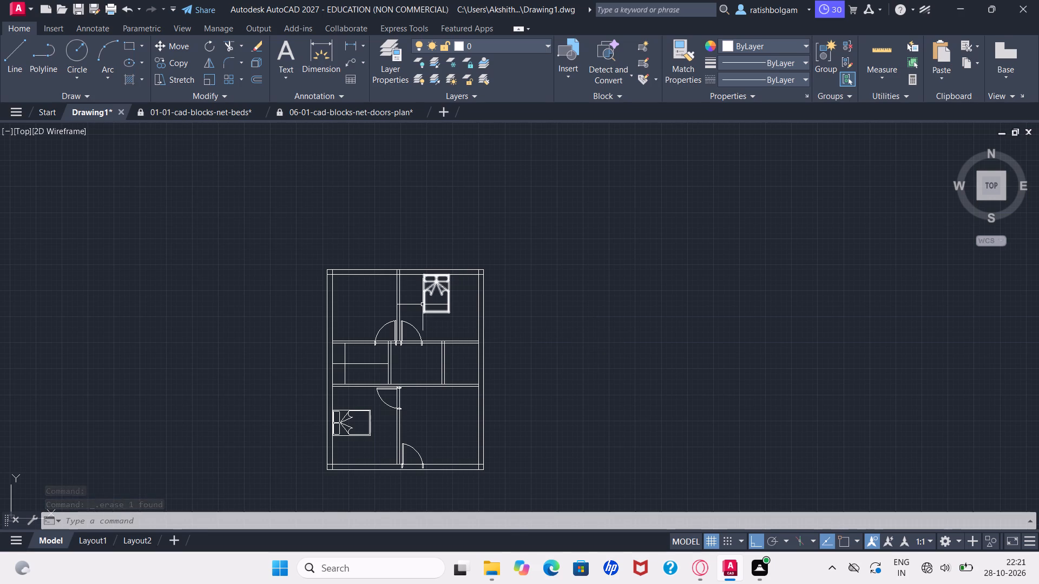
Offset the horizontal middle line in the west compartment of the central strip by 0.5" to both its north and south sides.
ctrl+scroll(423, 304, up, 1)
key(Escape)
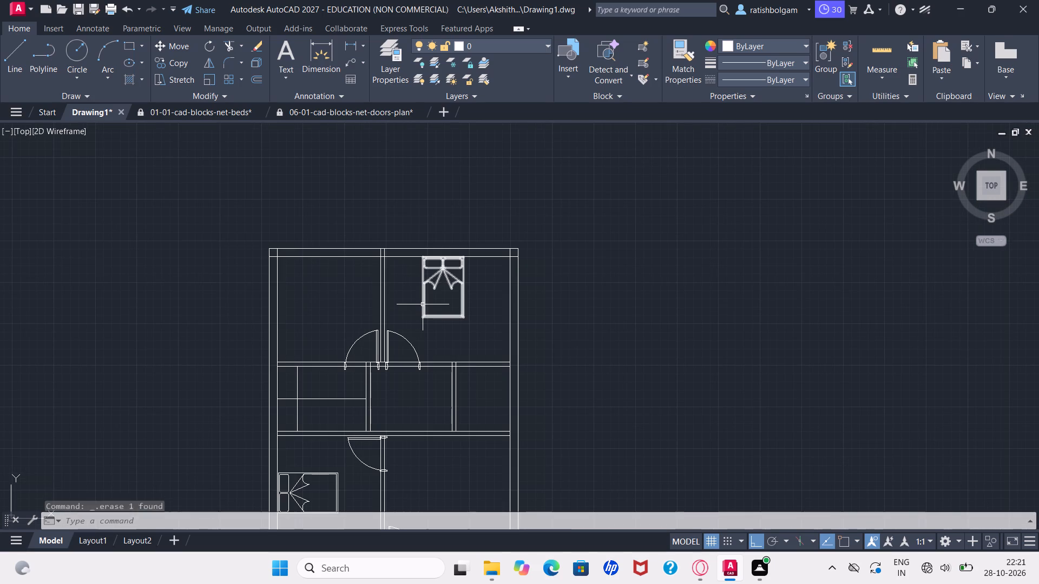
key(p)
key(Return)
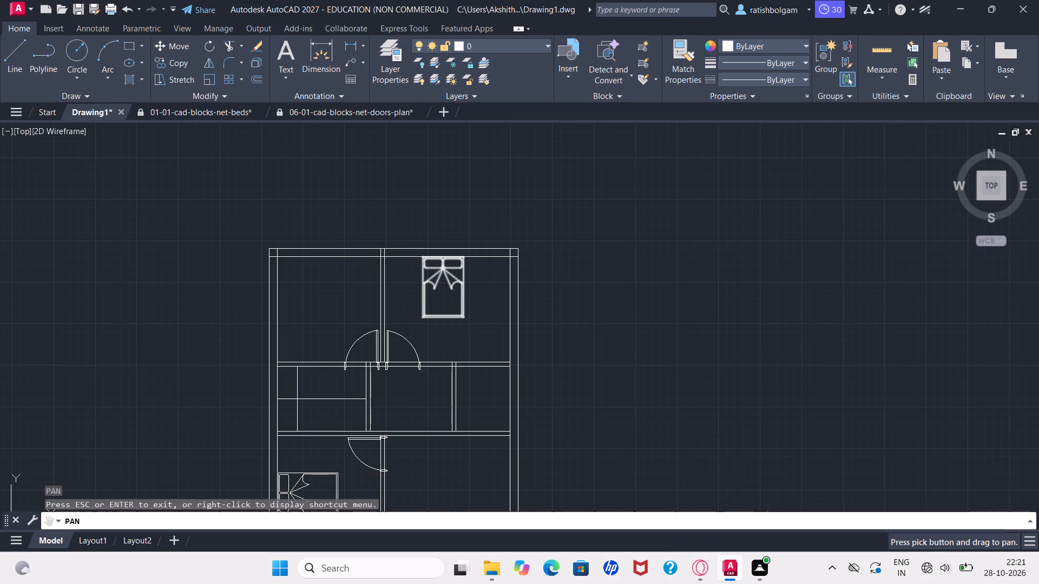
drag(399, 323, 422, 199)
drag(406, 243, 415, 227)
drag(415, 240, 430, 284)
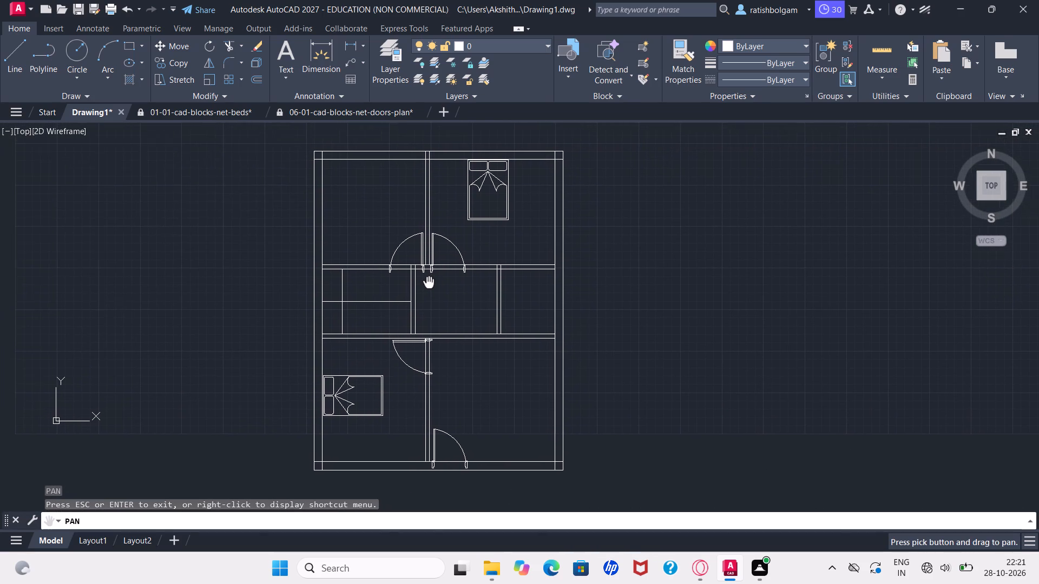
drag(430, 284, 430, 285)
key(Escape)
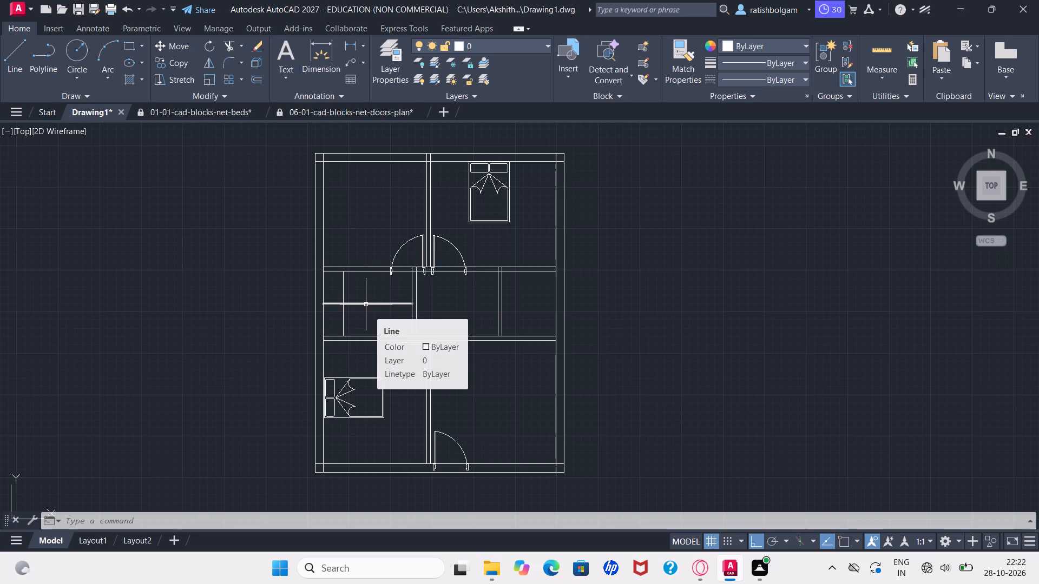
key(o)
text(ff)
key(Return)
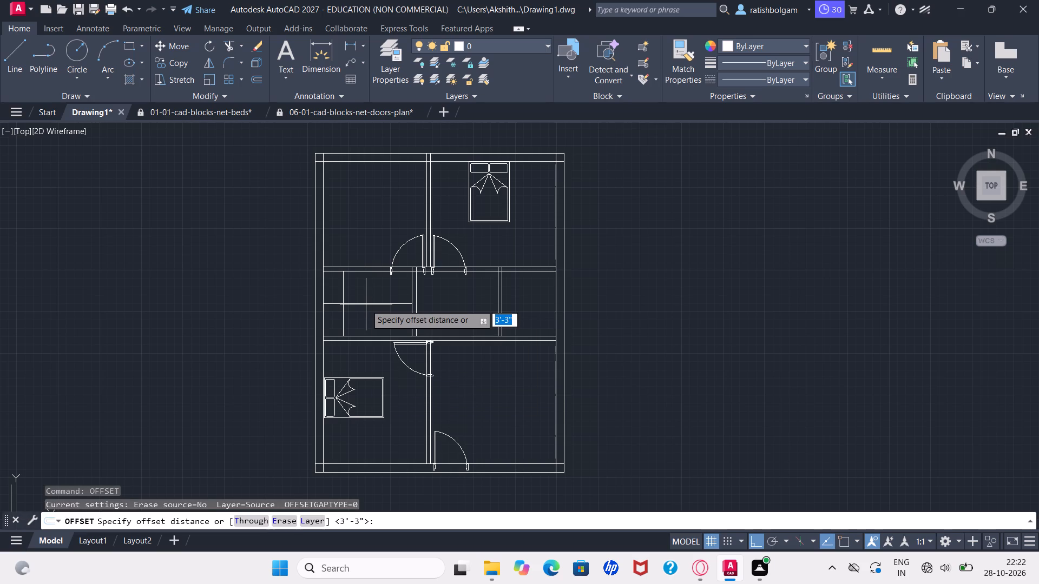
key(0)
key(period)
key(5)
key(shift+quotedbl)
key(Return)
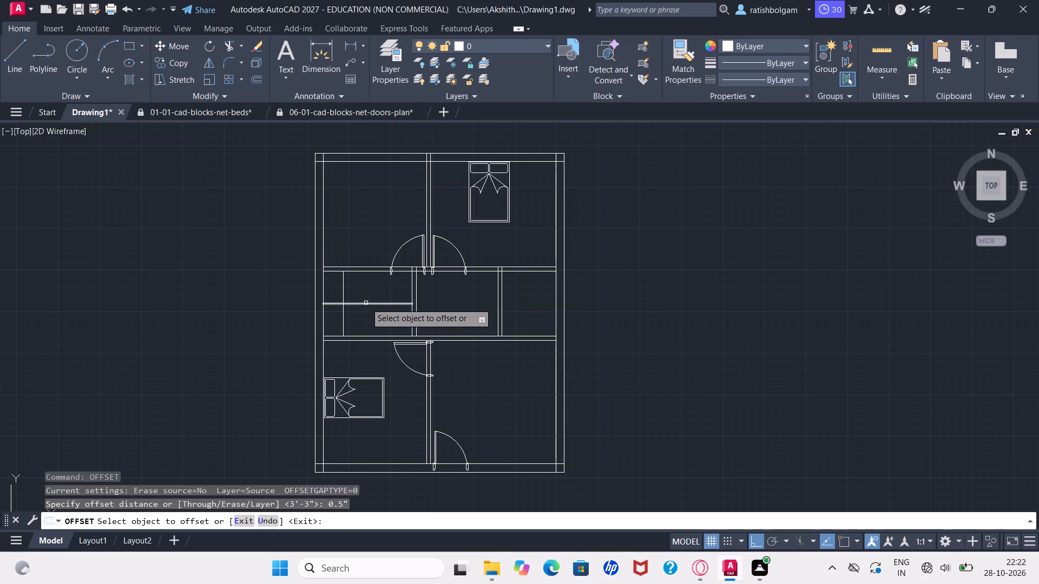
drag(366, 303, 367, 294)
click(367, 294)
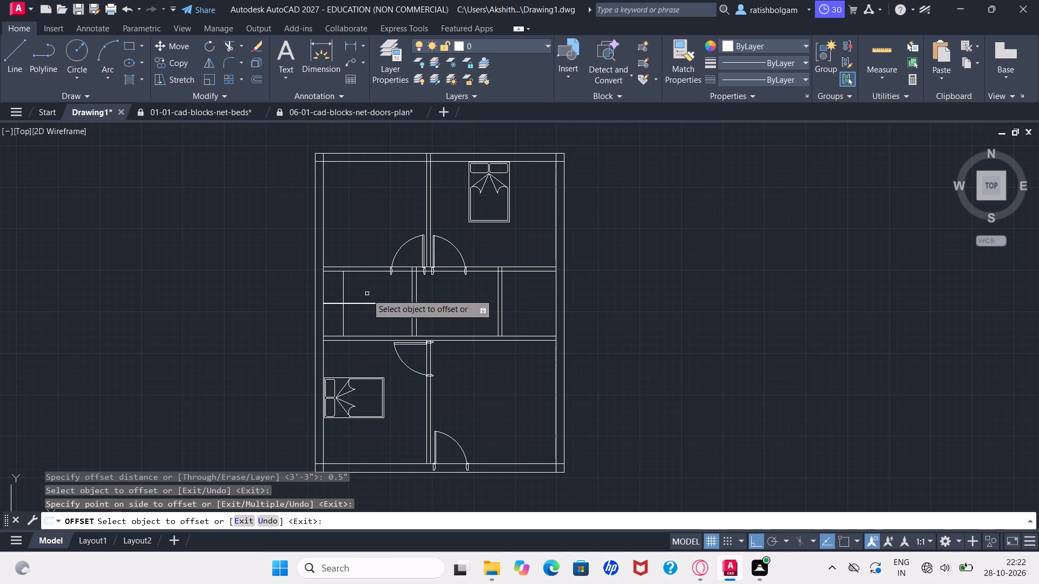
ctrl+scroll(364, 310, up, 2)
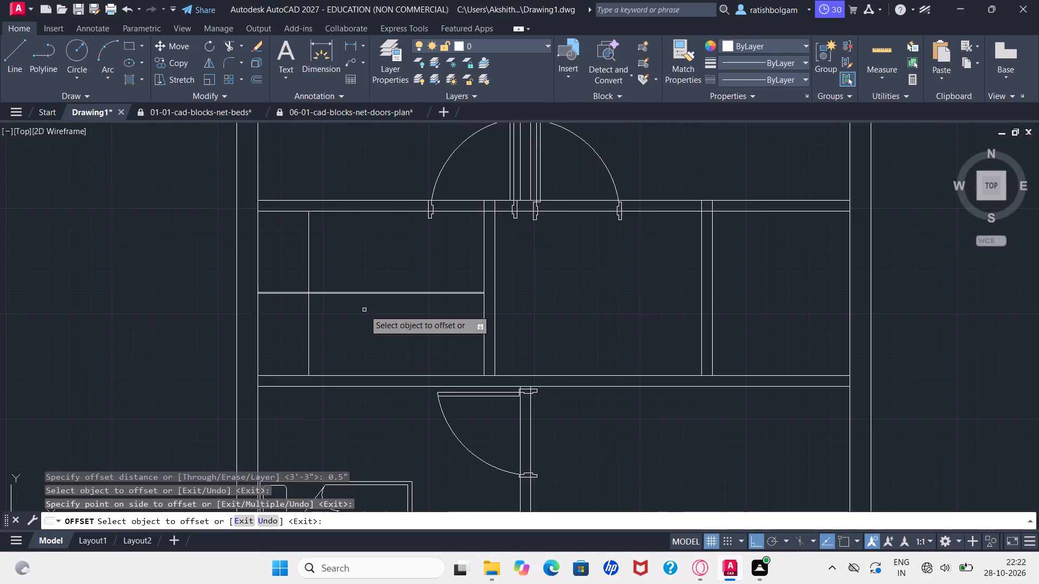
ctrl+scroll(364, 310, up, 1)
drag(366, 284, 366, 291)
click(366, 291)
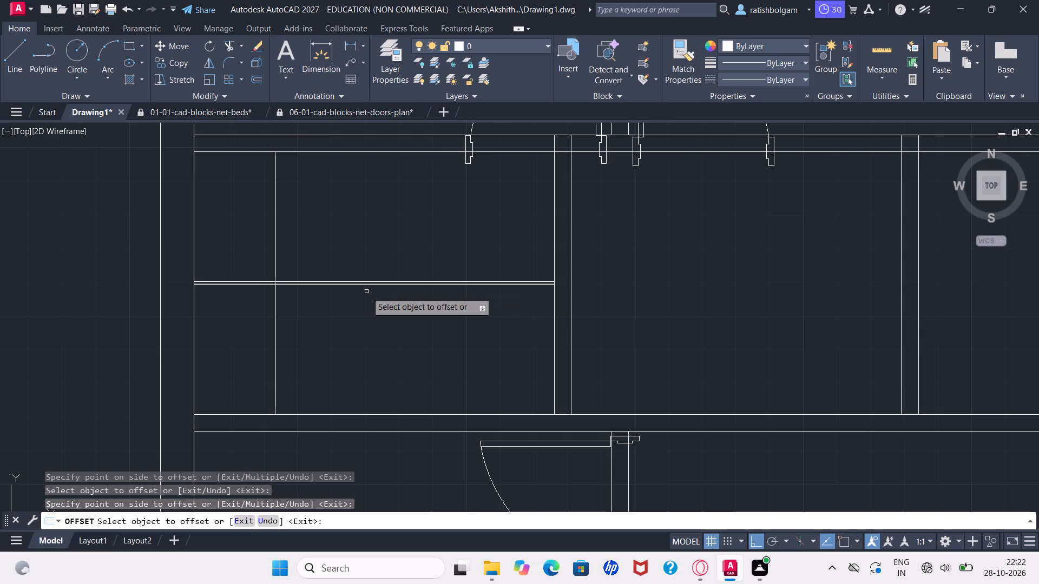
ctrl+scroll(366, 291, up, 5)
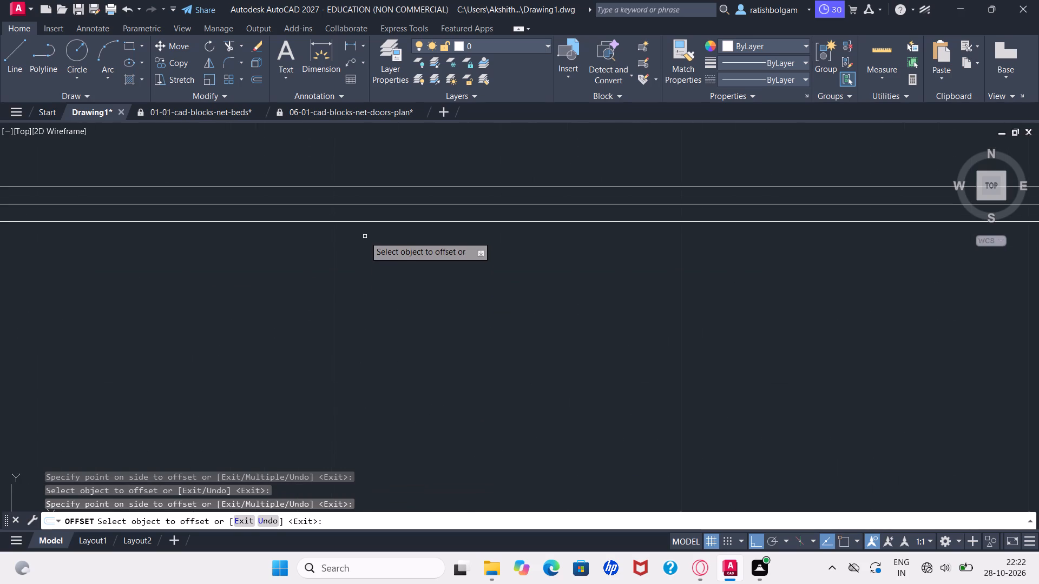
key(Escape)
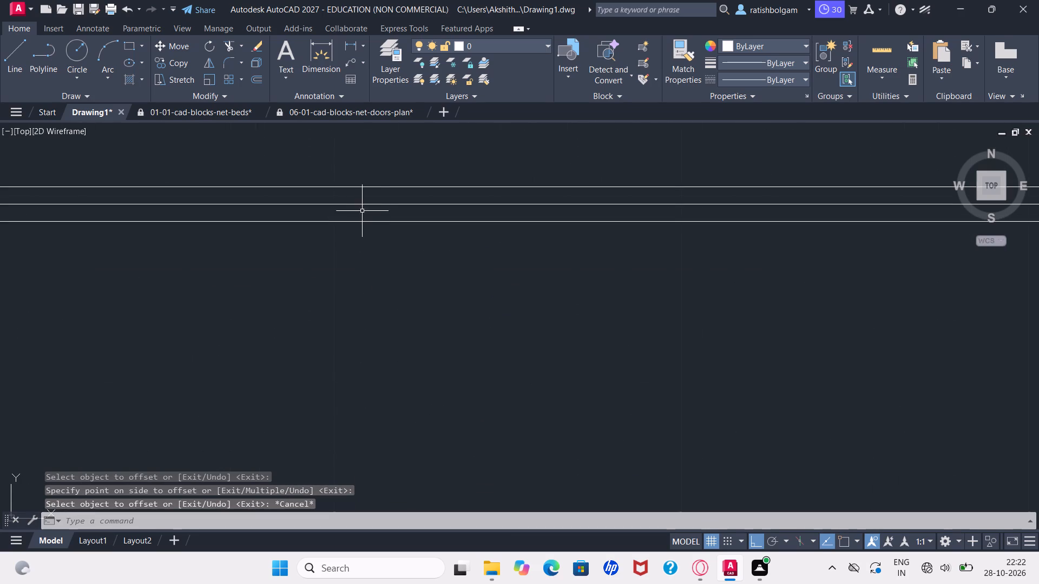
Delete the original centre line between the two offset lines.
click(360, 203)
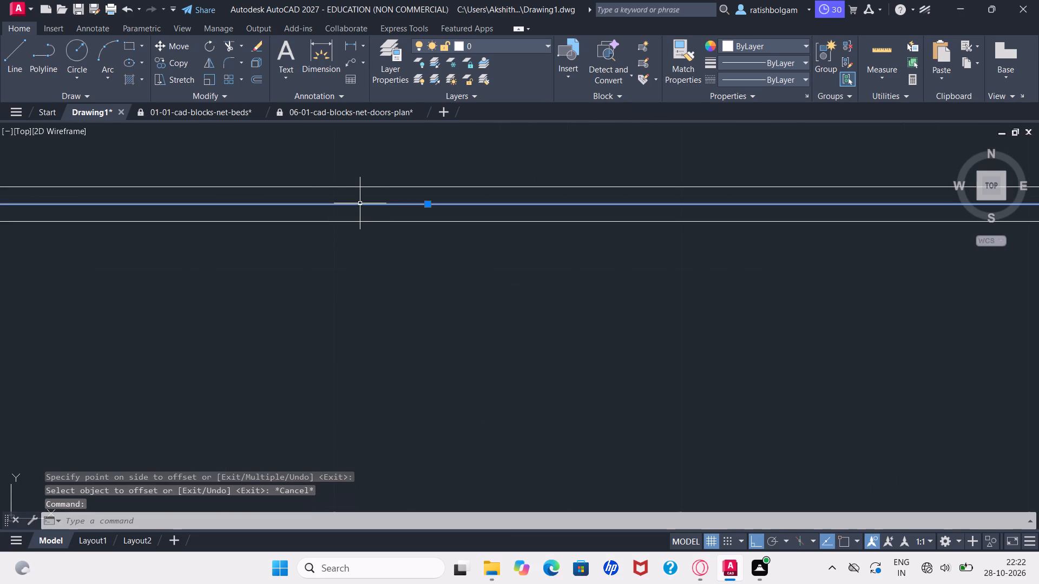
key(Delete)
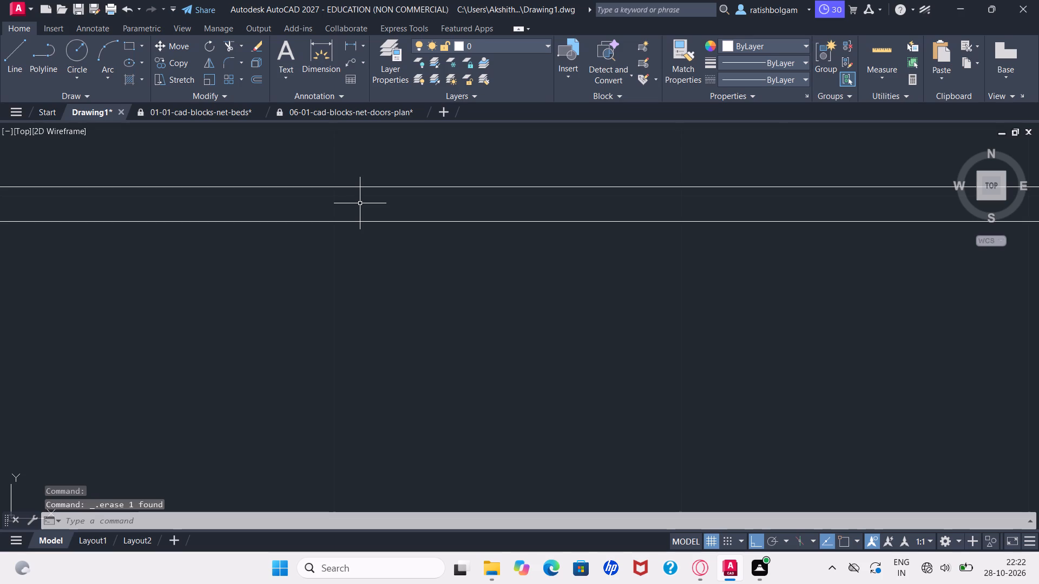
Trim both offset lines in the west compartment back to the vertical line, removing their segments on its west side.
ctrl+scroll(360, 203, down, 5)
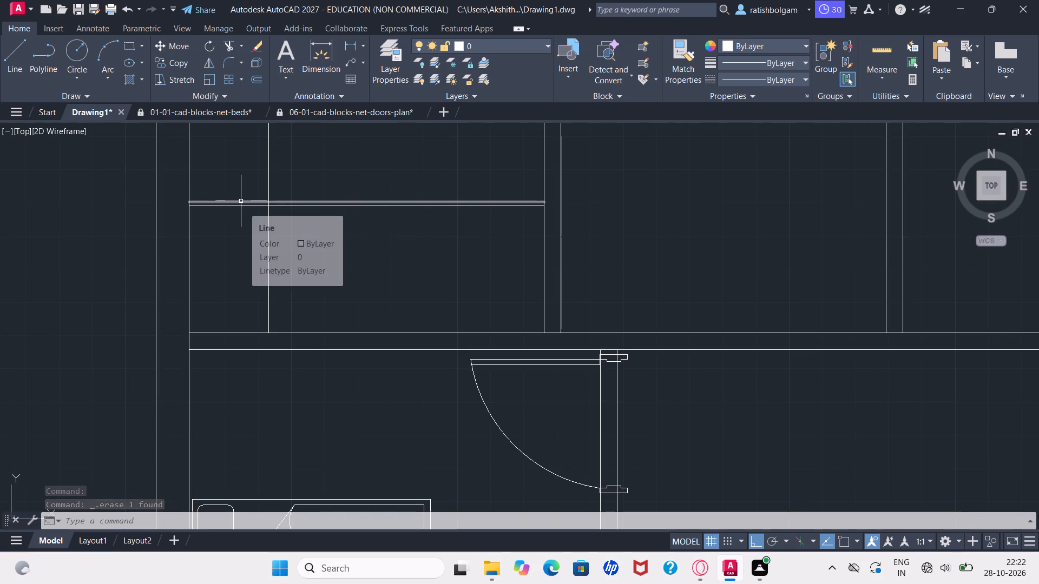
key(t)
key(r)
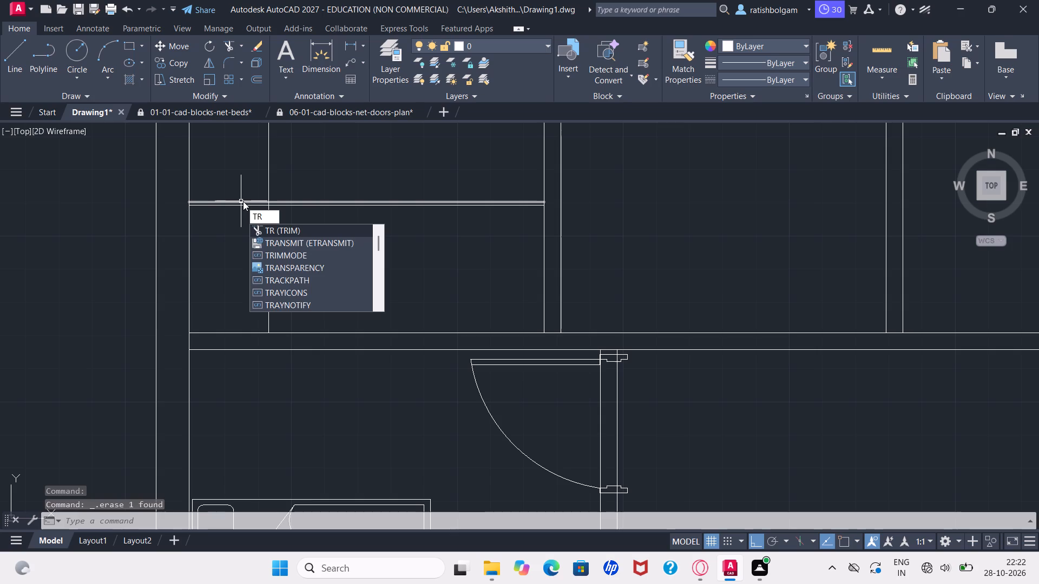
key(Return)
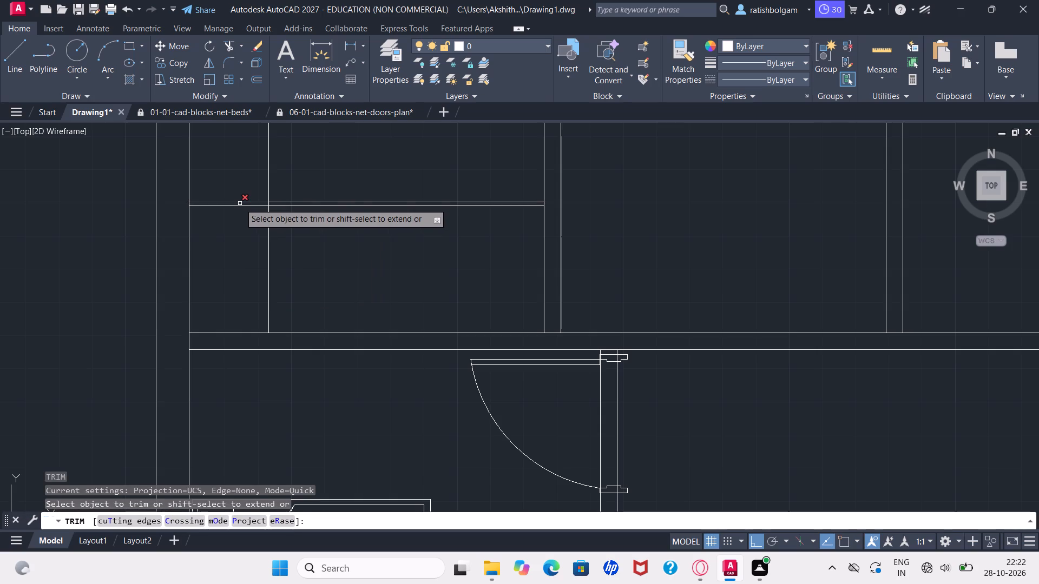
click(240, 203)
click(240, 205)
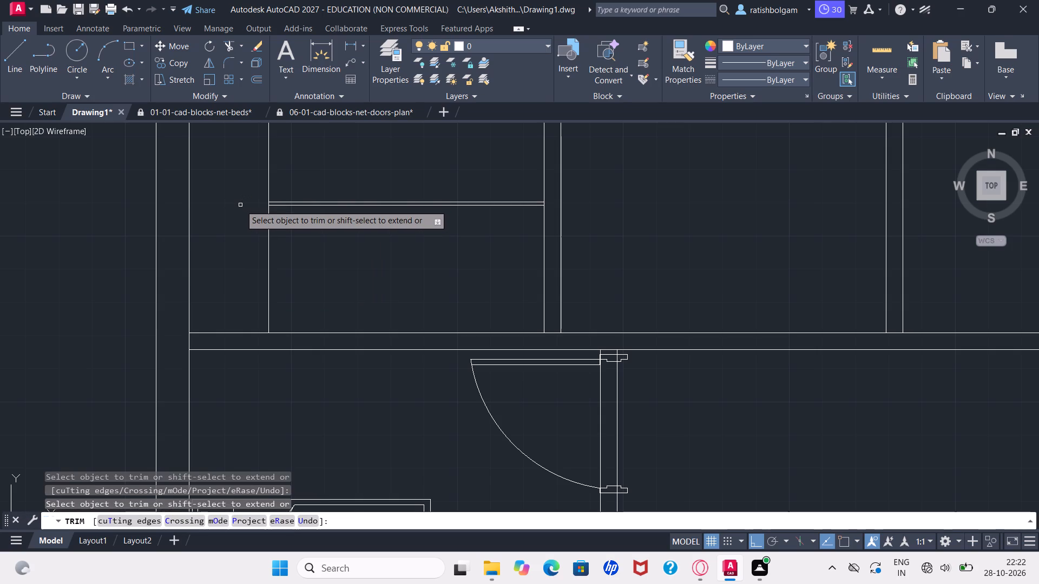
ctrl+scroll(240, 205, down, 2)
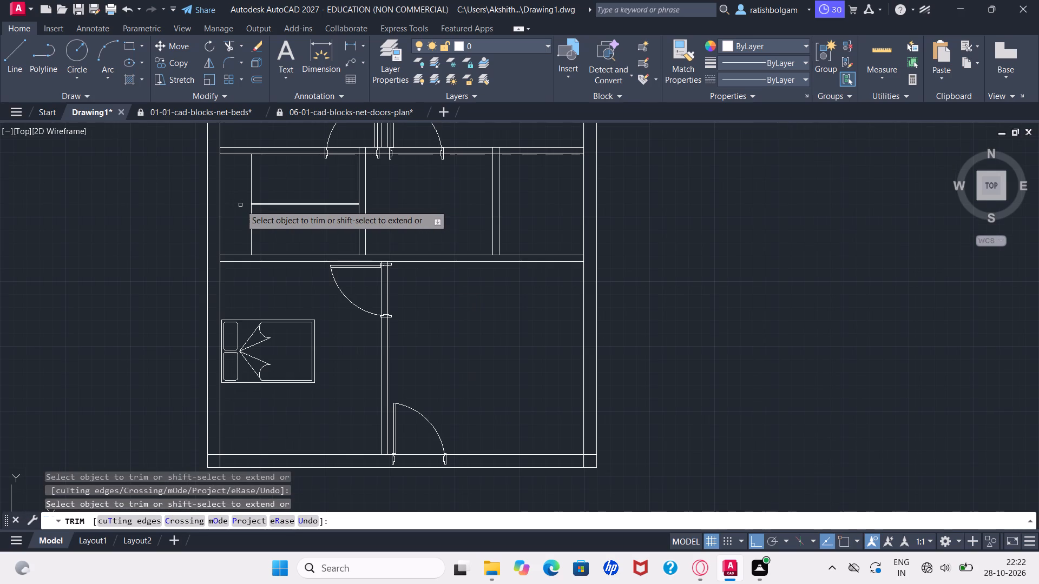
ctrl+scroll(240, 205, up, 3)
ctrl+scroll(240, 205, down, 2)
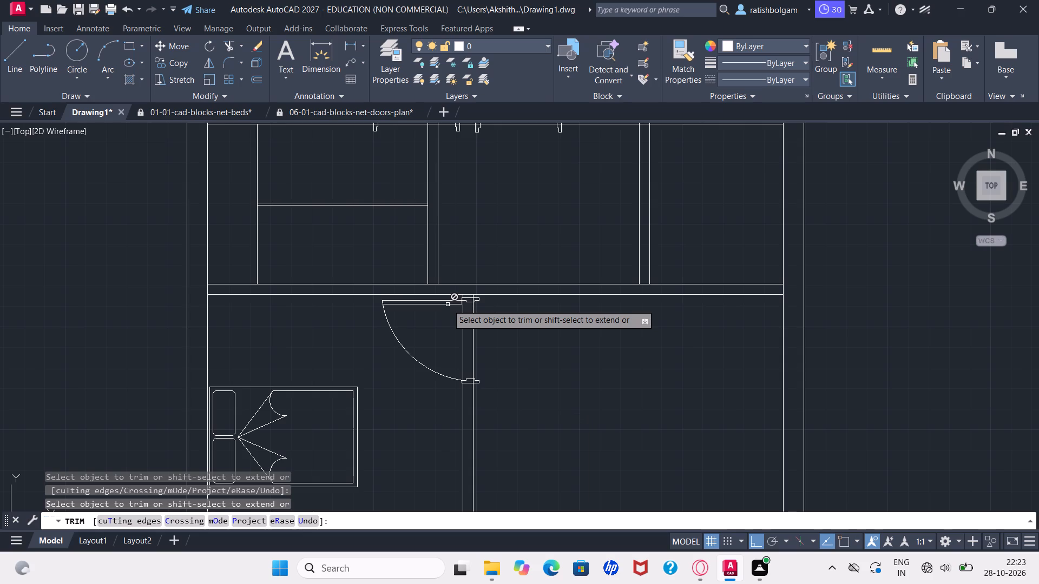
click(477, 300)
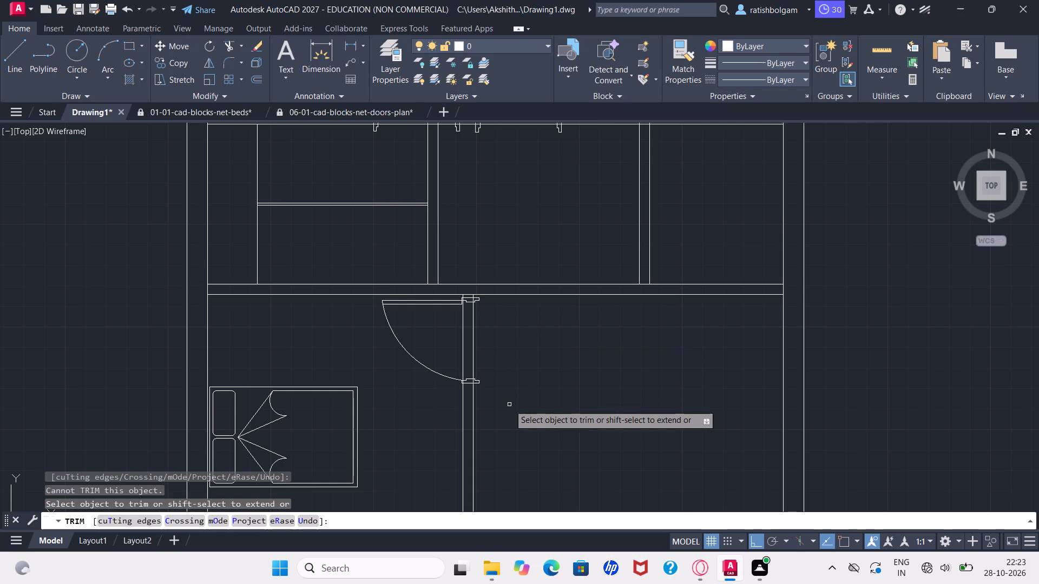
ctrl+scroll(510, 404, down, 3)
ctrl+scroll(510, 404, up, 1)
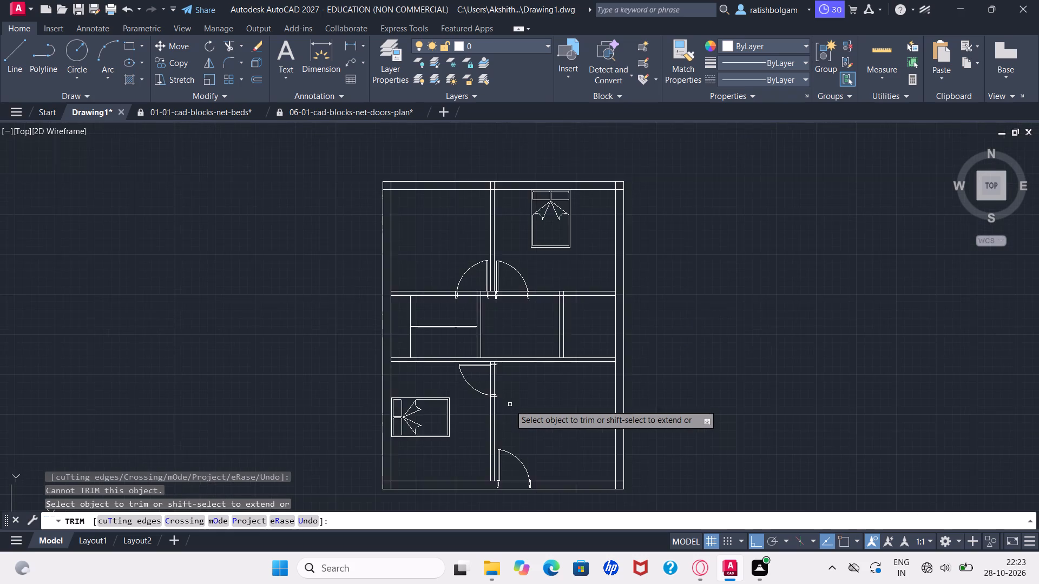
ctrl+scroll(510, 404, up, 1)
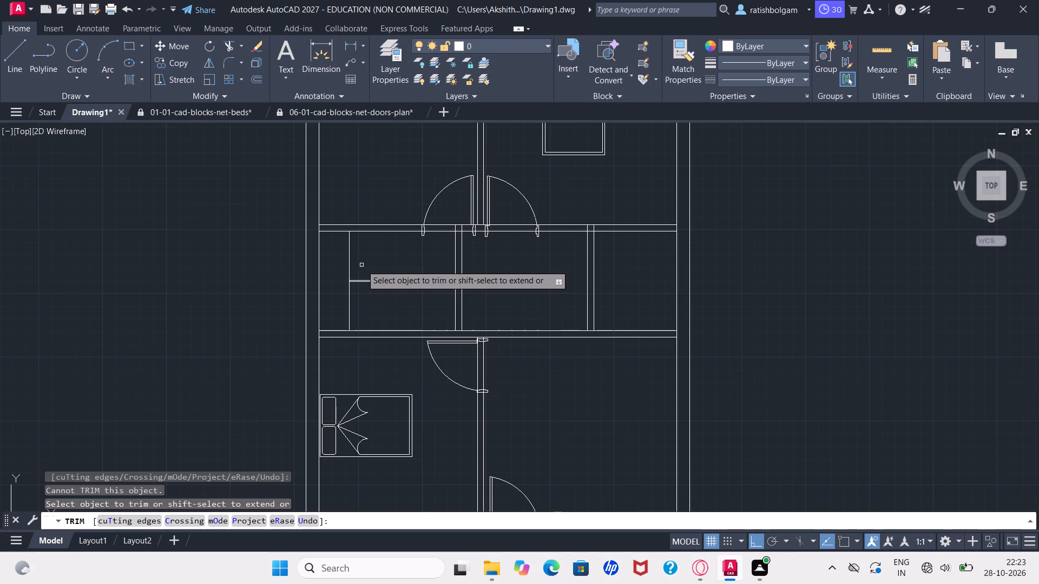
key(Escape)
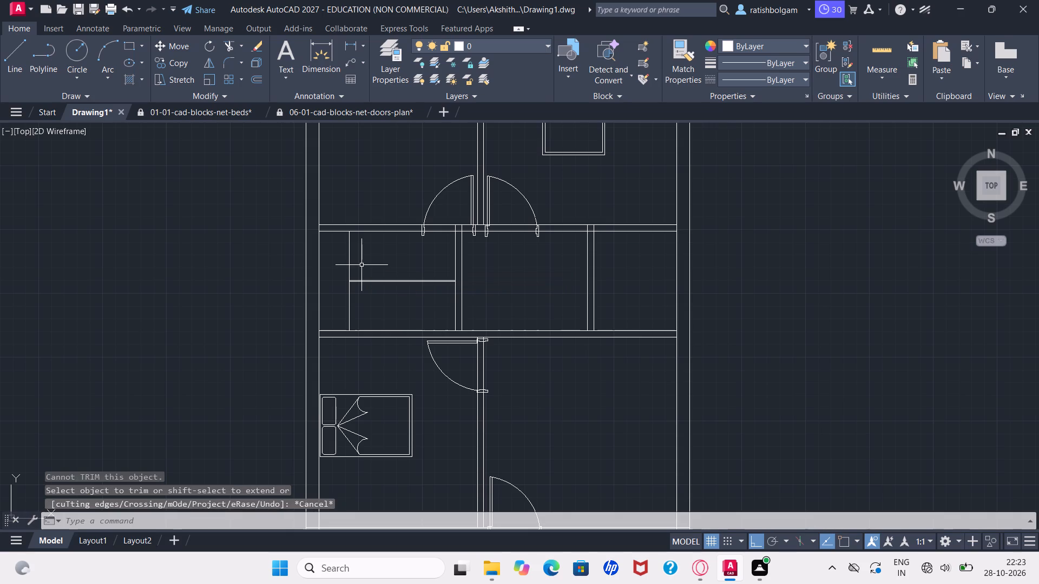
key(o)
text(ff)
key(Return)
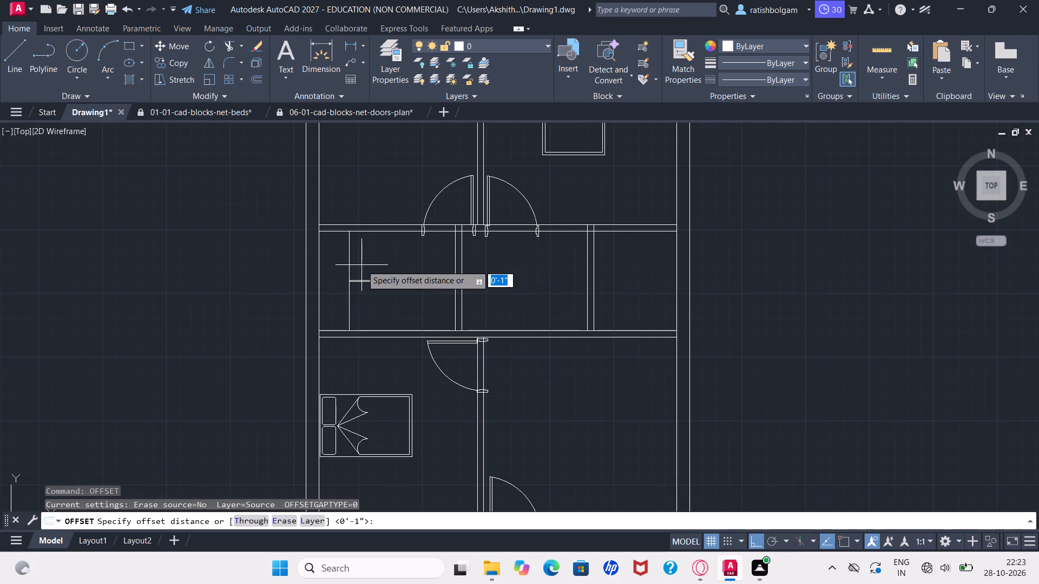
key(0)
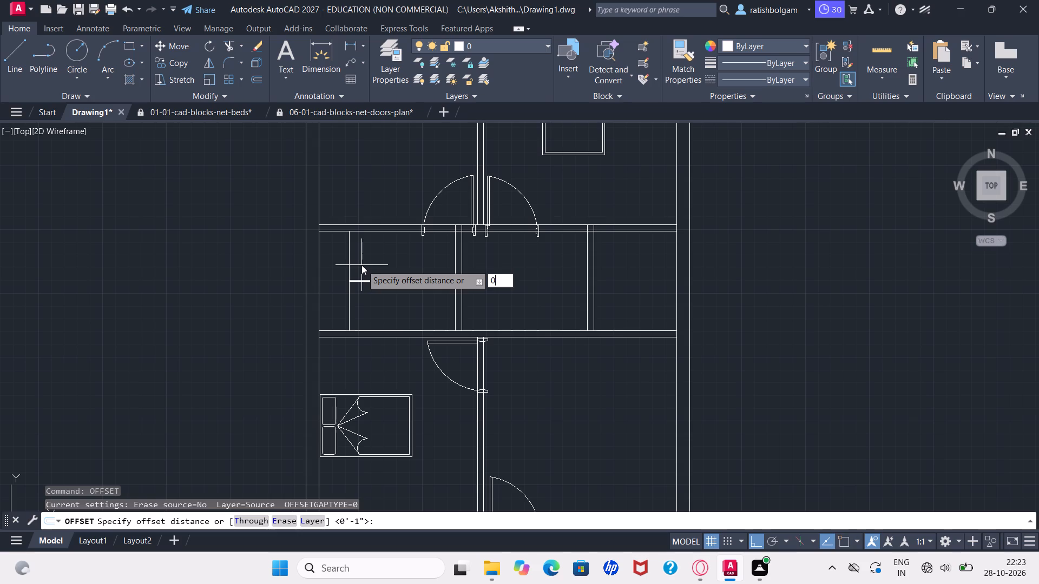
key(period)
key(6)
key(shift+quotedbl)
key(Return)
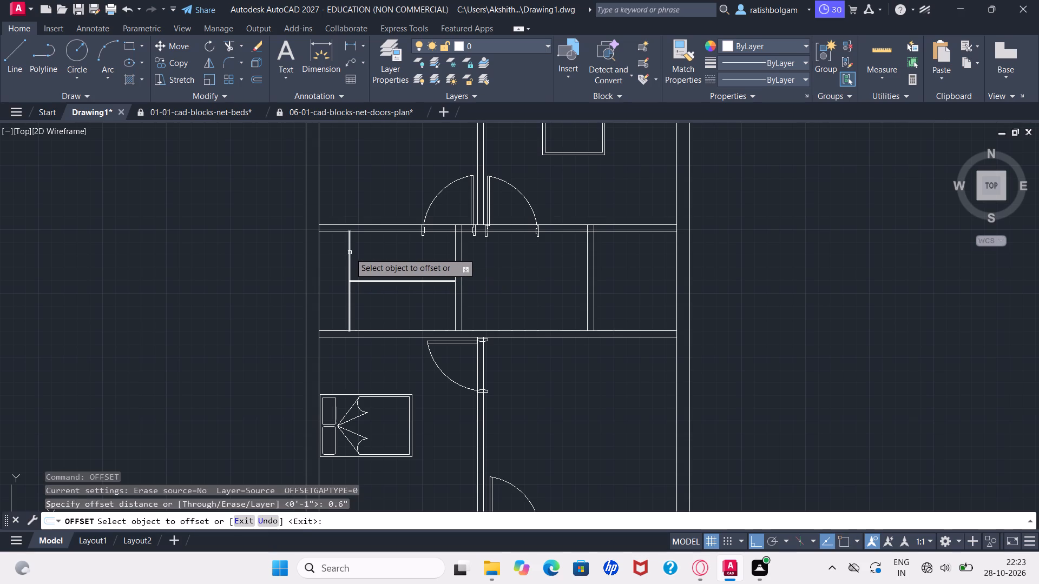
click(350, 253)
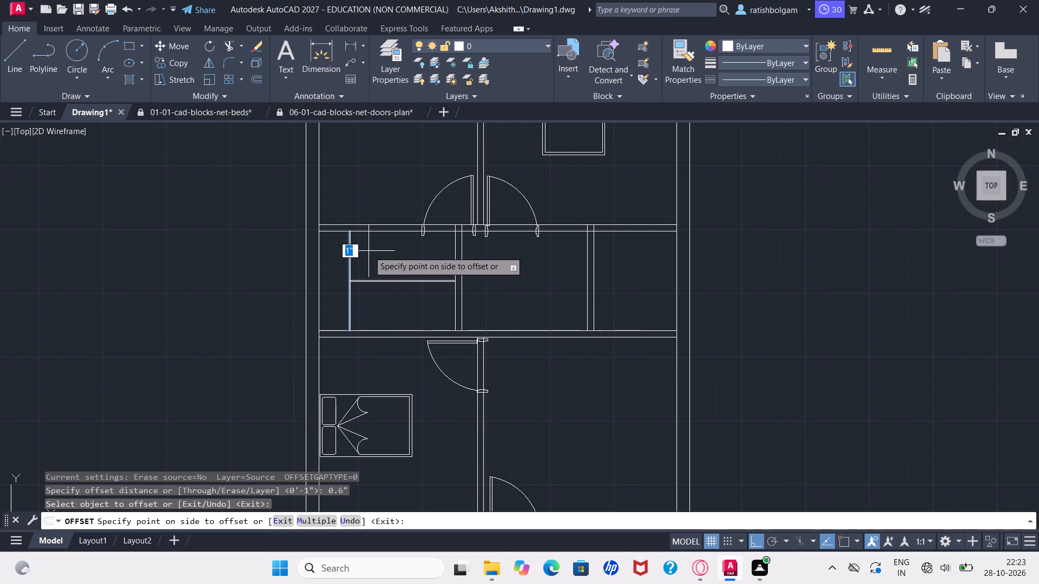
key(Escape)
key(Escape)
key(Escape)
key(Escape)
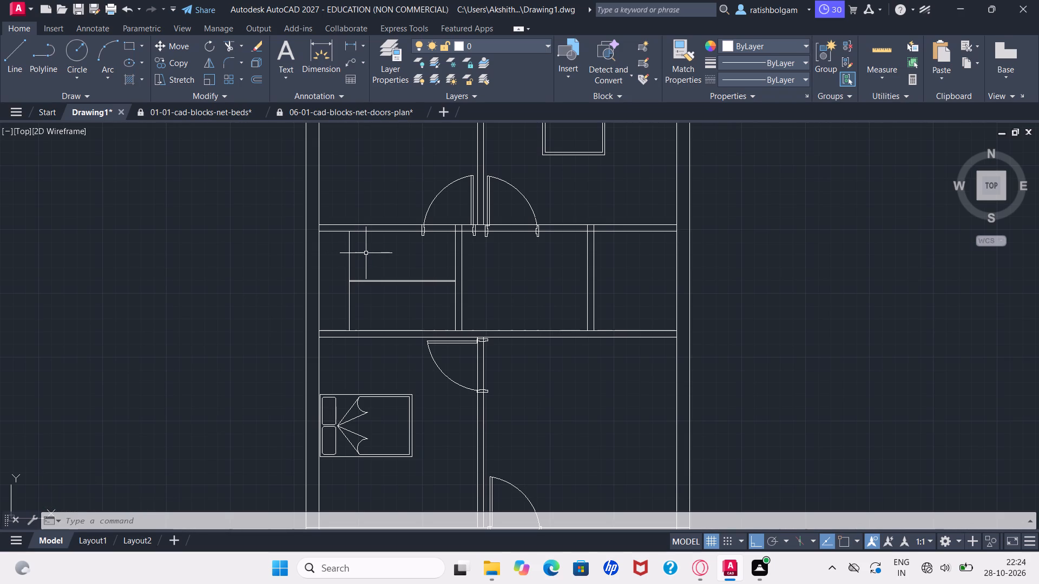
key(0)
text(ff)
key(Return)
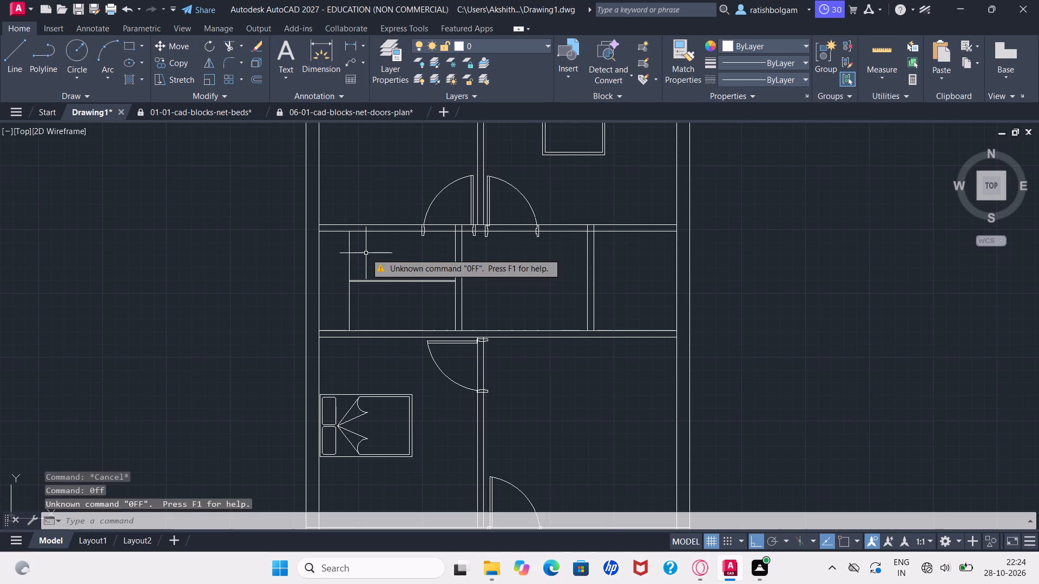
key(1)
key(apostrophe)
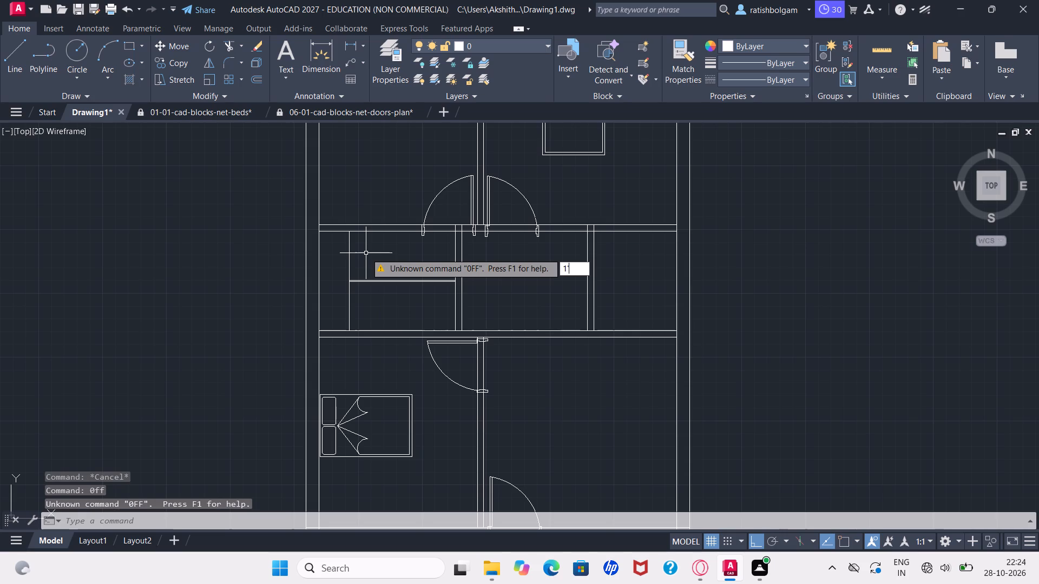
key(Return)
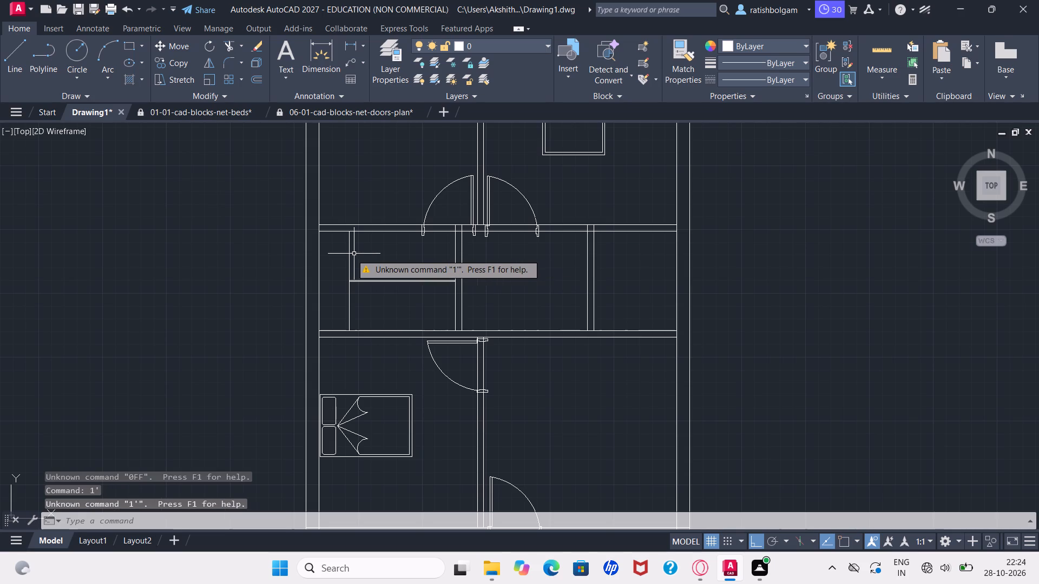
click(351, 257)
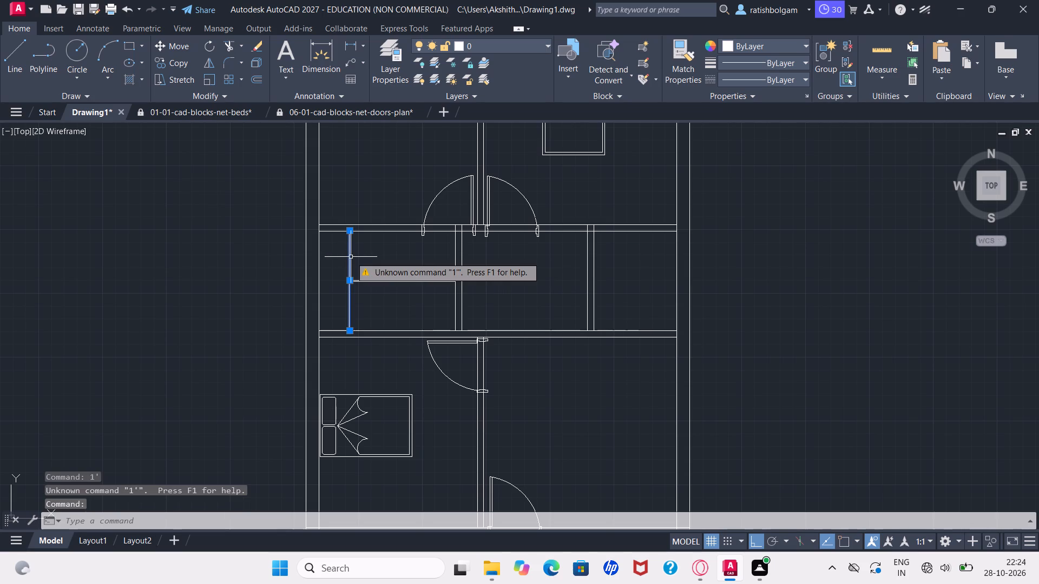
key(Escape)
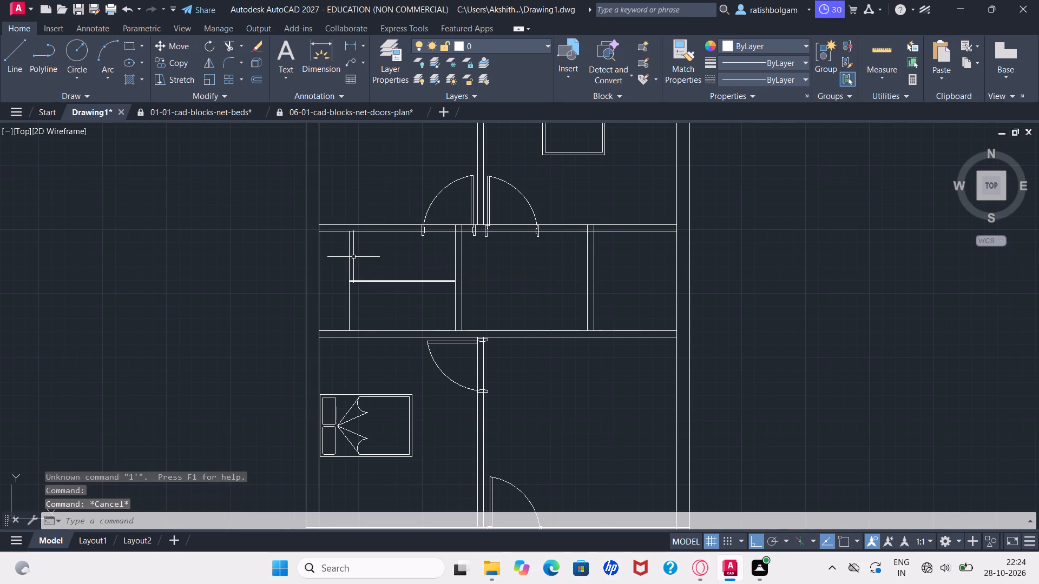
Offset the vertical line in the west compartment of the central strip eastward by 1' three times in succession, forming stair tread lines.
text(off)
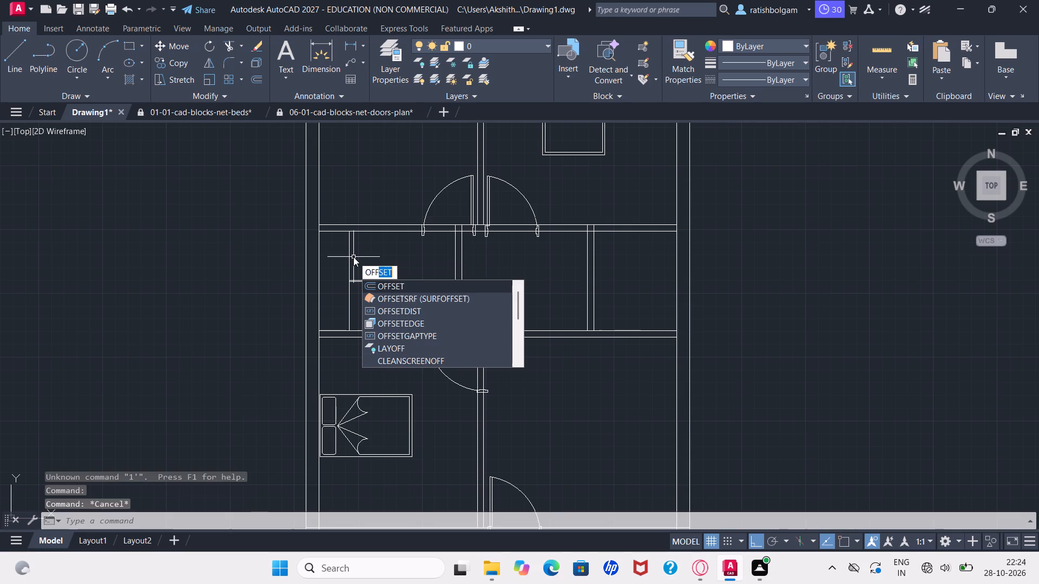
key(Return)
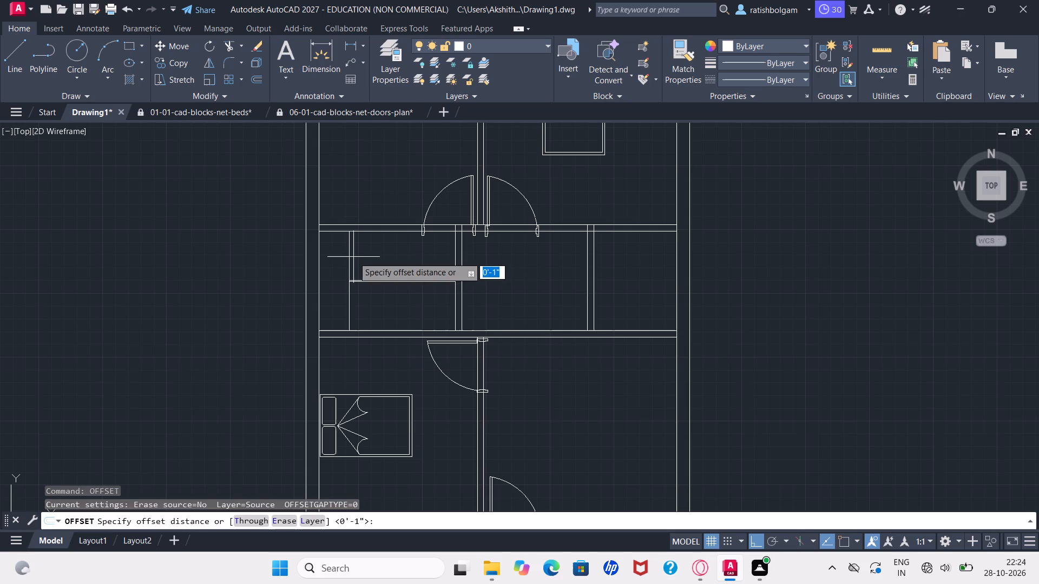
key(1)
key(apostrophe)
key(Return)
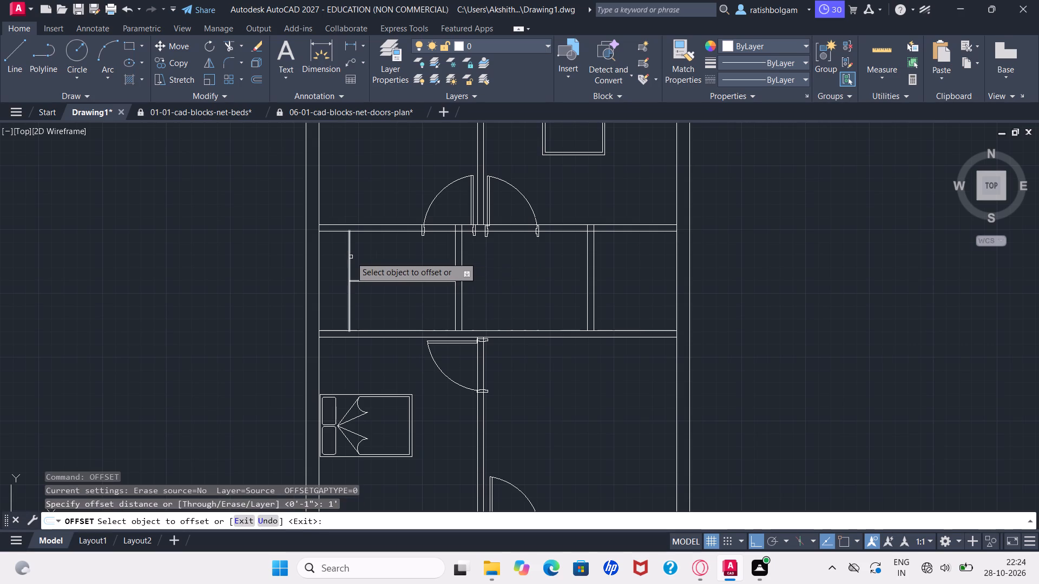
drag(350, 257, 363, 256)
click(363, 256)
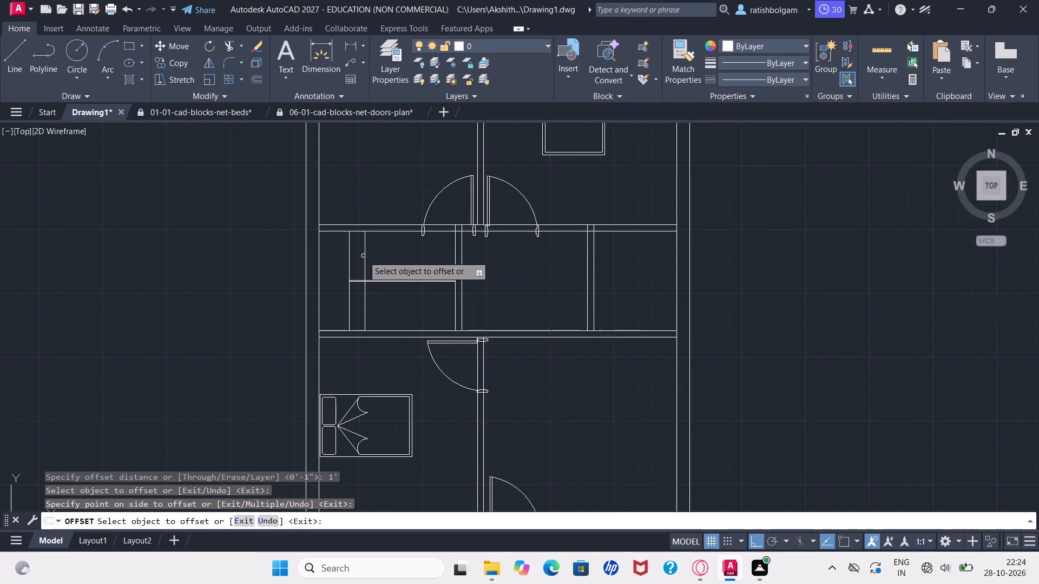
click(364, 256)
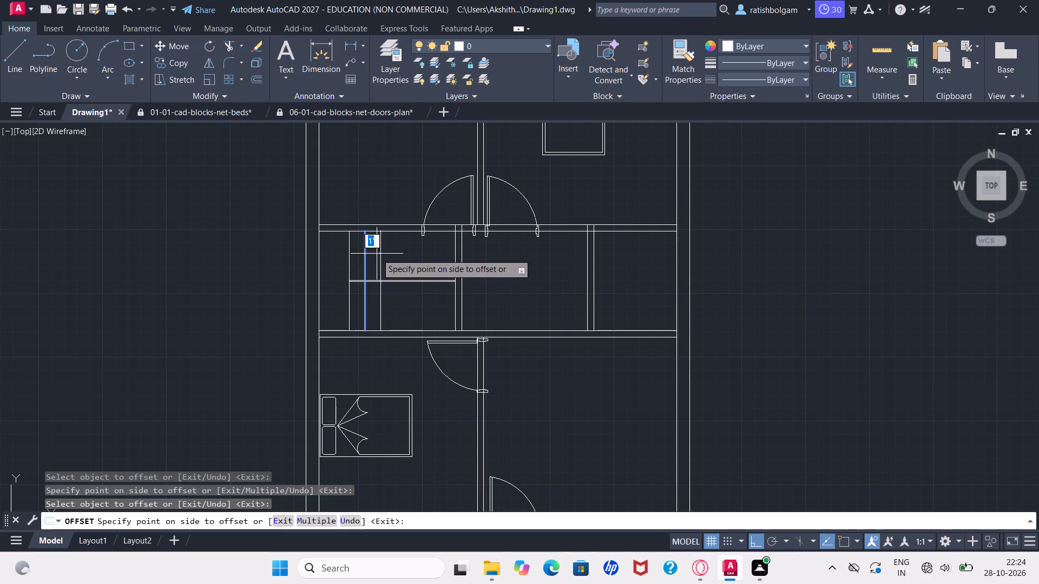
click(377, 254)
click(380, 253)
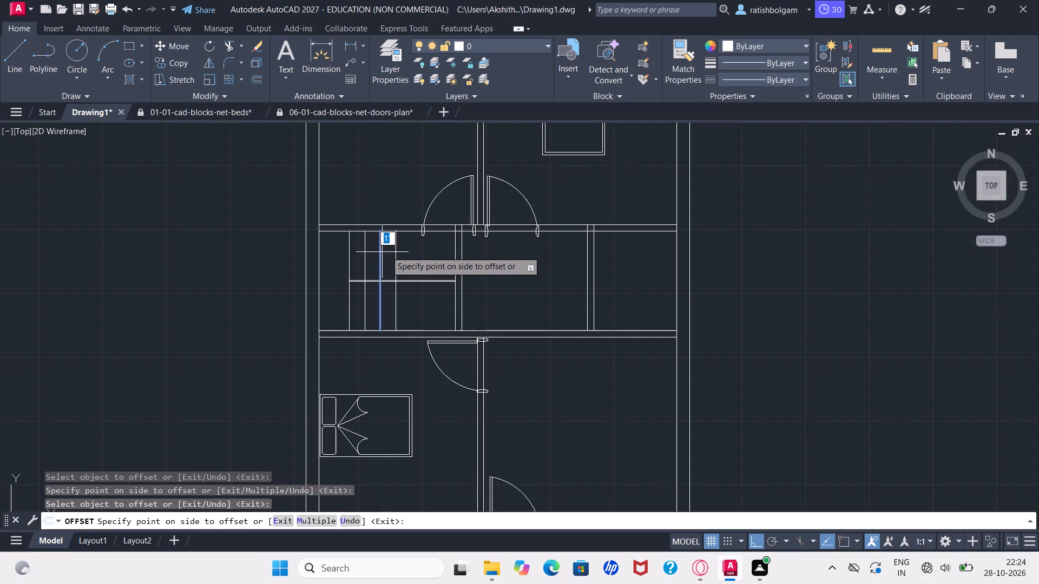
click(389, 250)
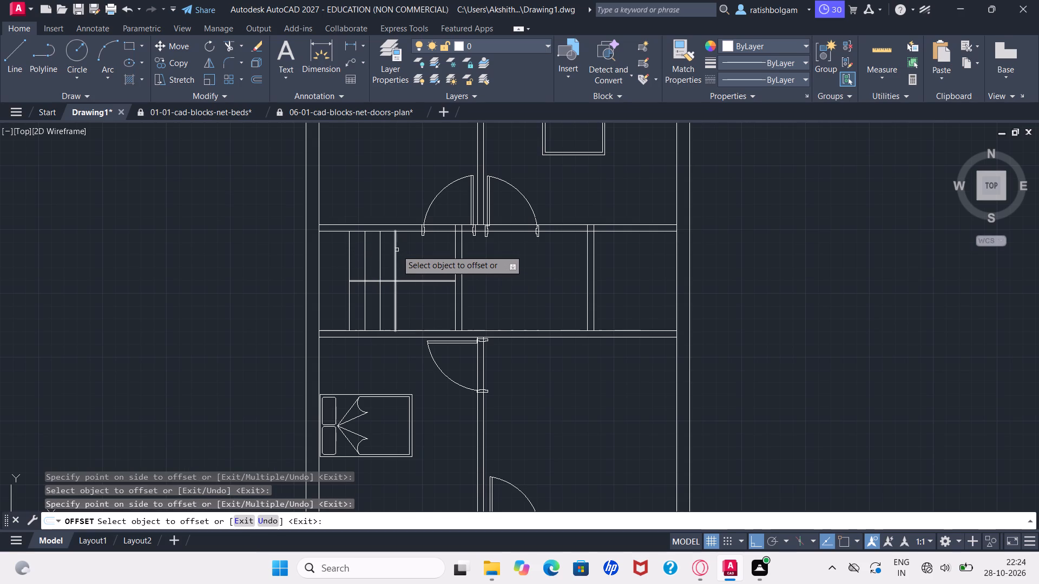
Add three more tread lines at 1' spacing by offsetting the easternmost tread line successively toward the compartment's east wall.
click(398, 249)
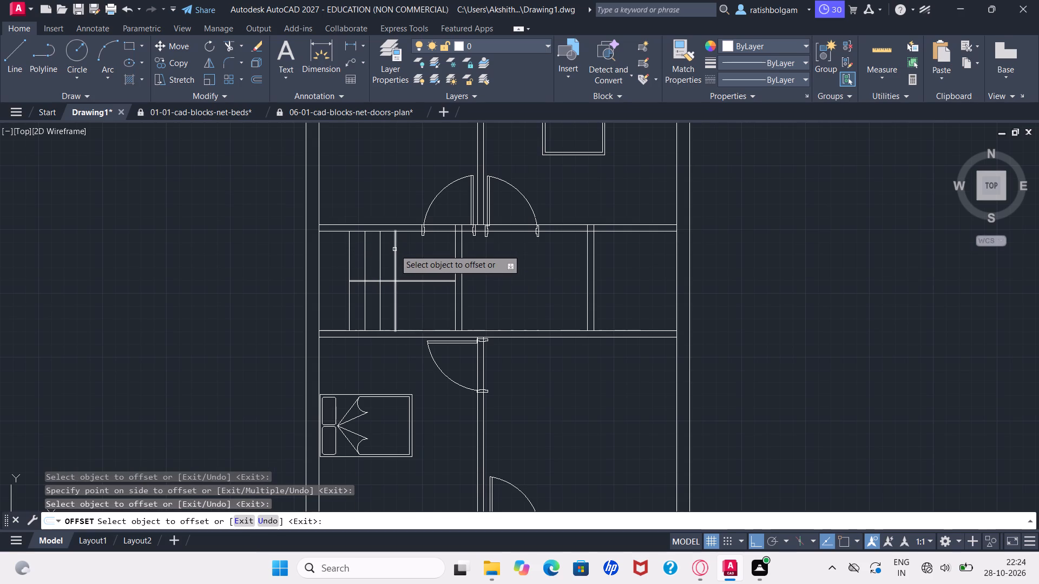
click(396, 249)
click(403, 248)
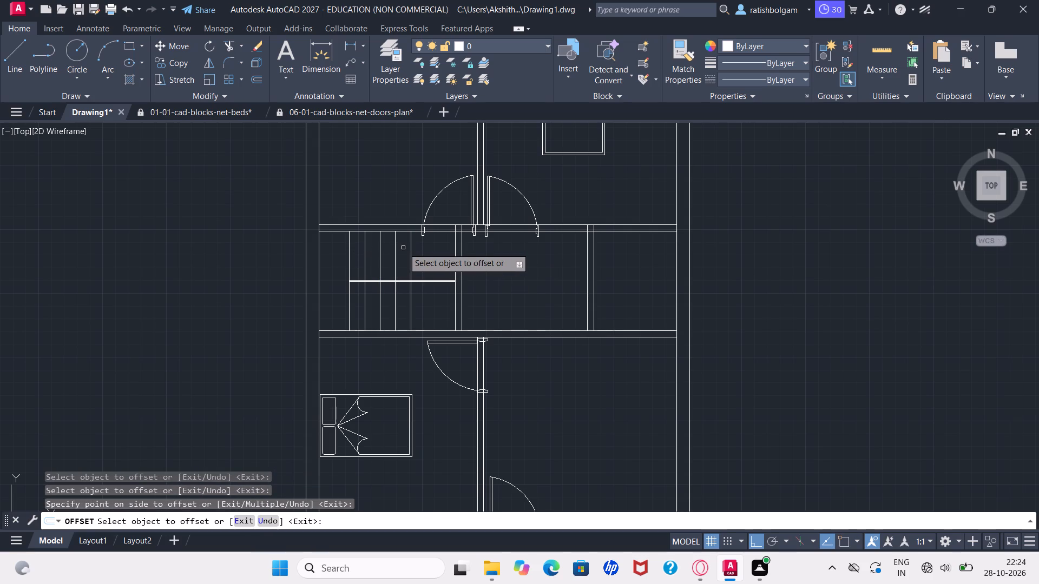
click(411, 247)
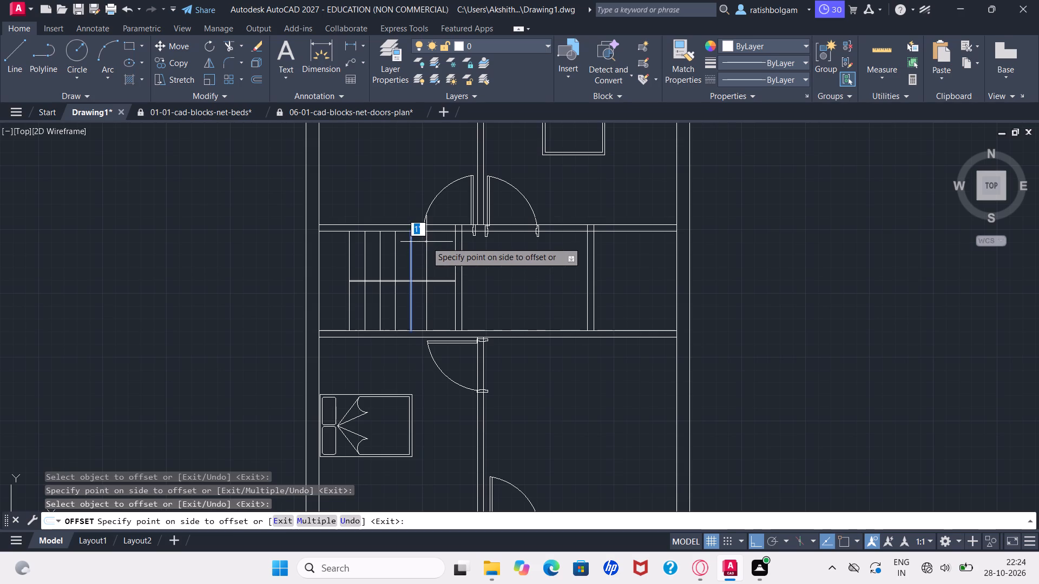
click(426, 242)
drag(426, 245, 428, 245)
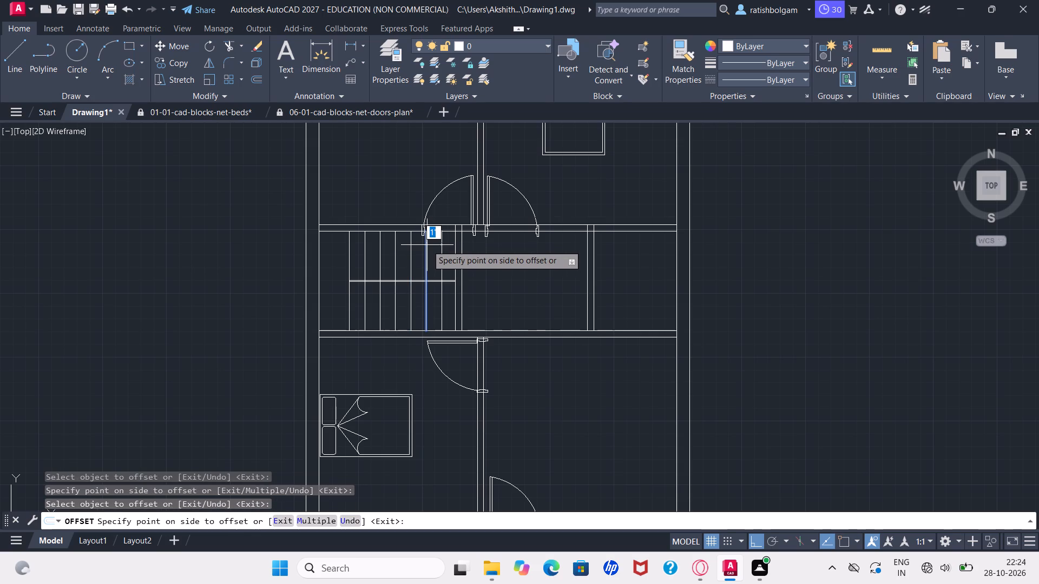
drag(428, 245, 436, 242)
click(436, 242)
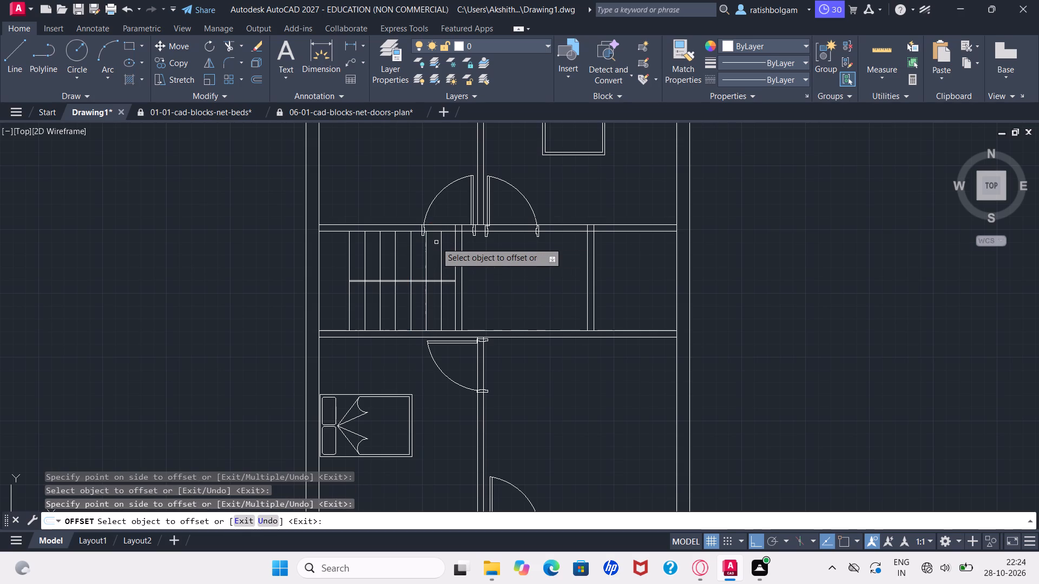
key(Escape)
key(Escape)
key(Escape)
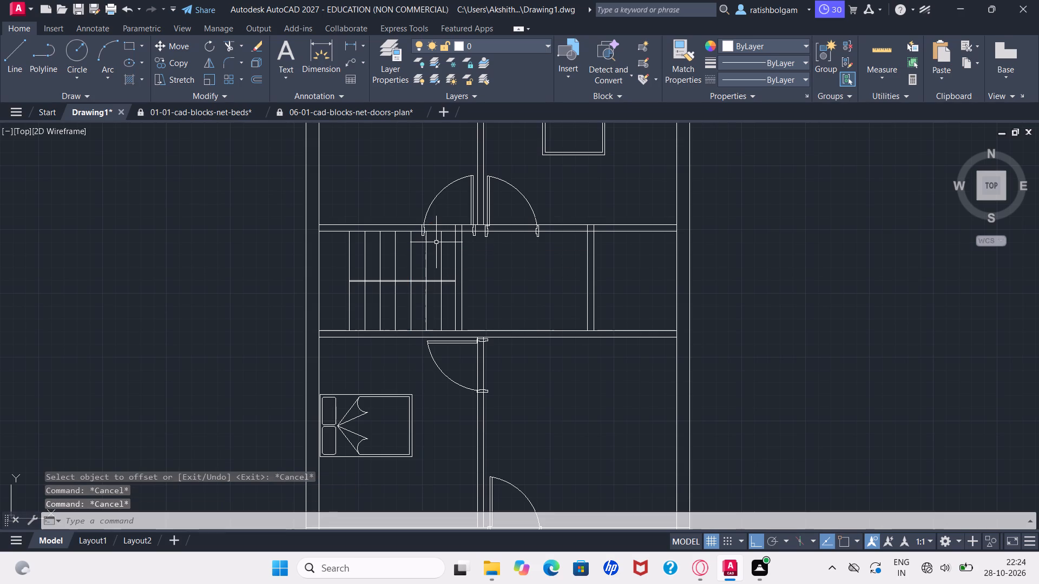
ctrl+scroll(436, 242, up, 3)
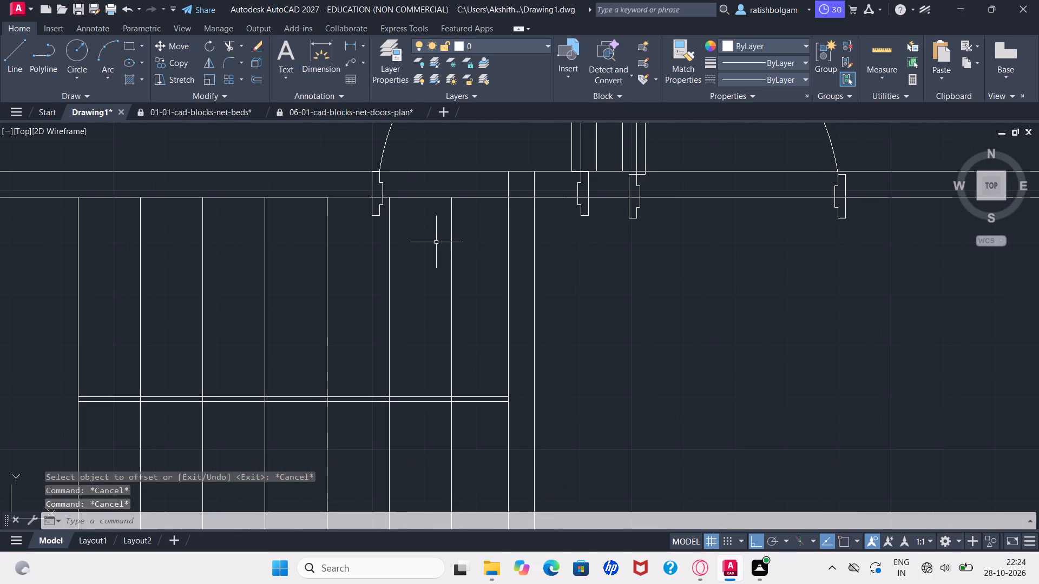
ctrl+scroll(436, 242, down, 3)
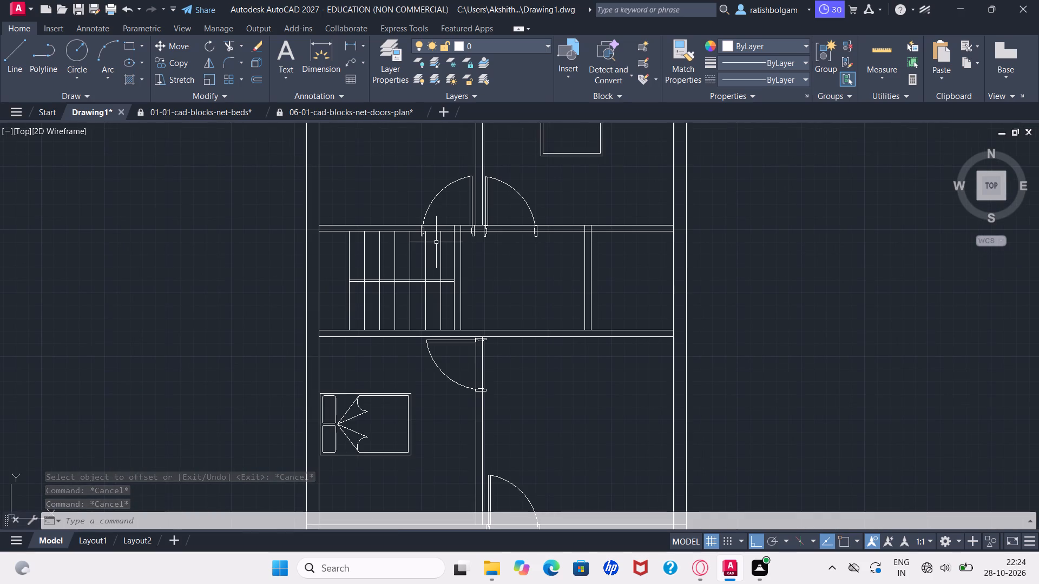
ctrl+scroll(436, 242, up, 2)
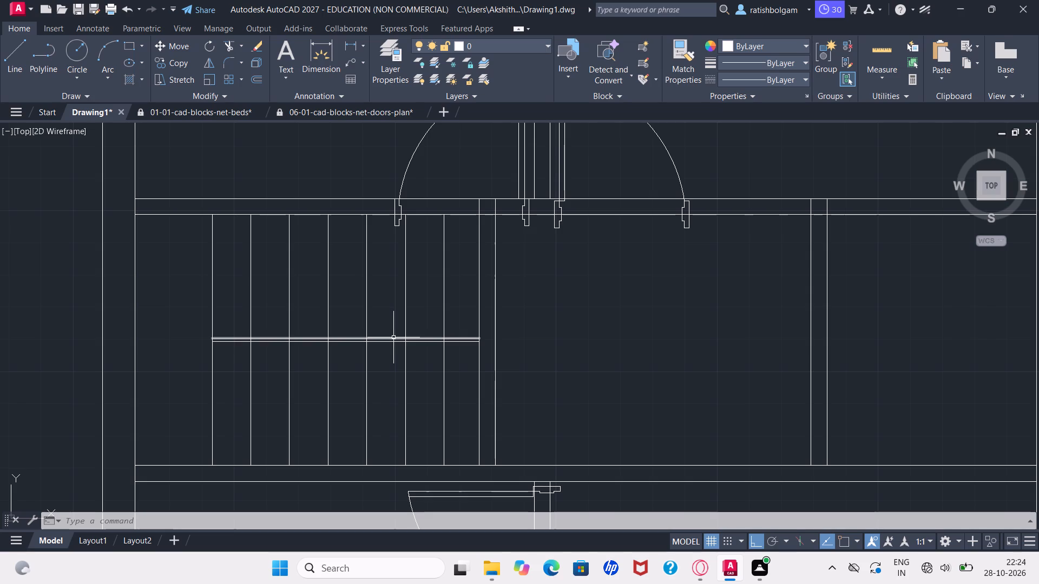
Offset both horizontal centre lines of the staircase outward by 2", the upper one northward and the lower one southward.
text(off)
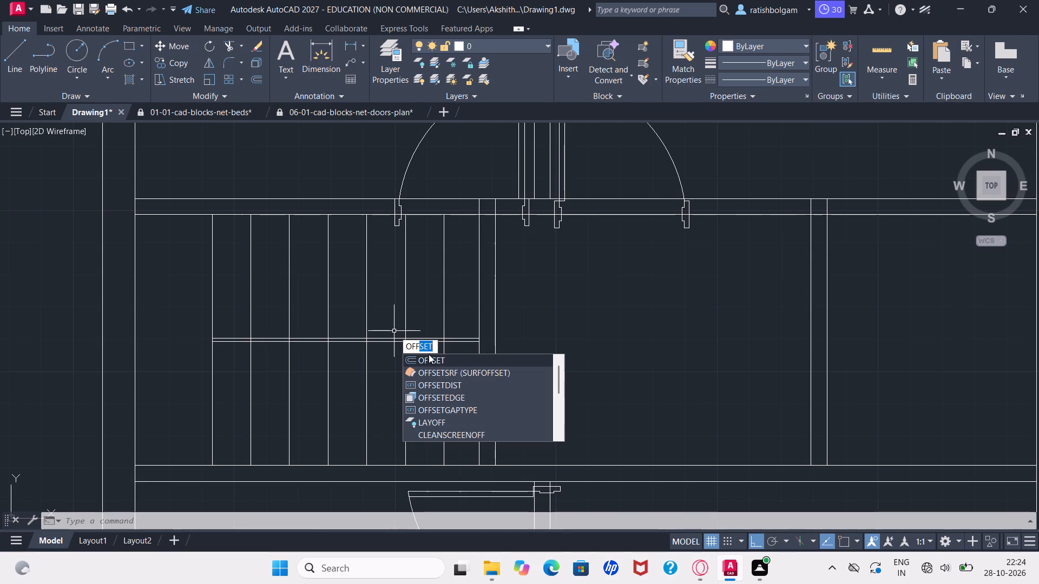
click(429, 360)
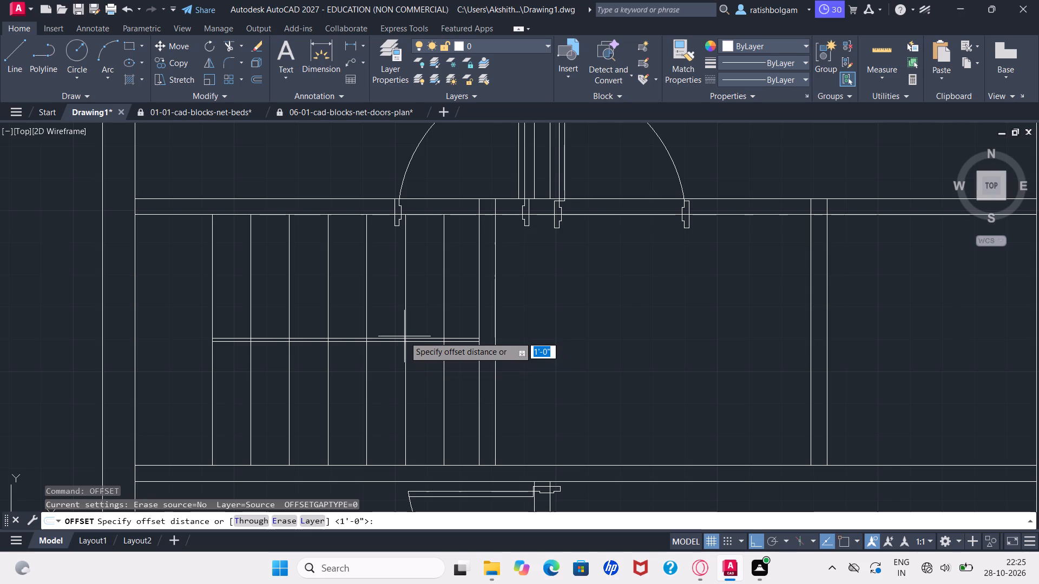
key(2)
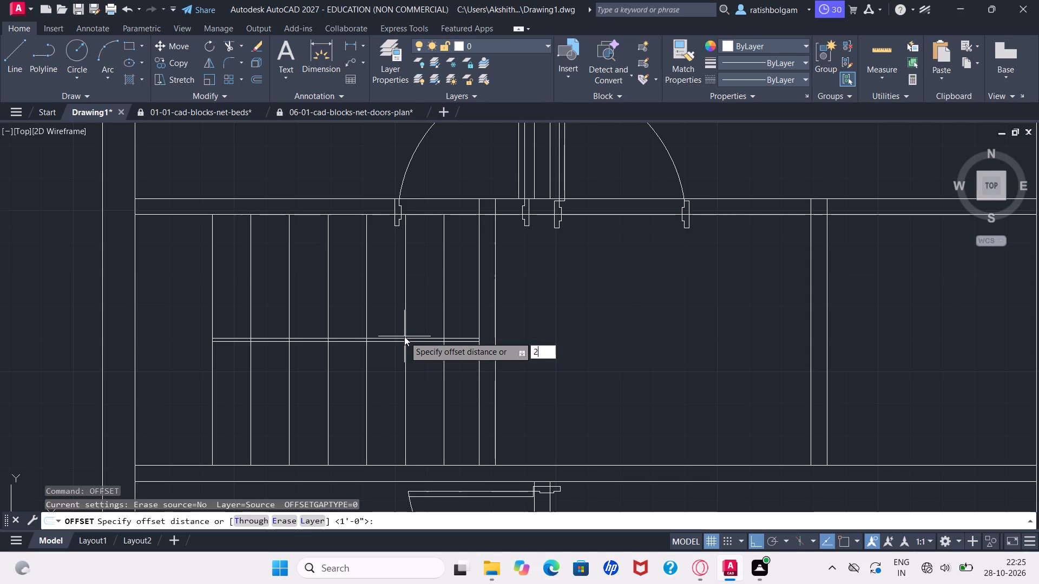
key(shift+quotedbl)
key(Return)
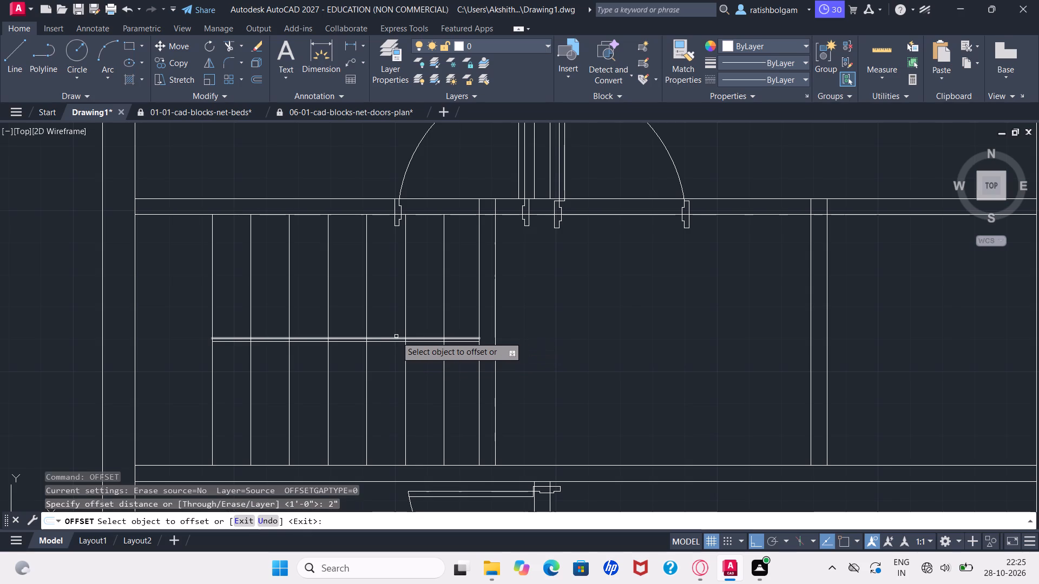
click(396, 336)
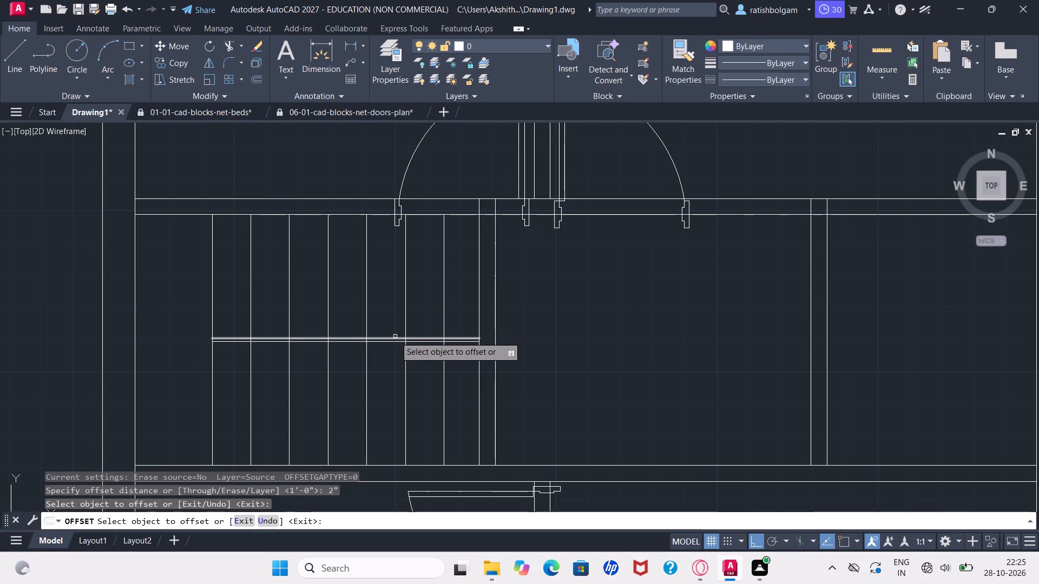
click(394, 337)
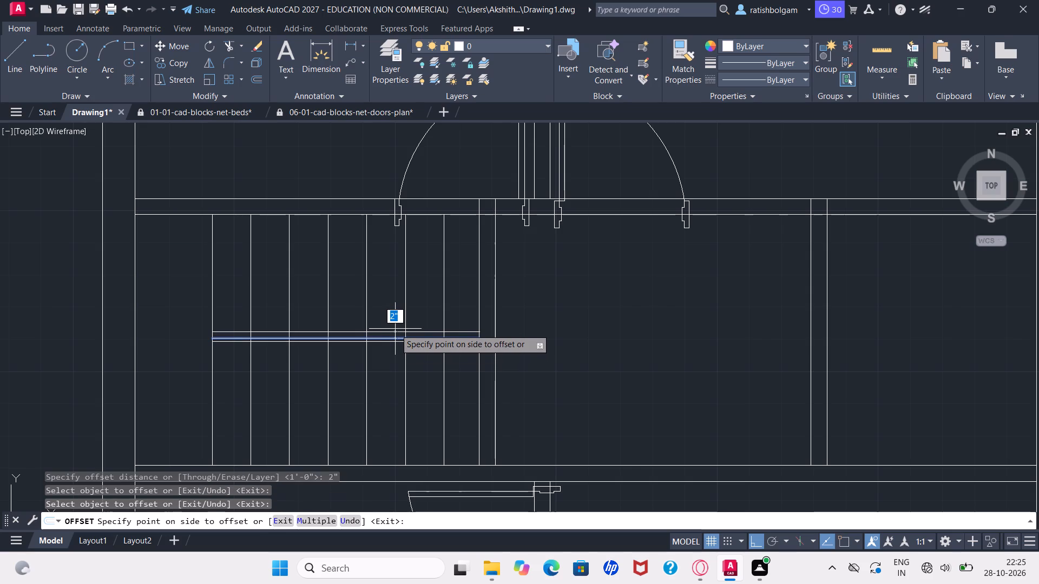
click(396, 332)
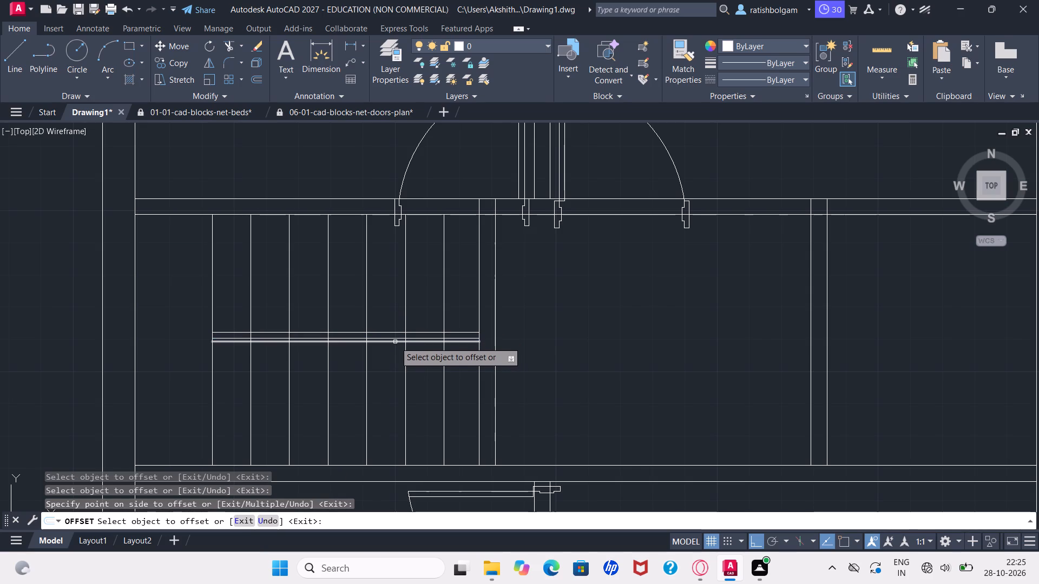
click(395, 341)
click(395, 348)
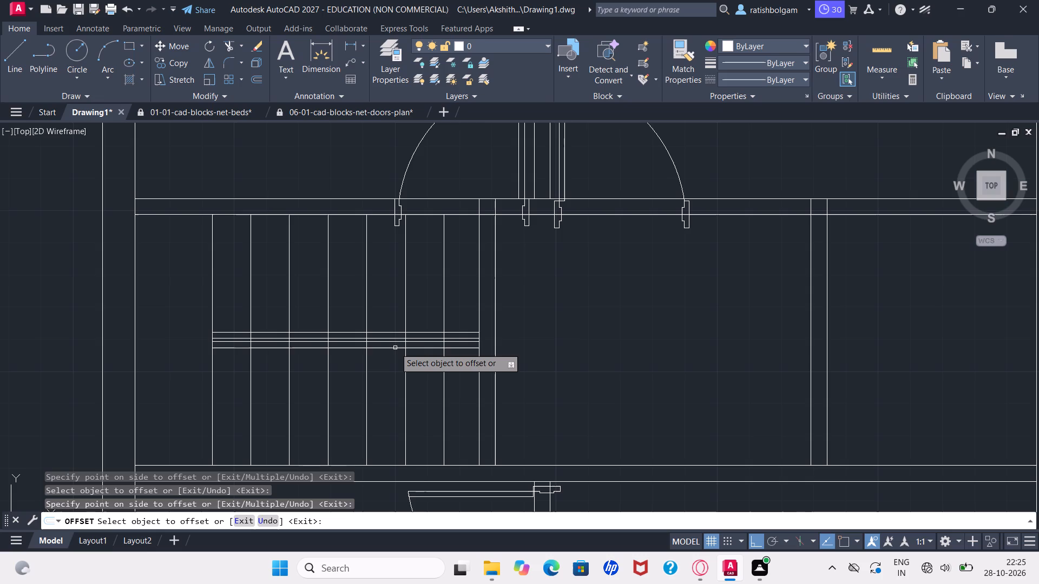
Quick-measure the lower stair flight's width between the outermost southern centre line and the compartment's south wall, along with the tread spacing.
ctrl+scroll(395, 348, down, 1)
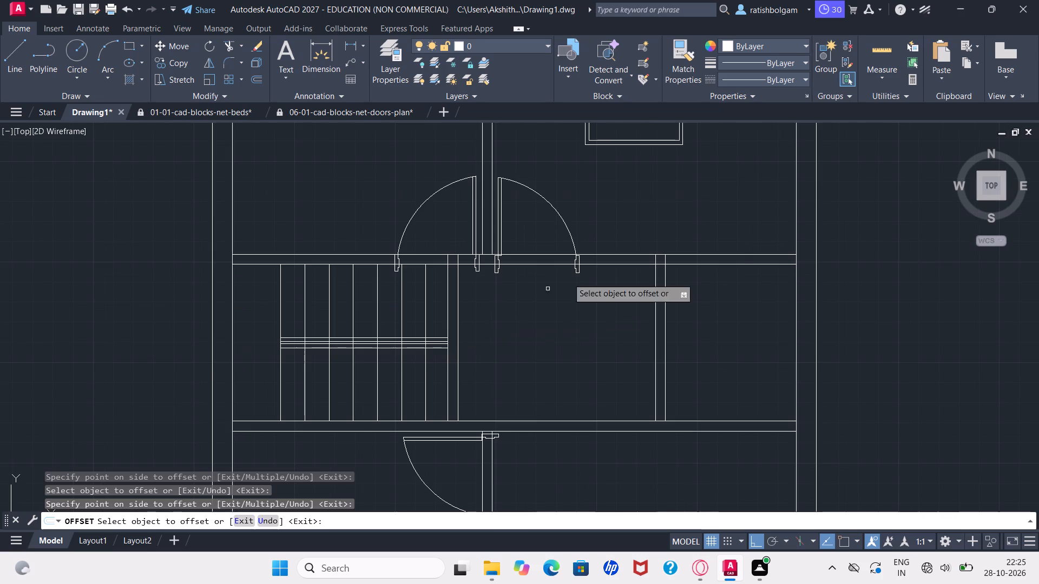
click(890, 50)
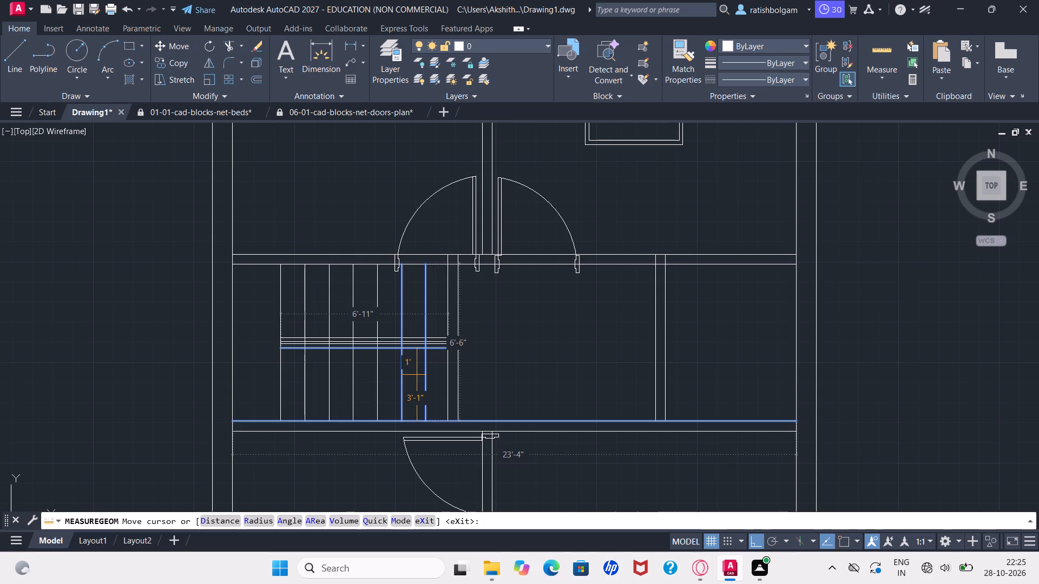
key(Escape)
key(Escape)
key(Escape)
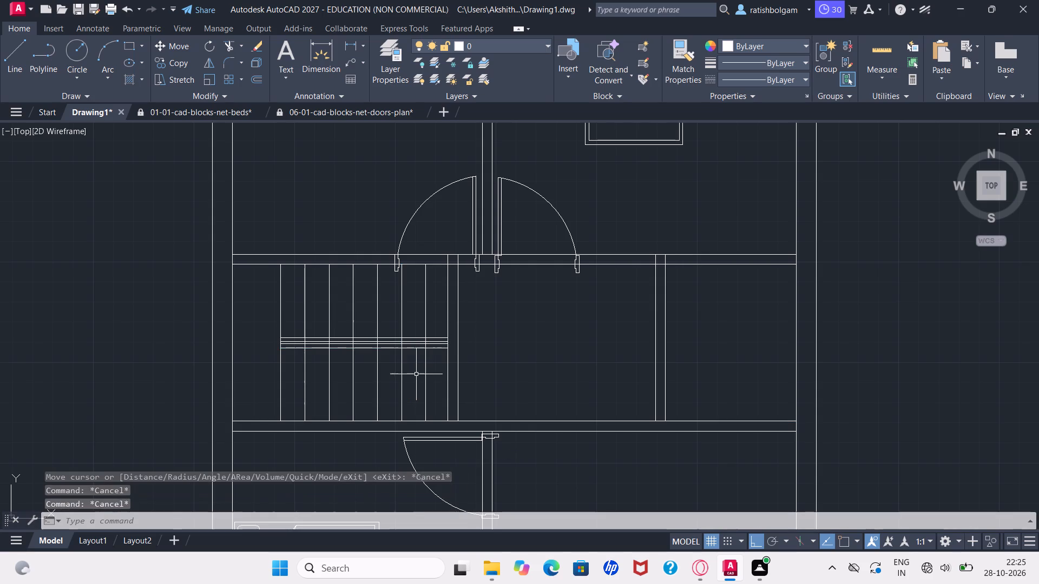
Delete the northernmost of the horizontal centre lines running across the stair treads.
ctrl+scroll(406, 337, up, 3)
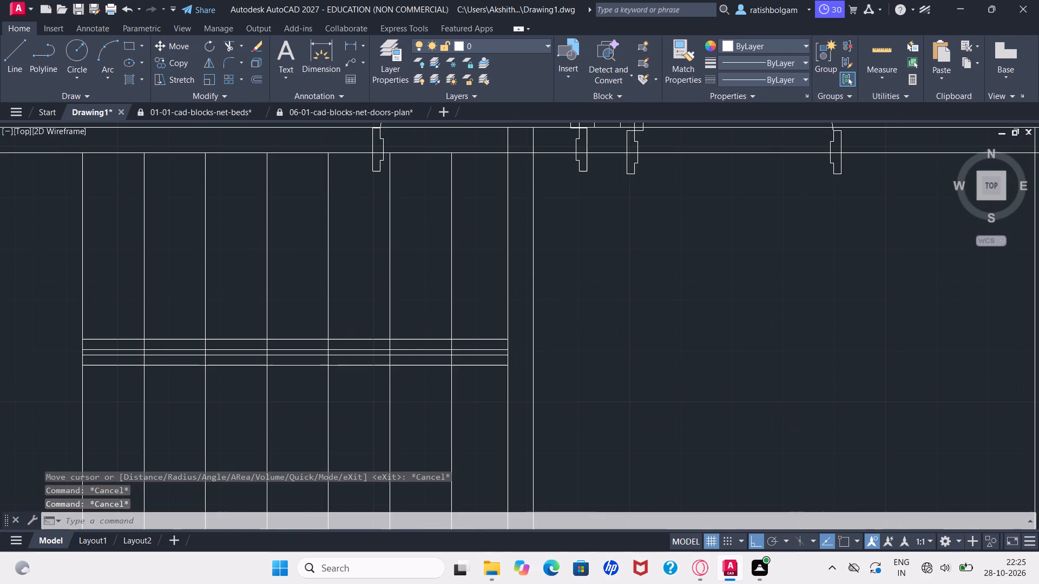
click(407, 341)
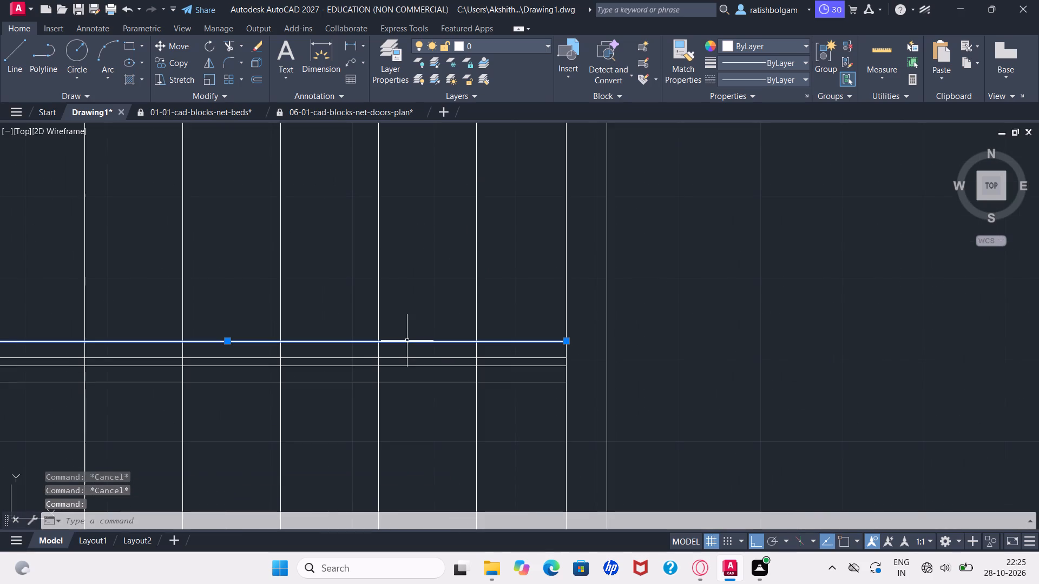
key(Delete)
Quick-measure the clear dimensions of the room north of the staircase.
ctrl+scroll(407, 341, down, 4)
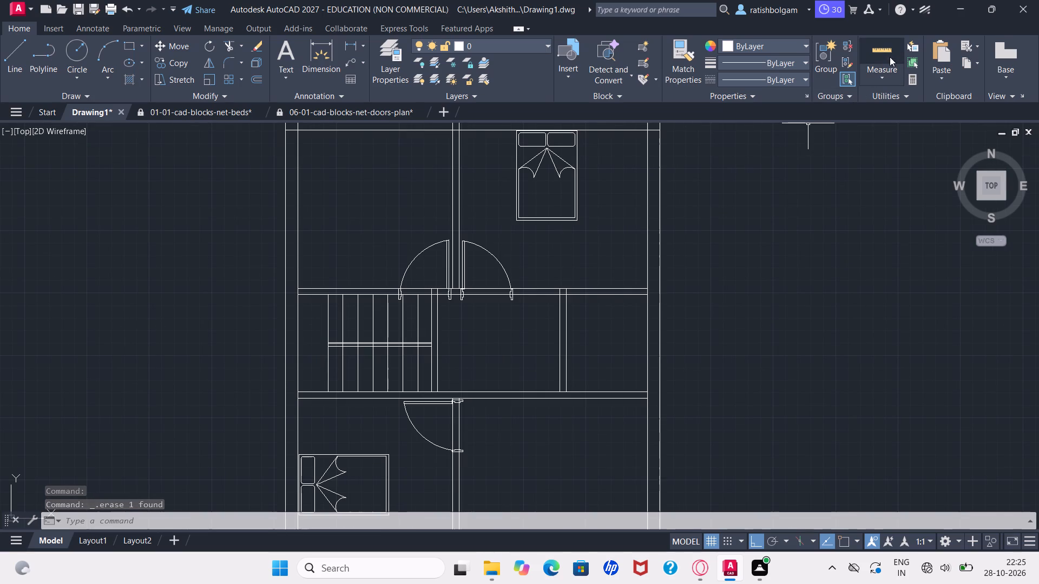
drag(890, 51, 868, 45)
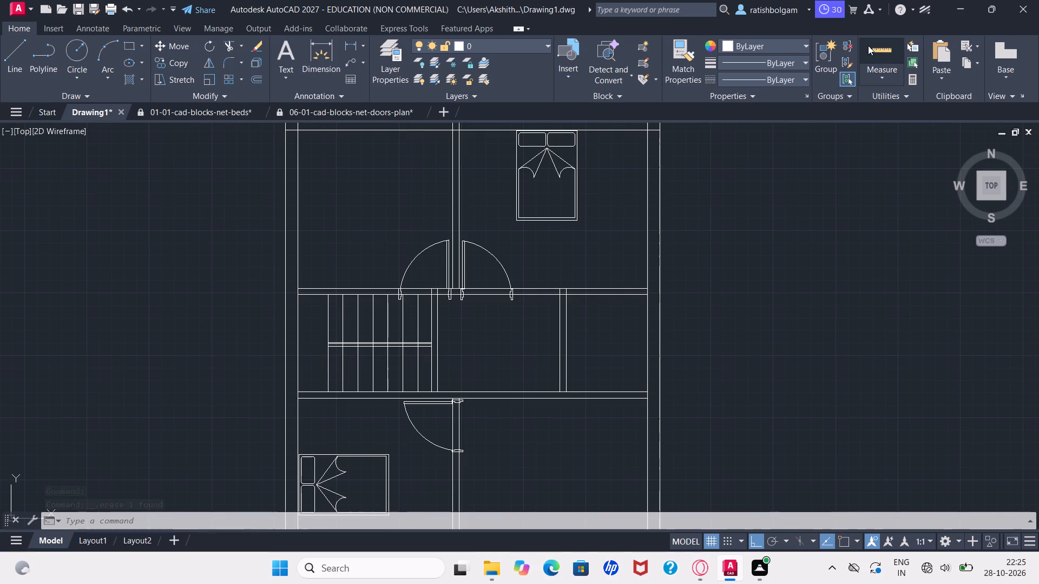
drag(868, 45, 880, 48)
click(880, 48)
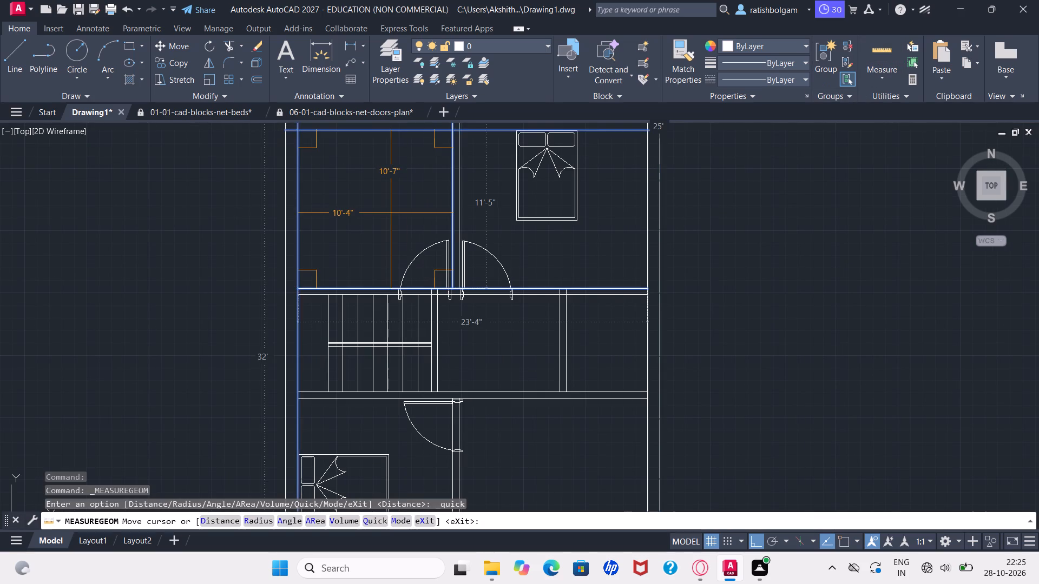
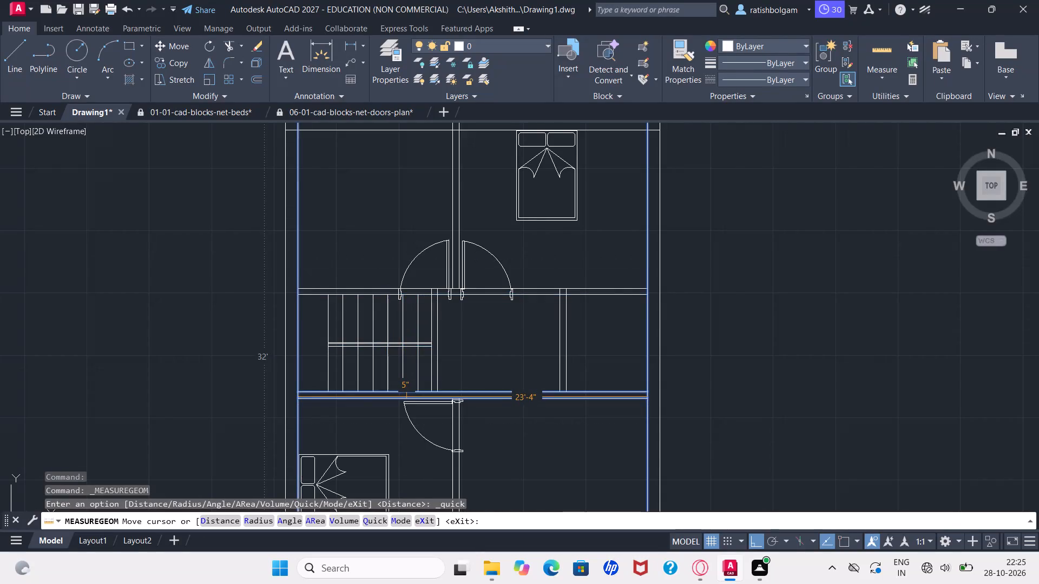
Delete the southernmost of the three horizontal centre lines running across the stair treads.
key(Escape)
scroll(405, 390, left, 1)
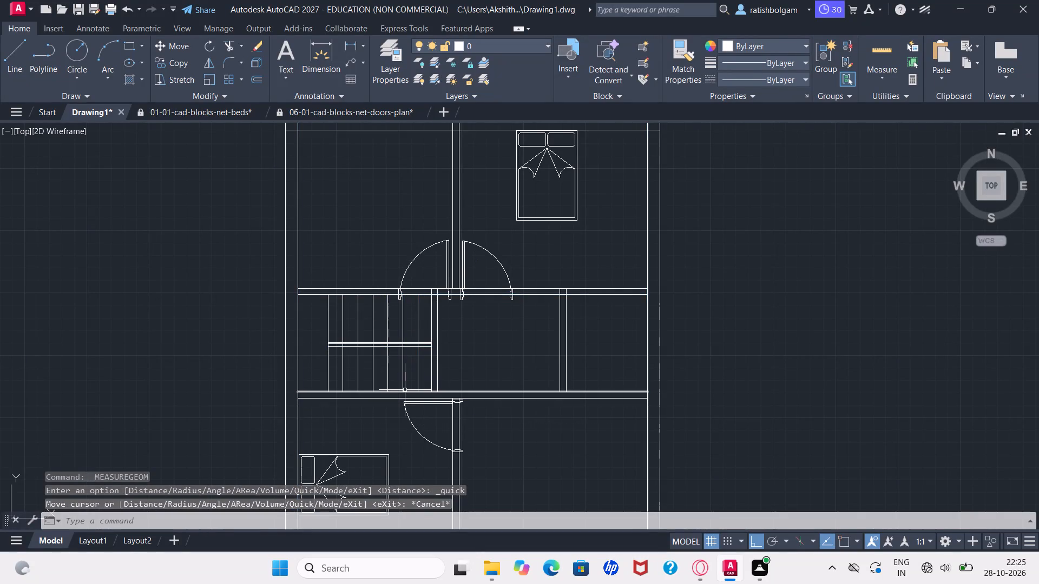
ctrl+scroll(397, 362, up, 3)
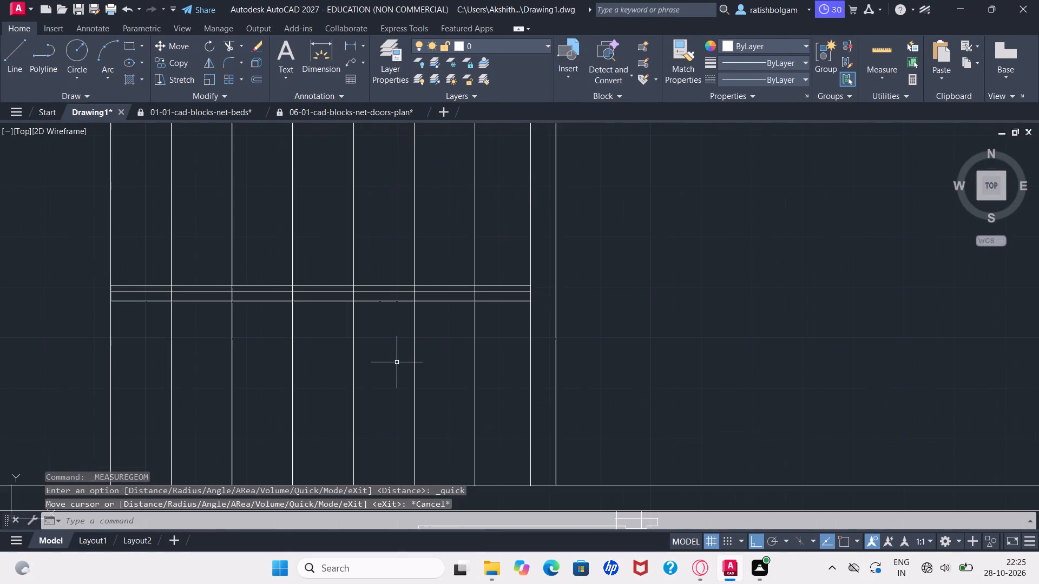
click(393, 302)
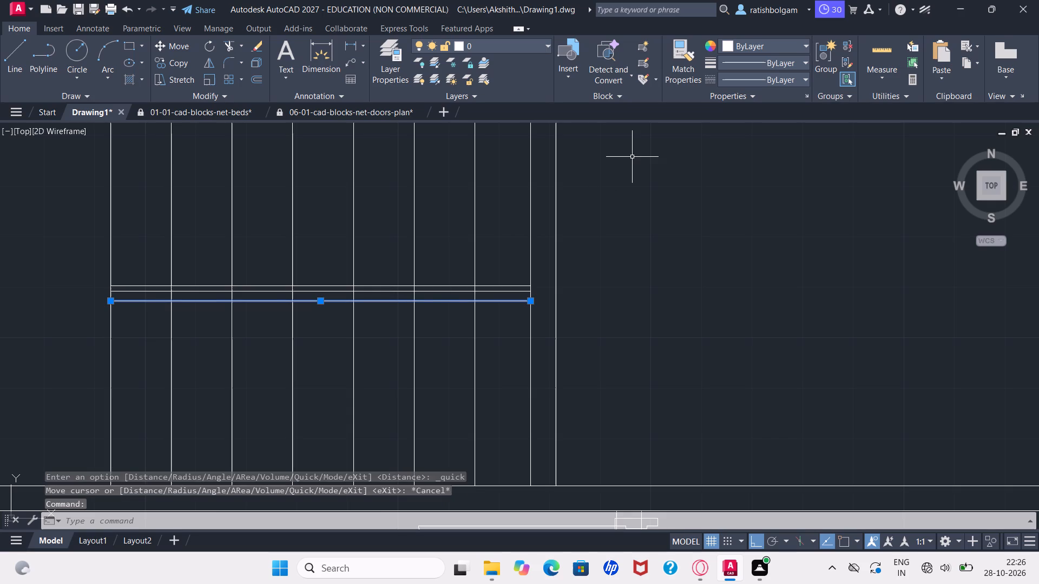
key(Delete)
Offset the two remaining horizontal centre lines of the staircase outward by 1", the upper one northward and the lower one southward.
ctrl+scroll(639, 152, down, 4)
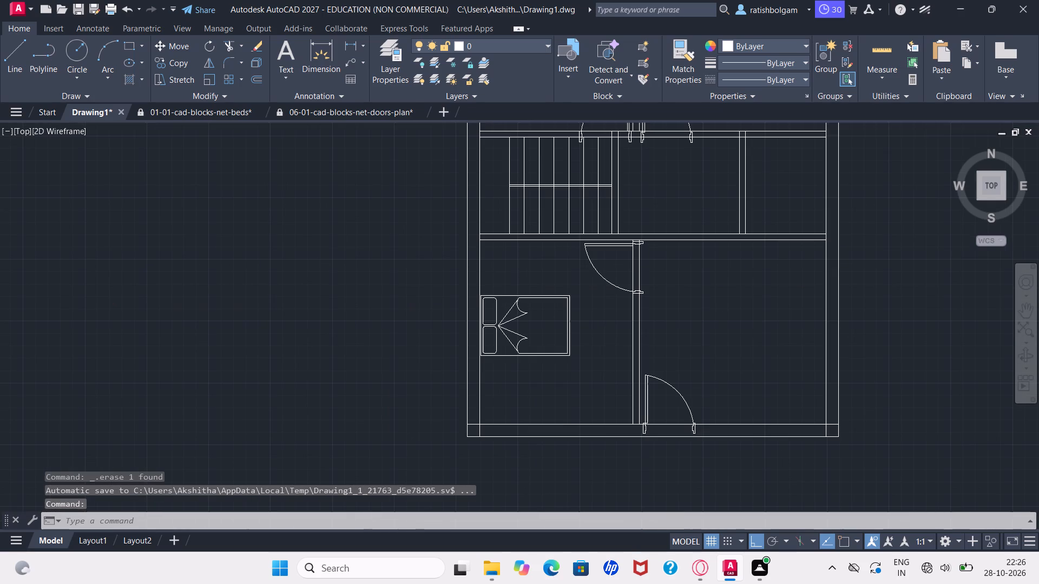
ctrl+scroll(639, 152, up, 3)
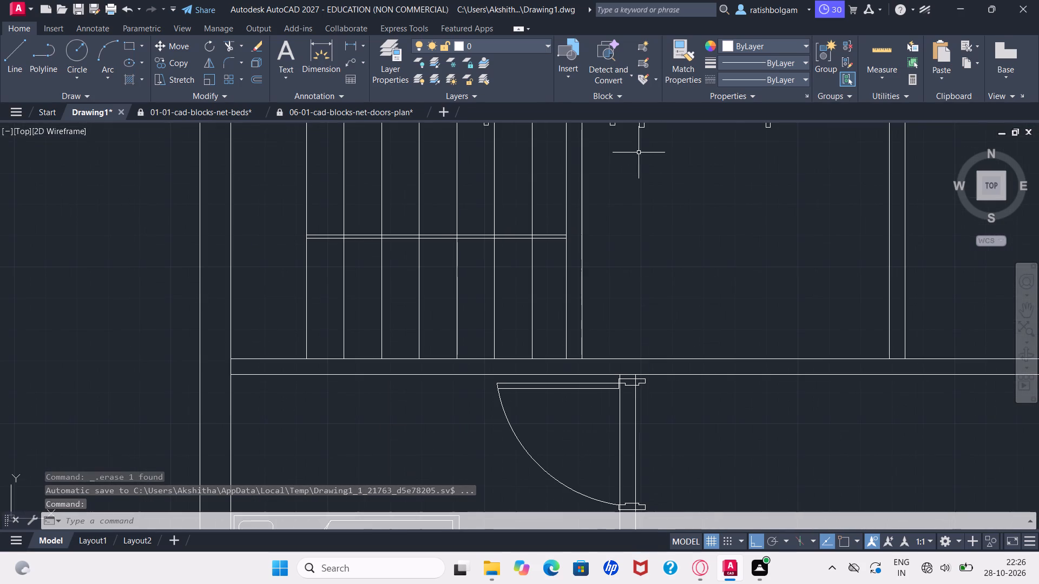
ctrl+scroll(596, 190, down, 4)
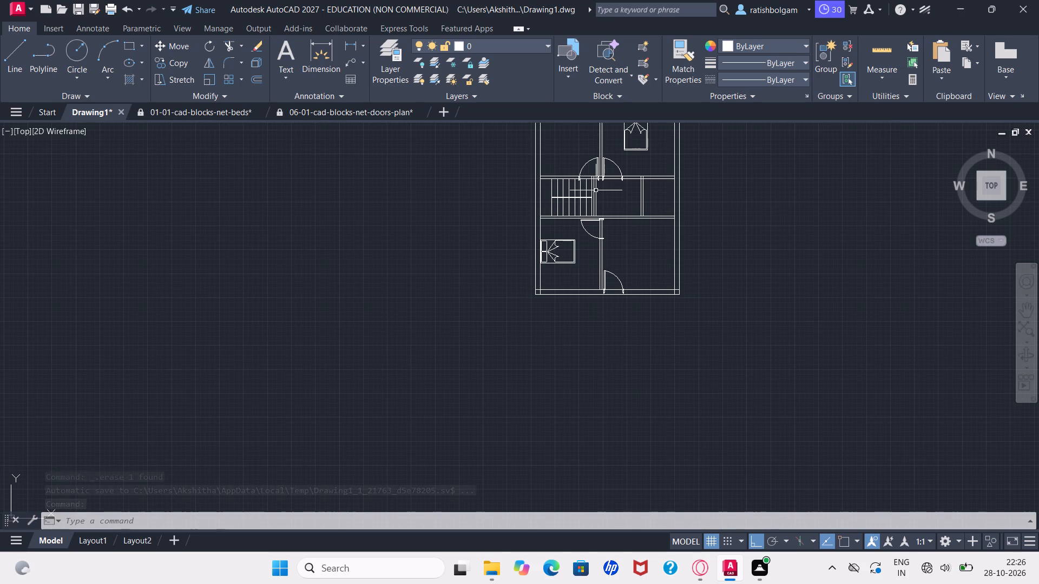
key(p)
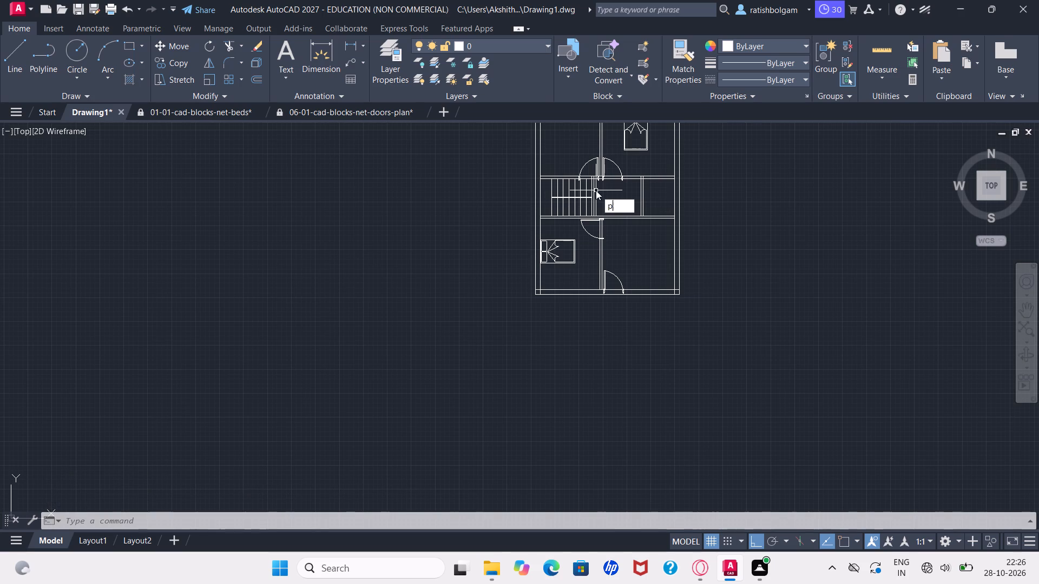
key(Return)
click(596, 190)
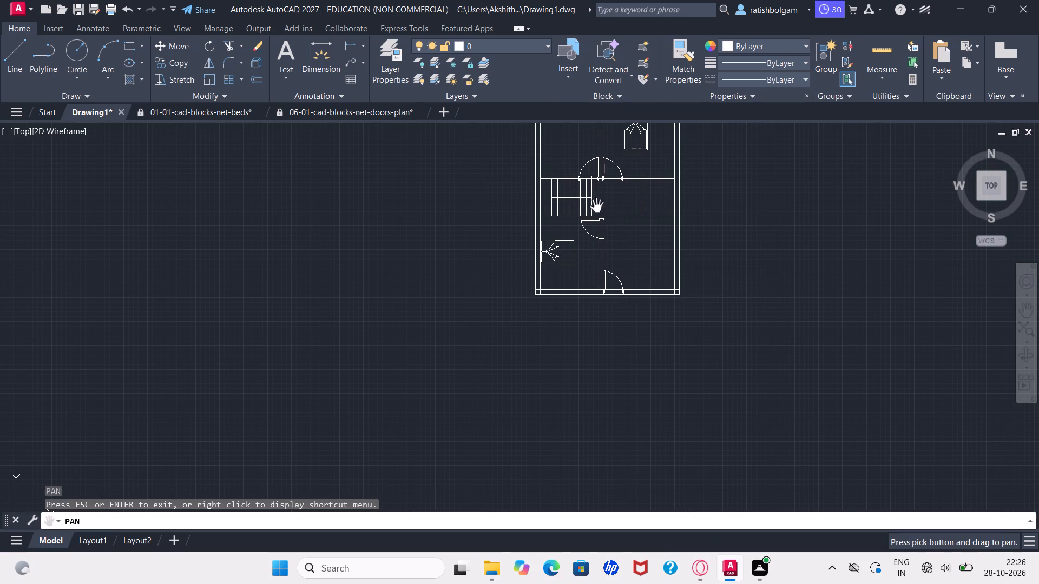
drag(617, 193, 604, 333)
key(Escape)
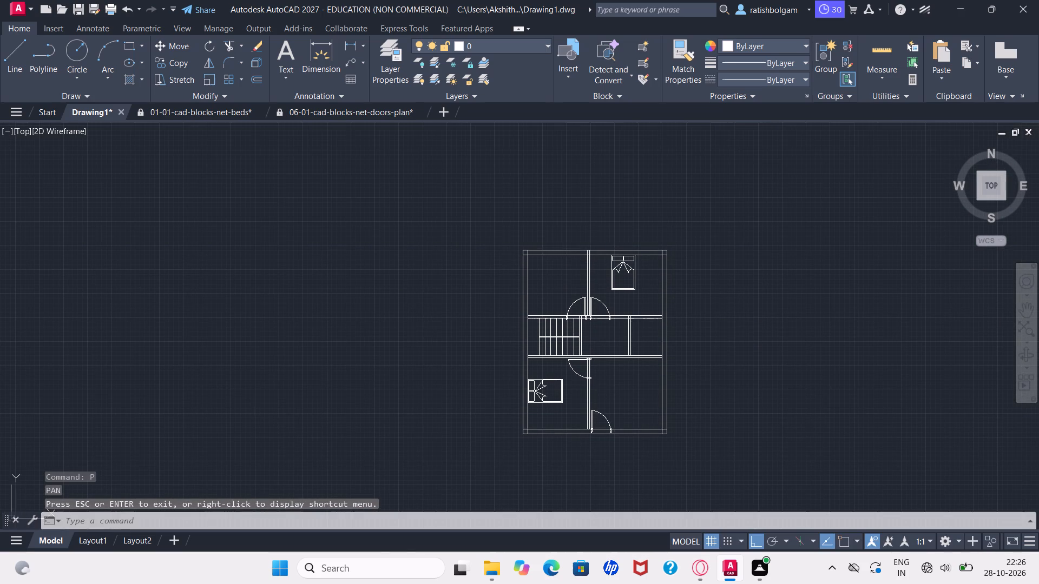
key(Escape)
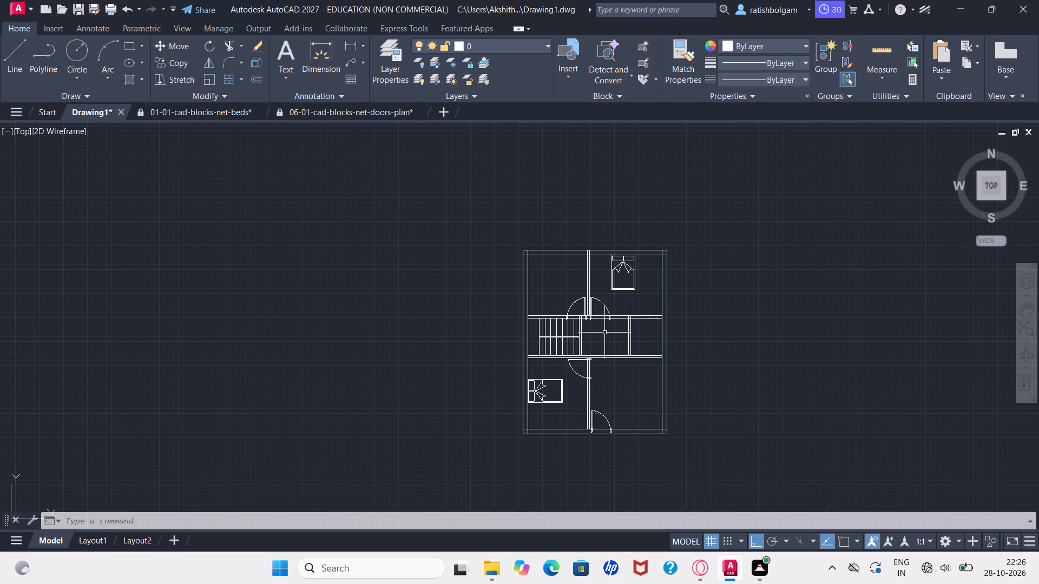
ctrl+scroll(604, 333, up, 3)
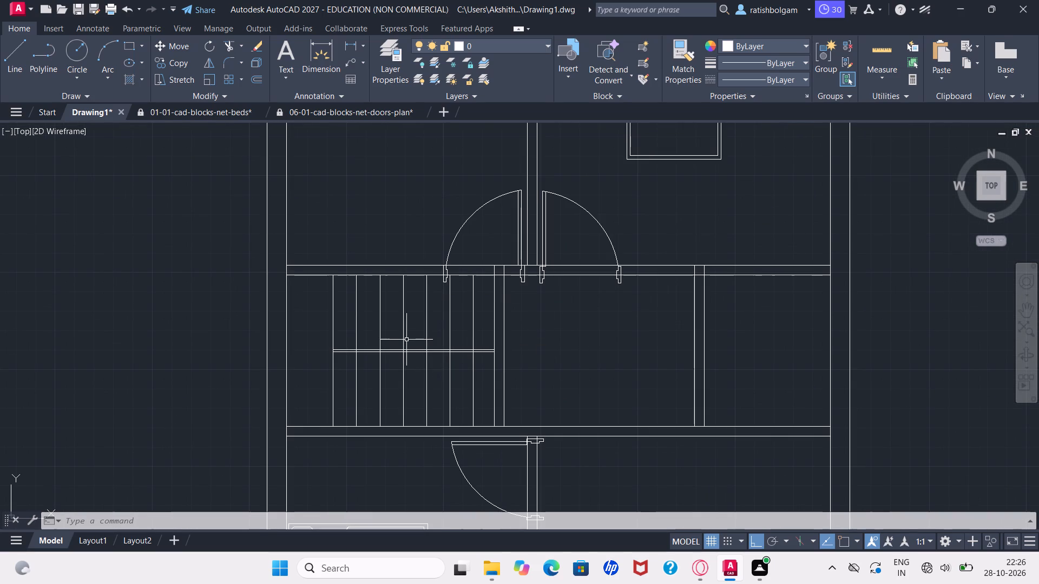
ctrl+scroll(406, 340, up, 1)
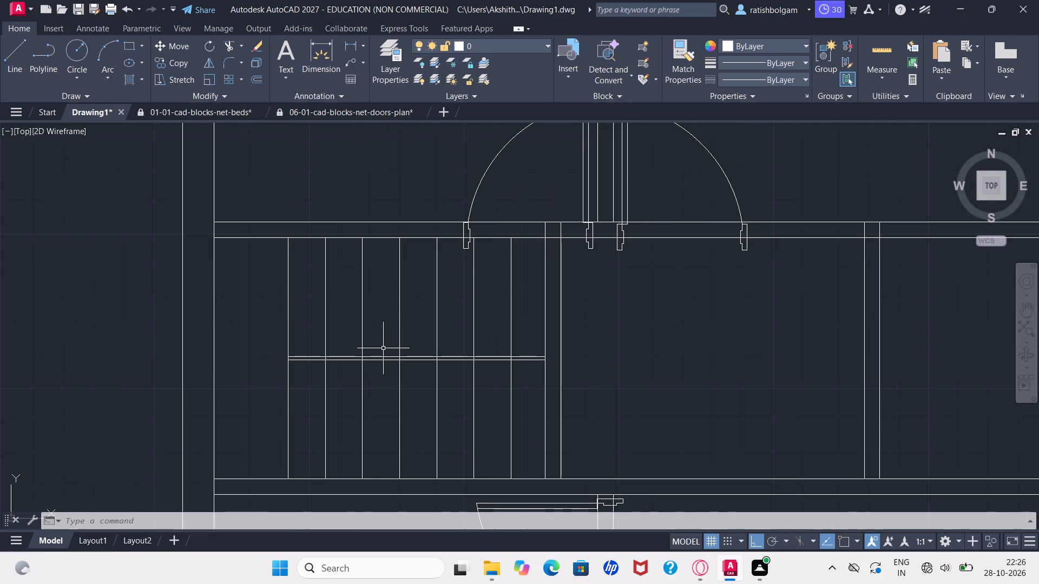
key(o)
key(f)
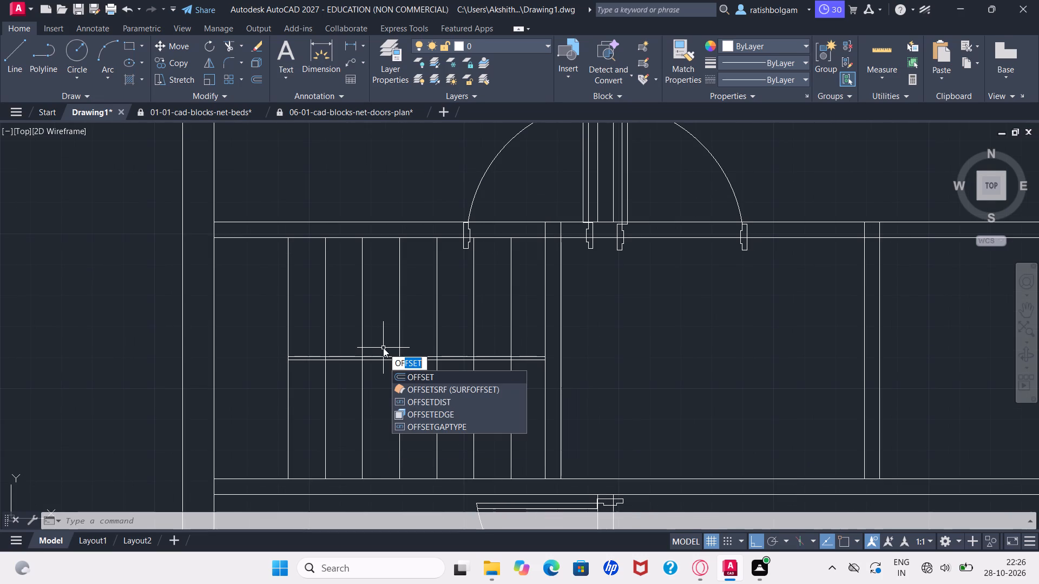
key(Return)
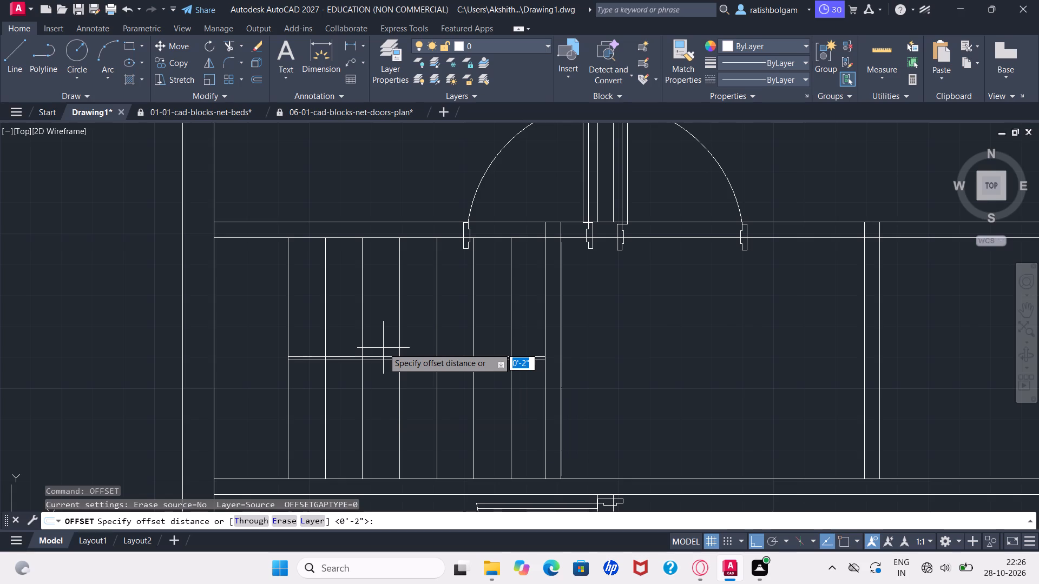
key(1)
key(shift+quotedbl)
key(Return)
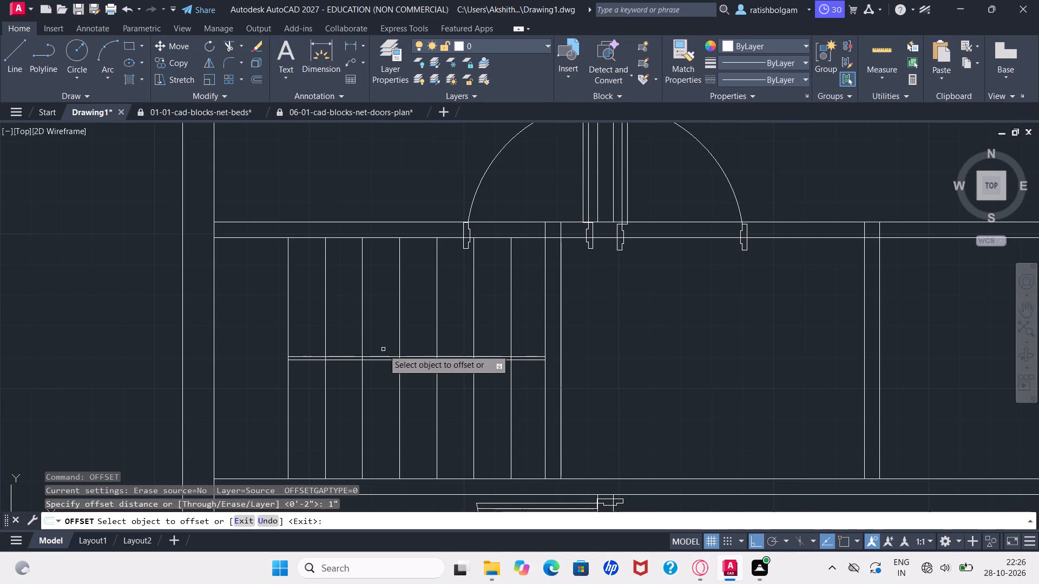
click(383, 356)
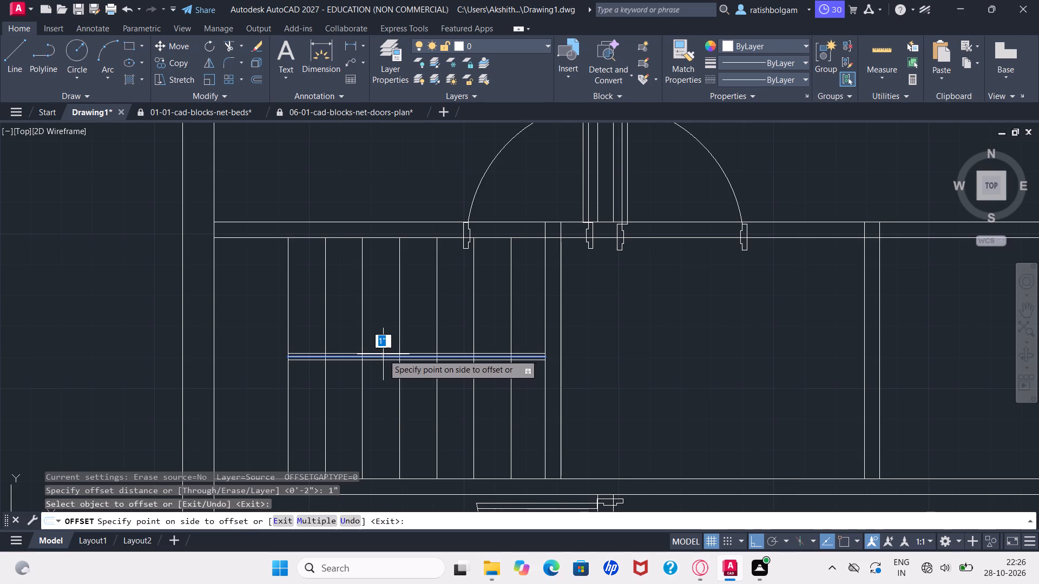
click(384, 350)
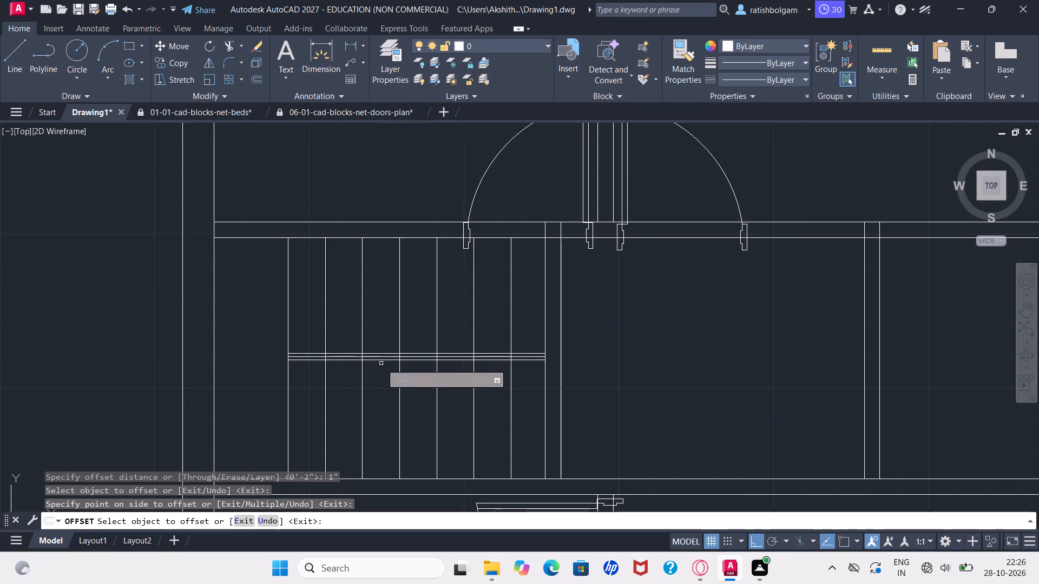
click(380, 360)
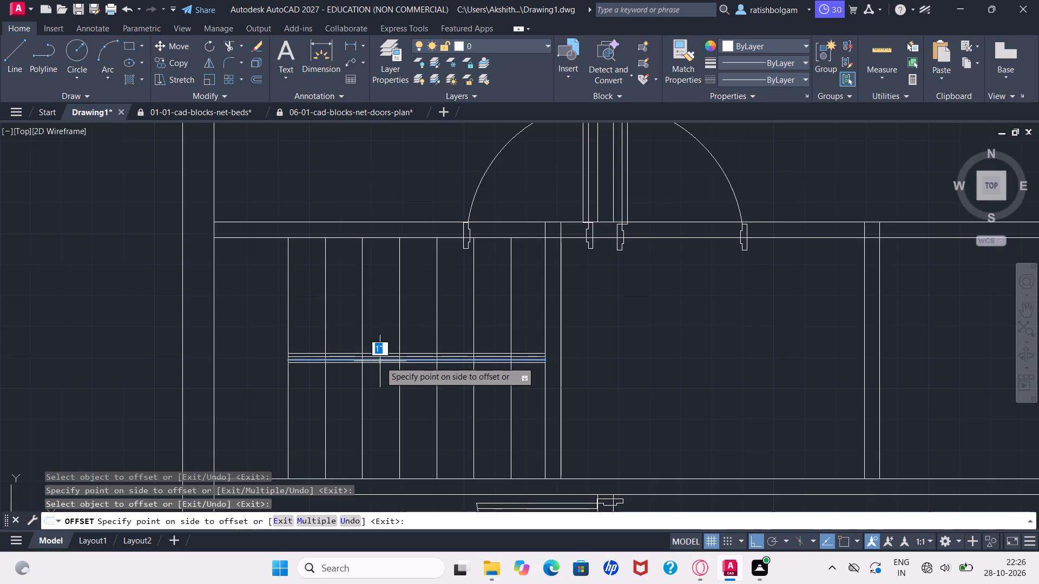
click(380, 363)
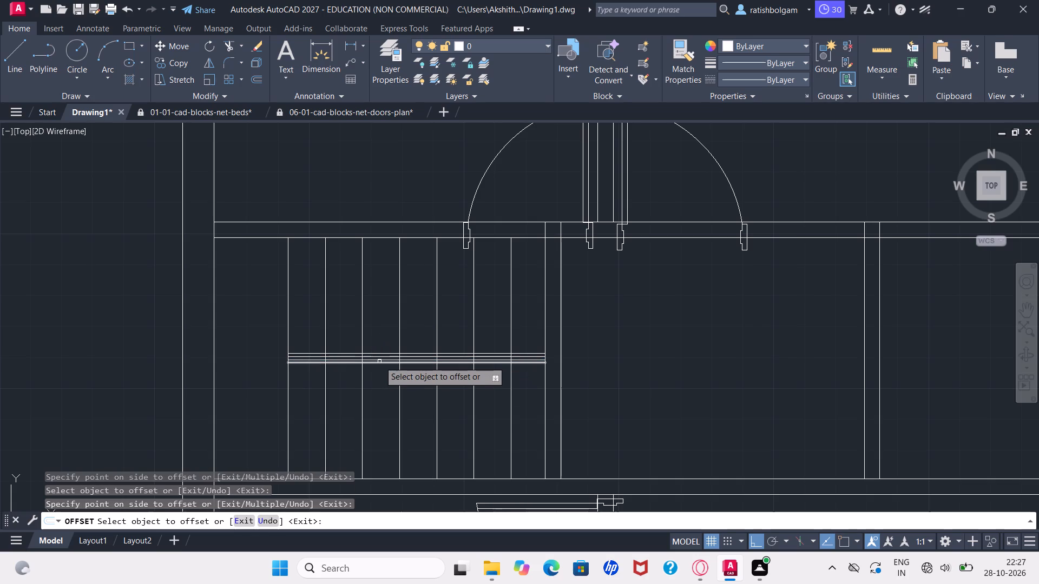
key(Escape)
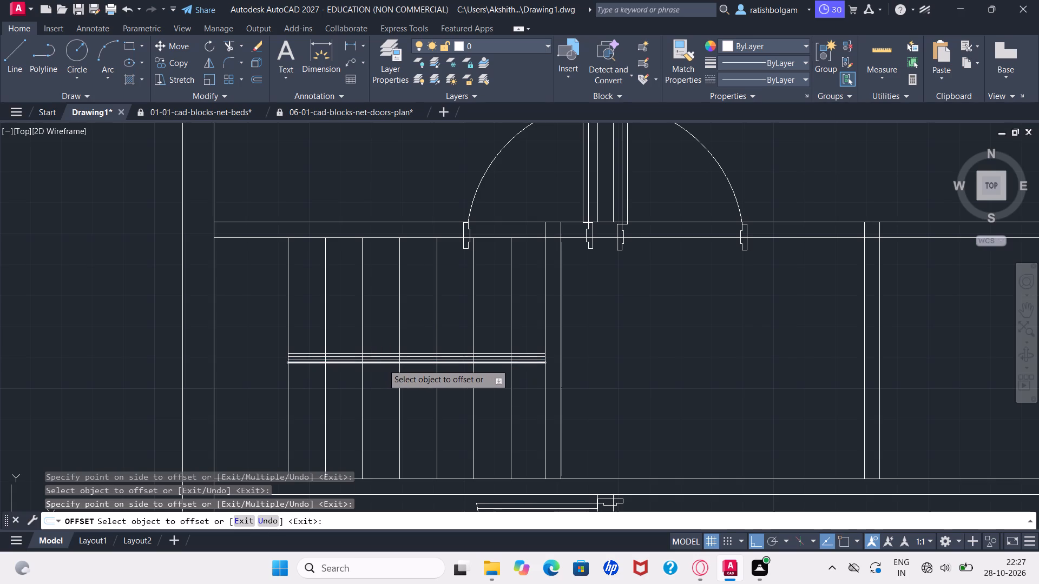
key(Escape)
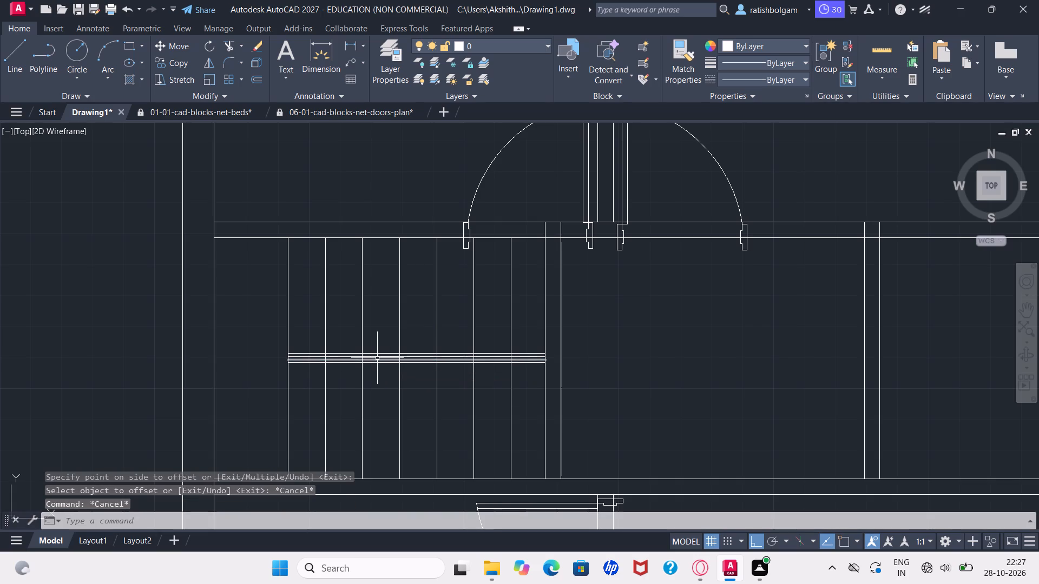
Delete the two inner horizontal centre lines across the stair treads, keeping only the outer pair.
click(377, 357)
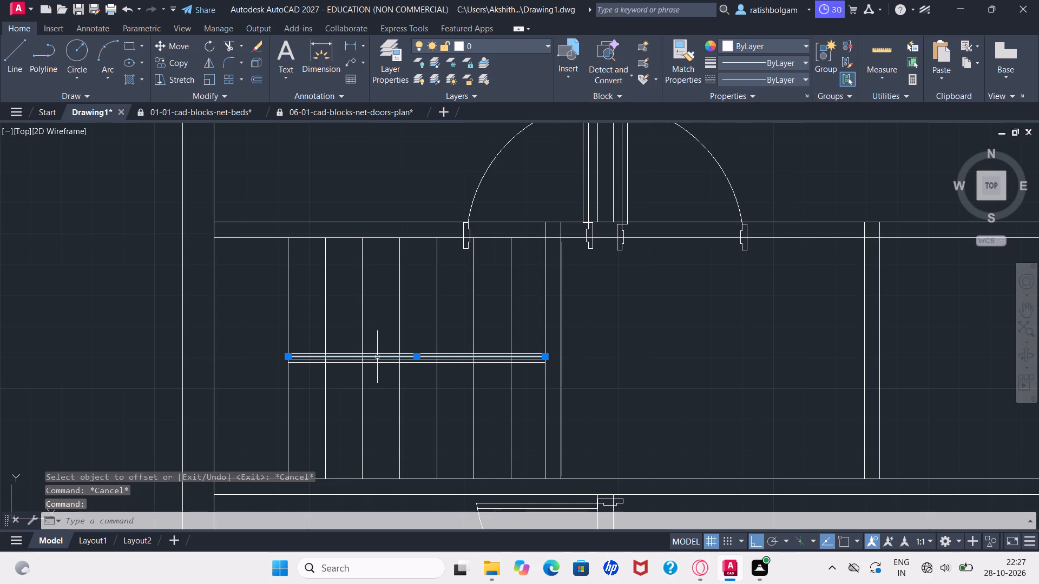
key(Delete)
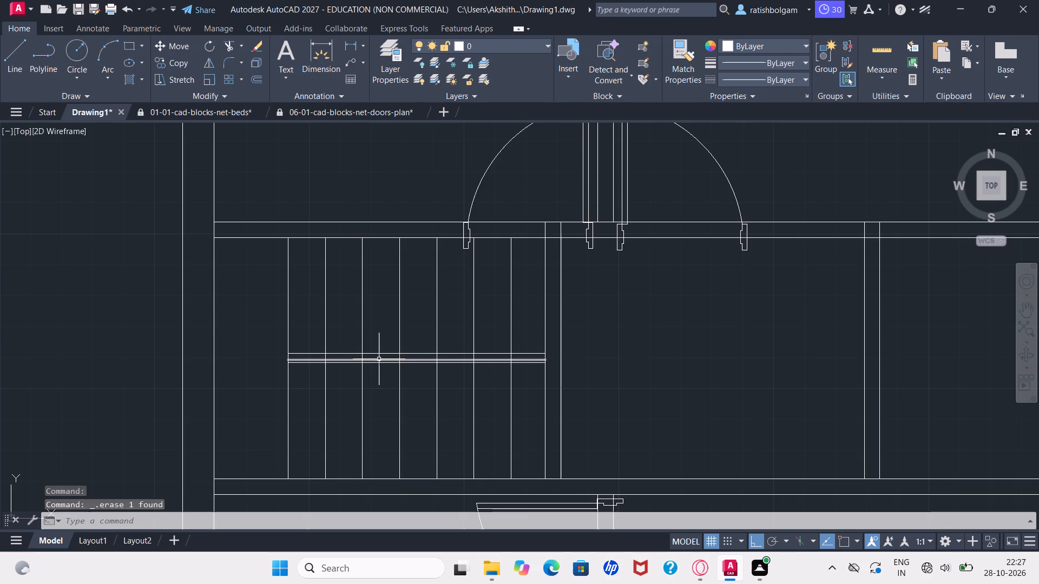
click(379, 360)
key(Delete)
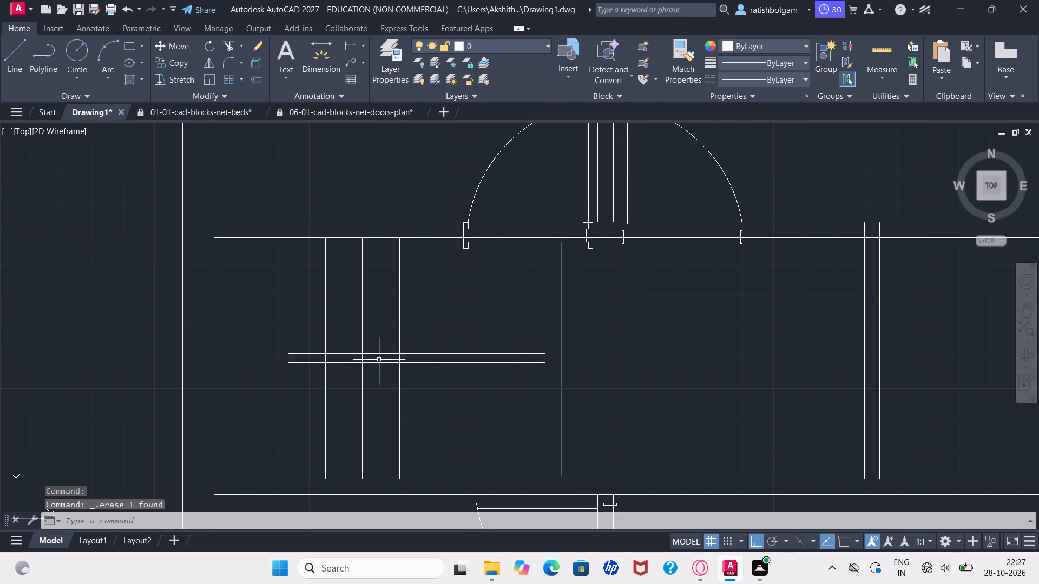
Quick-measure the upper stair flight's width between the northern centre line and the compartment's north wall.
ctrl+scroll(379, 360, down, 3)
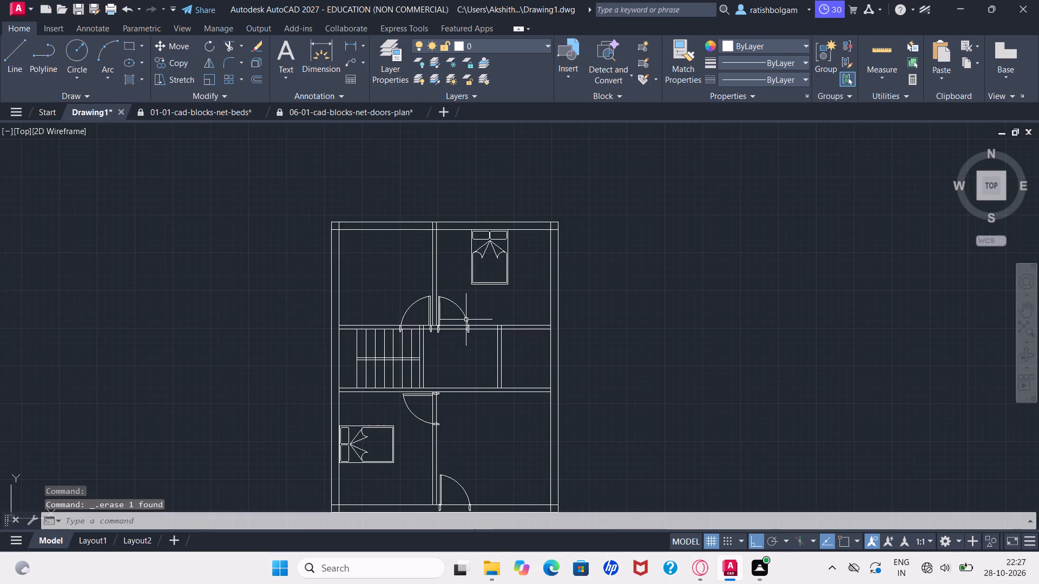
click(885, 47)
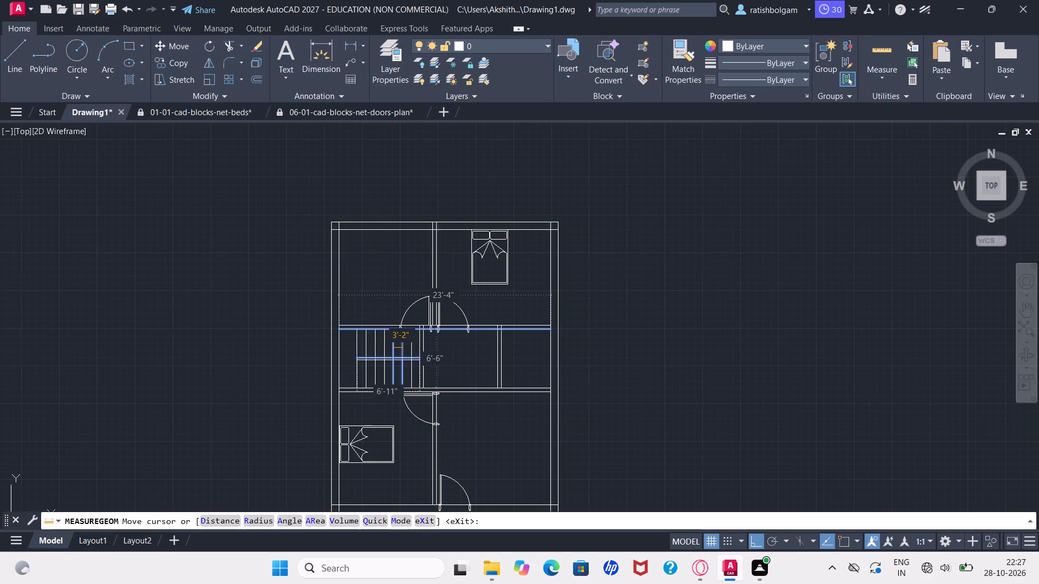
key(Escape)
key(Escape)
Trim the six inner stair tread lines between the two horizontal centre lines, leaving the divider strip clear.
ctrl+scroll(402, 348, up, 1)
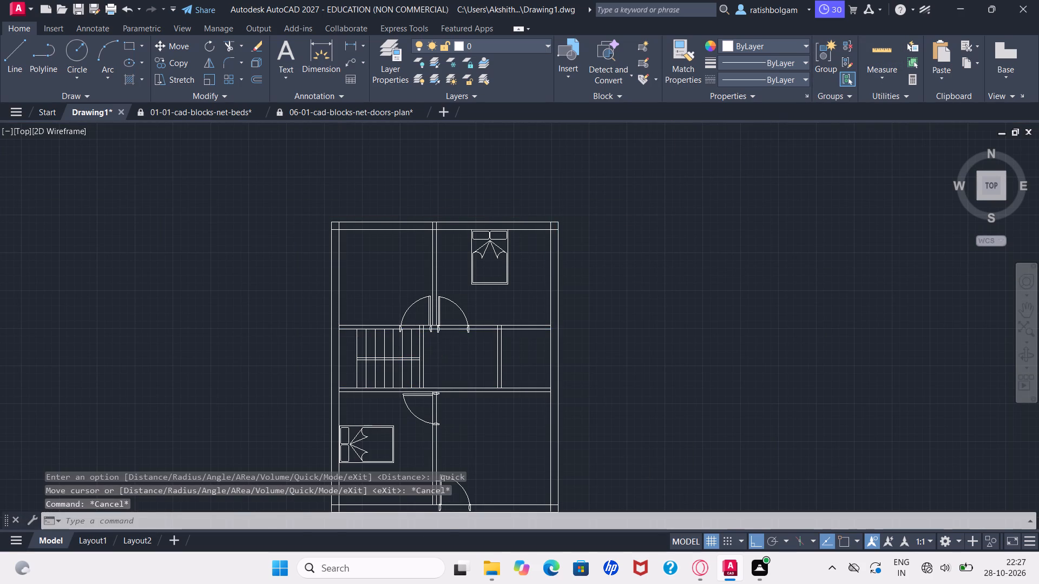
ctrl+scroll(402, 348, up, 2)
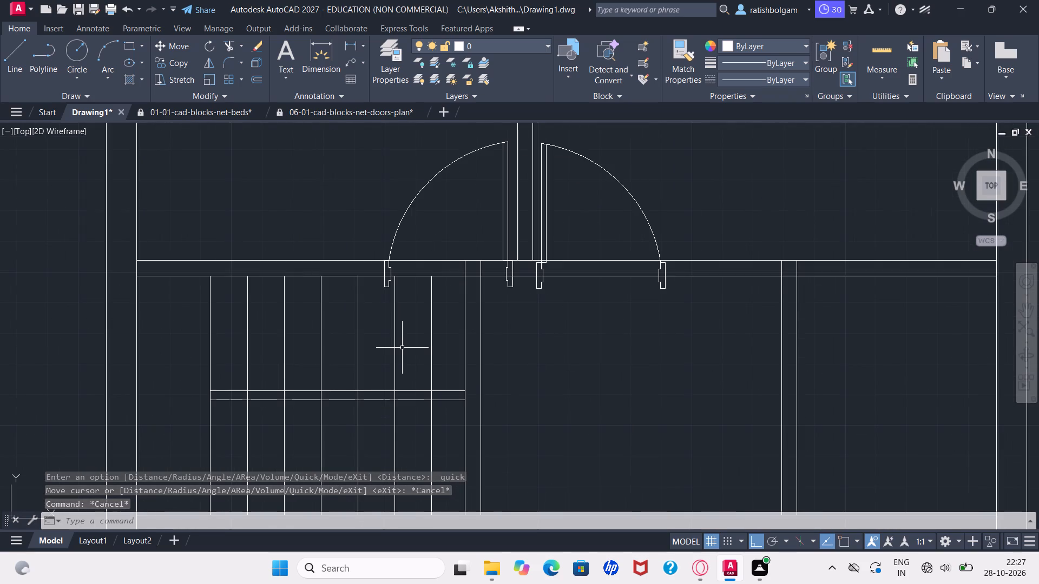
scroll(402, 348, up, 1)
text(tr)
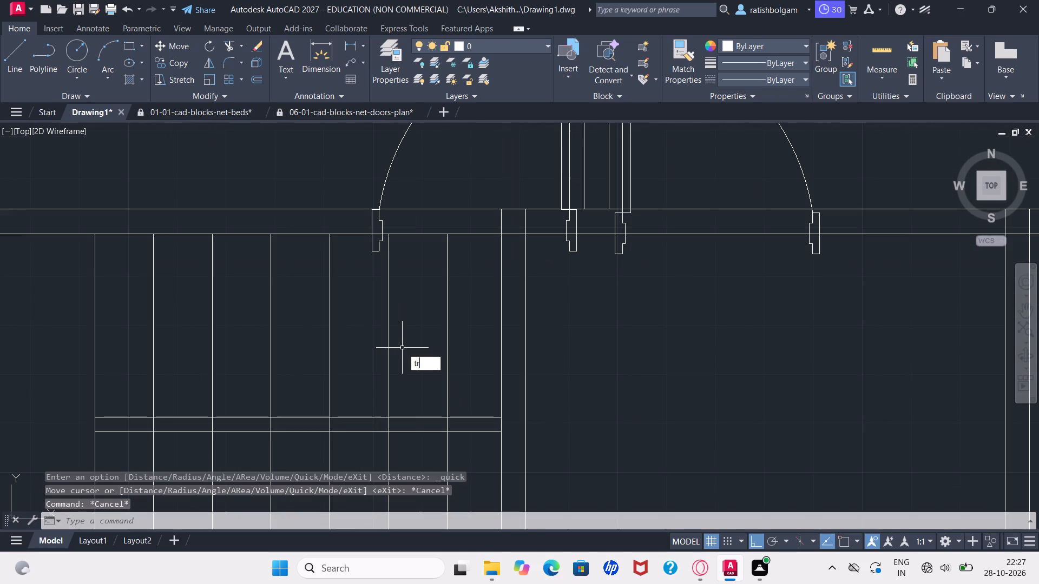
key(Return)
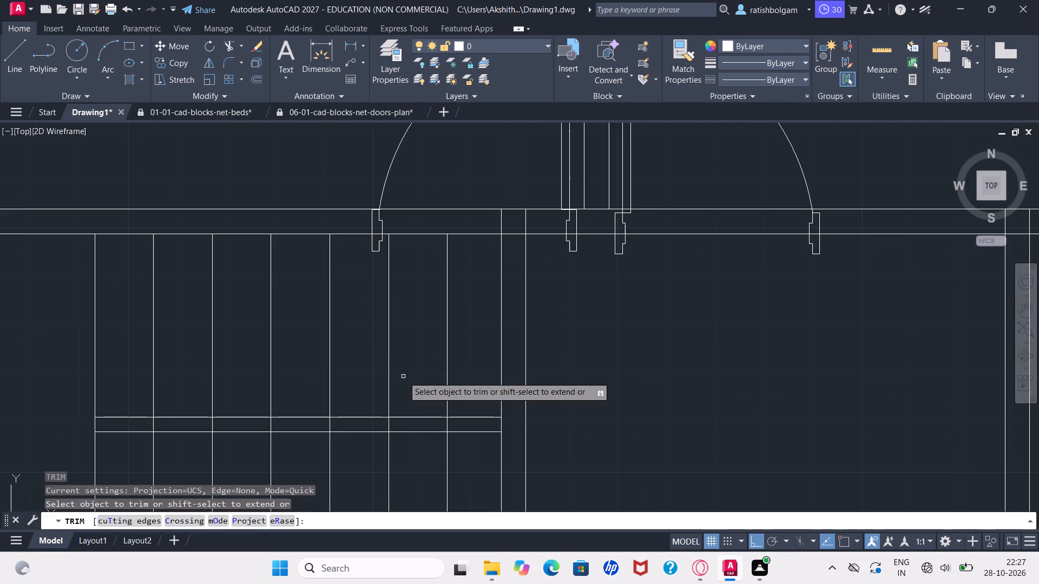
drag(387, 424, 443, 424)
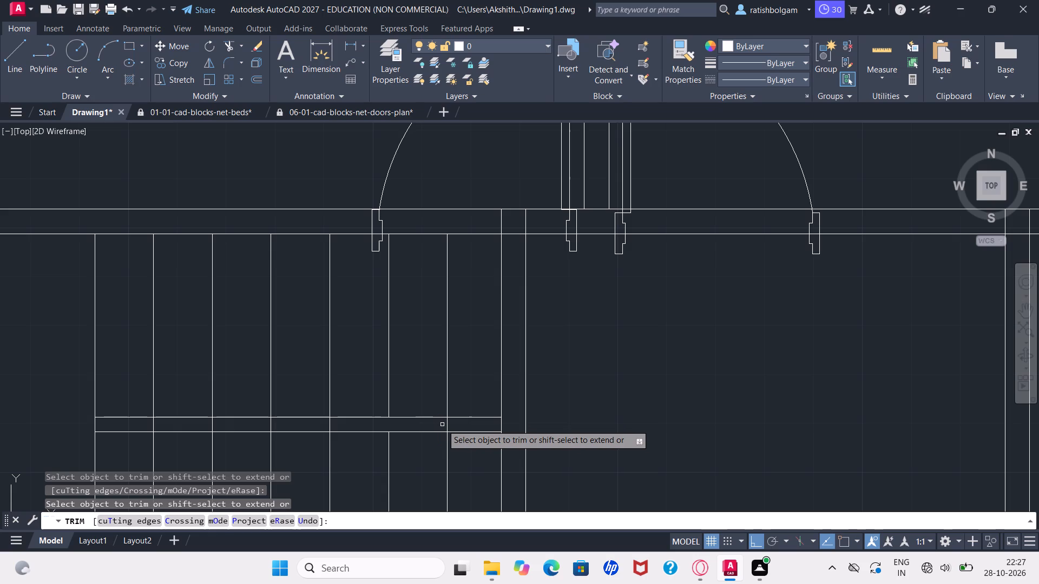
drag(443, 424, 447, 423)
click(447, 423)
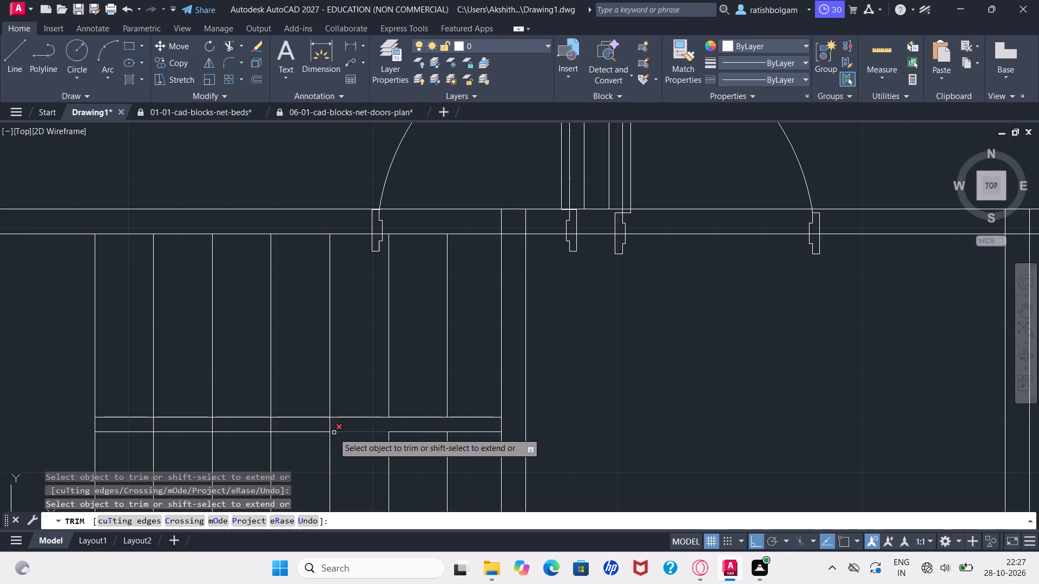
click(330, 427)
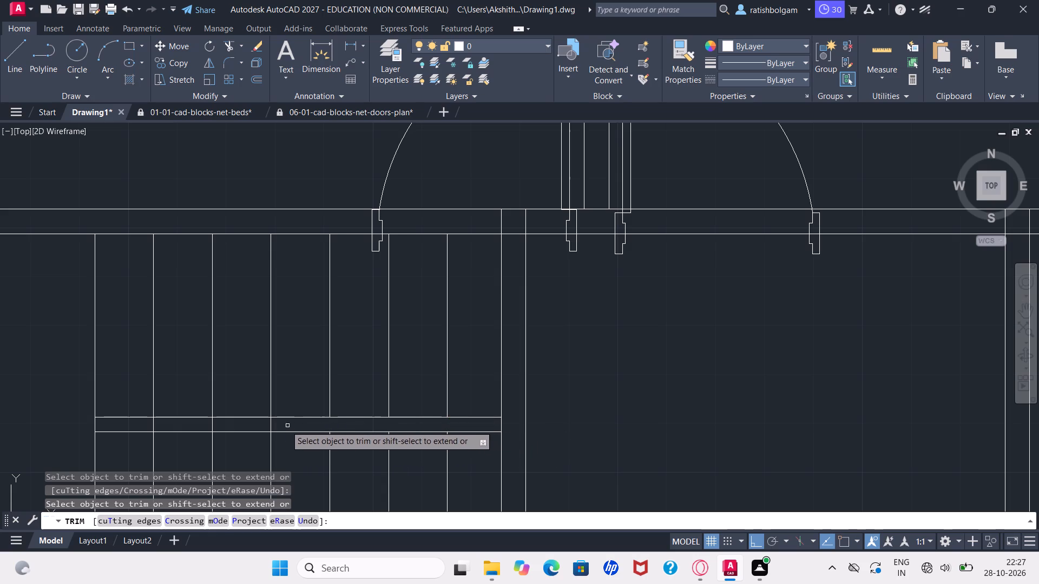
click(271, 427)
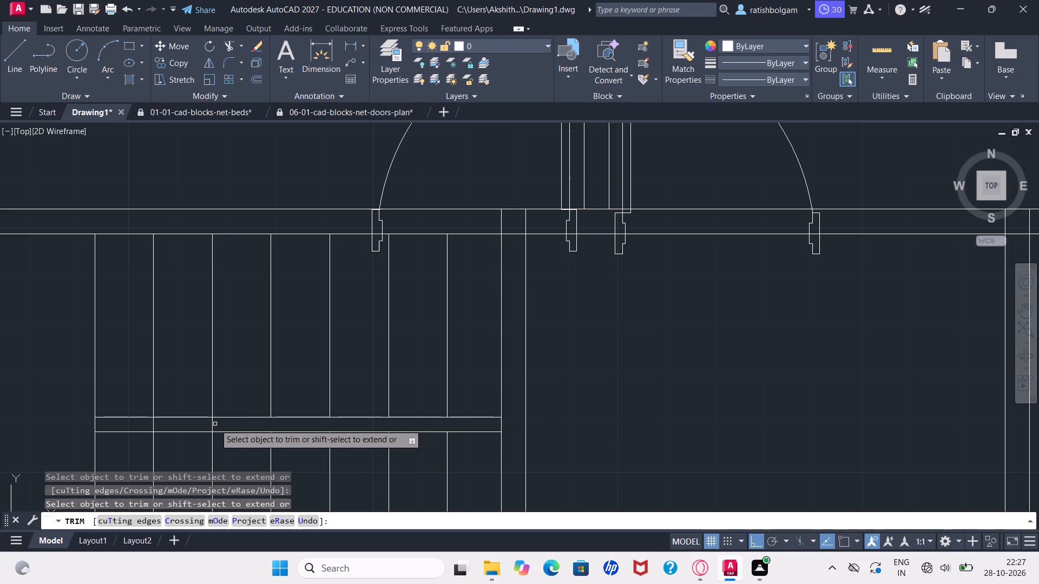
click(210, 426)
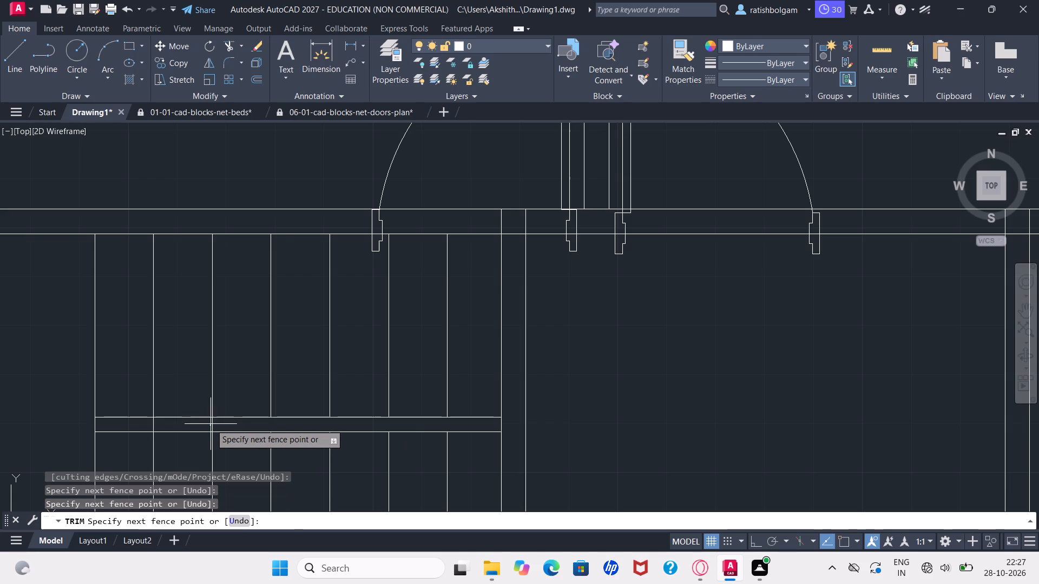
click(214, 423)
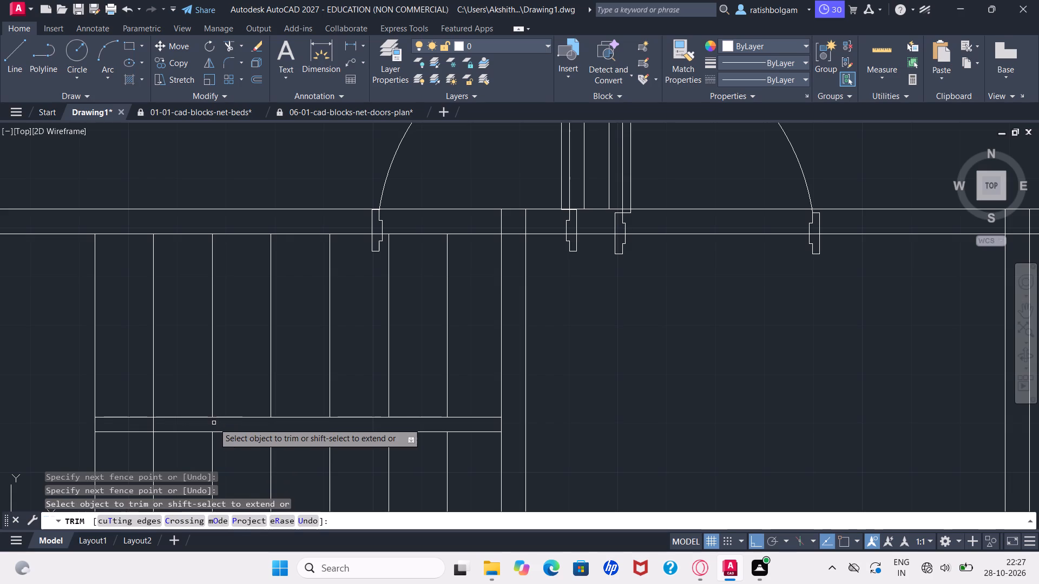
click(153, 425)
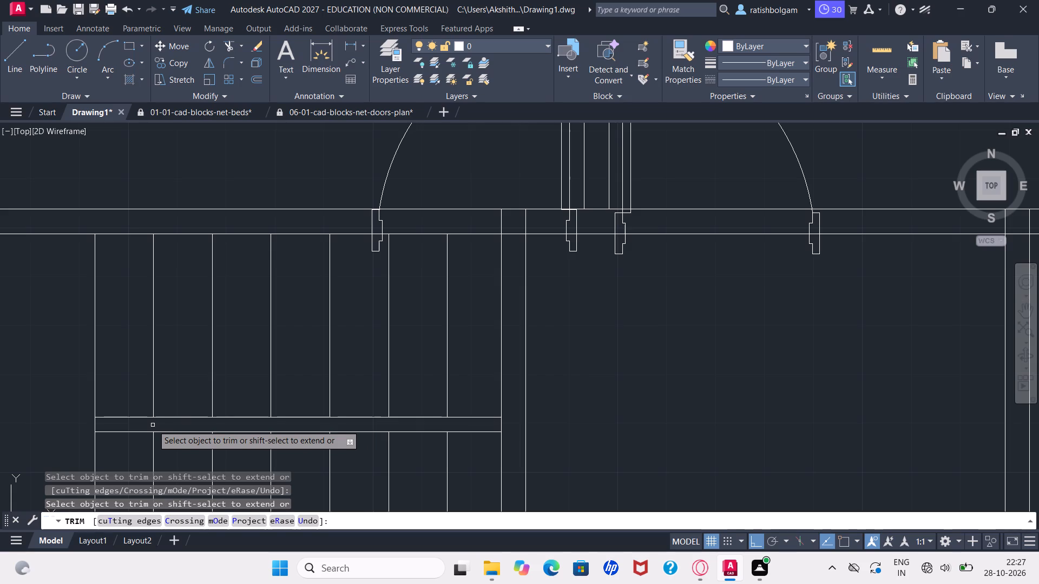
key(Escape)
key(Escape)
Quick-measure the stair treads and upper flight, and the wall with the two doors north of the staircase.
ctrl+scroll(153, 425, down, 2)
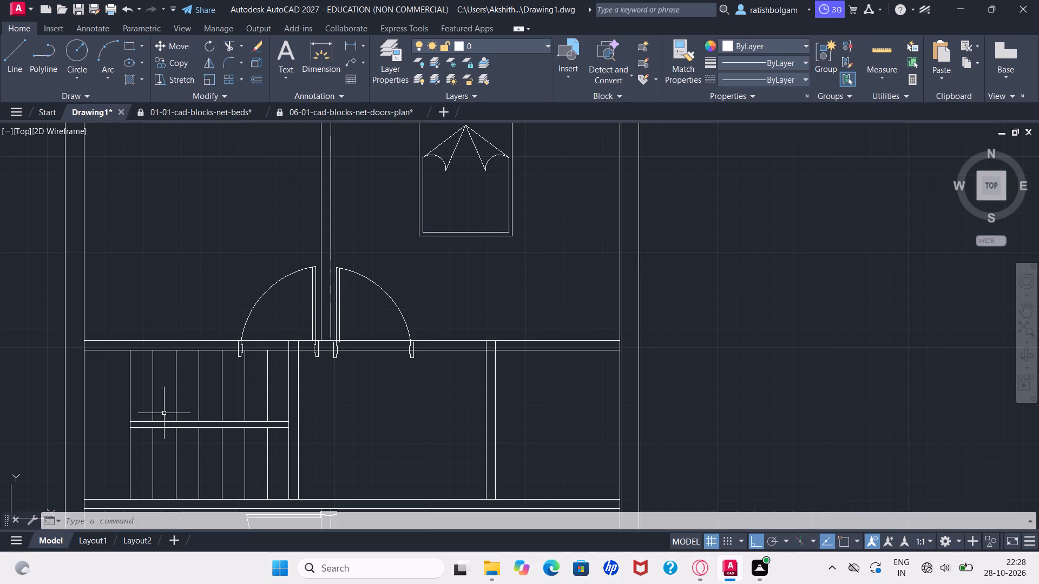
ctrl+scroll(166, 412, down, 2)
ctrl+scroll(166, 412, up, 2)
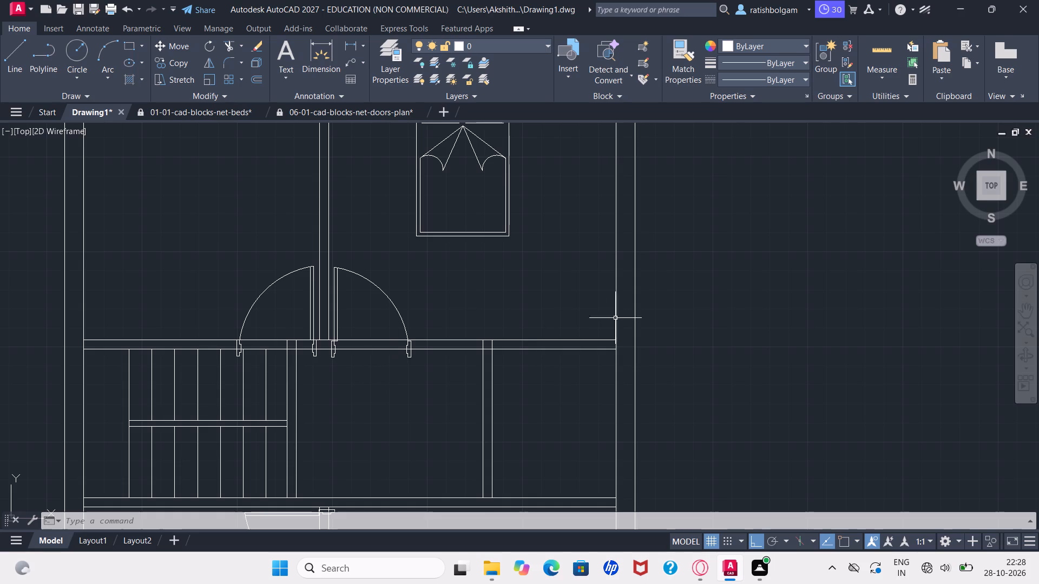
drag(896, 44, 510, 222)
click(883, 49)
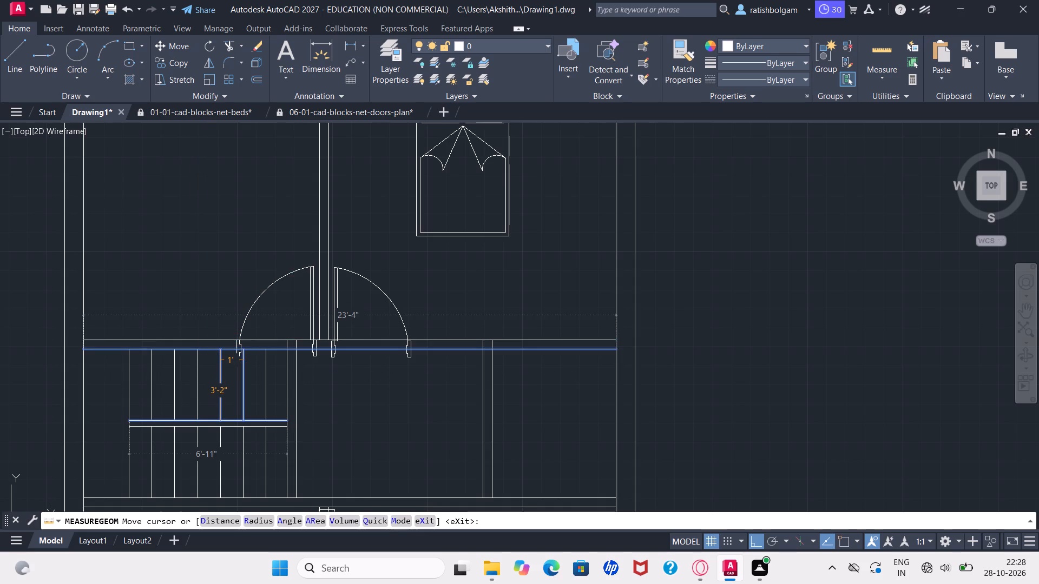
scroll(220, 360, down, 3)
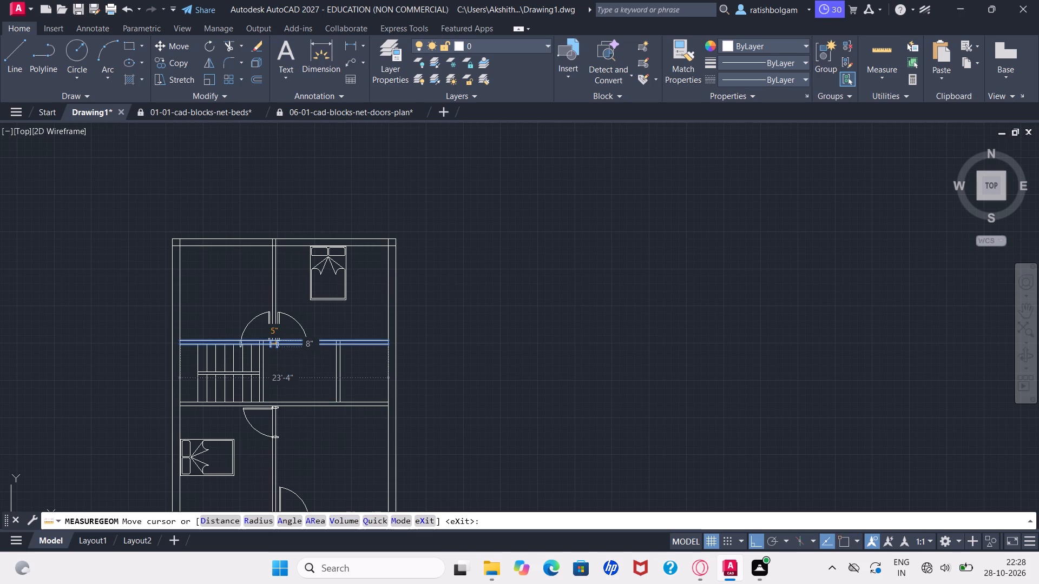
key(Escape)
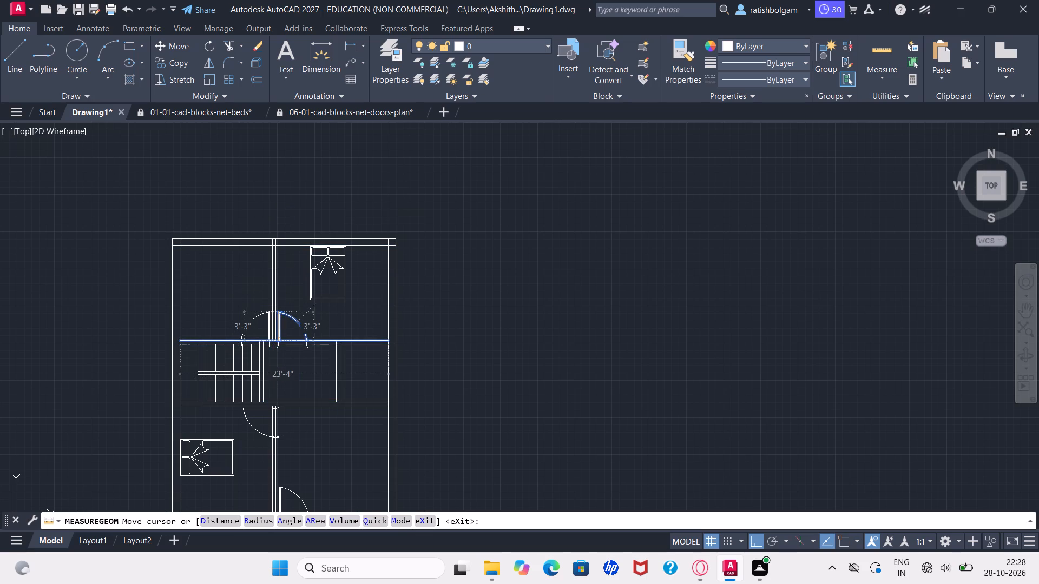
key(Escape)
key(Escape)
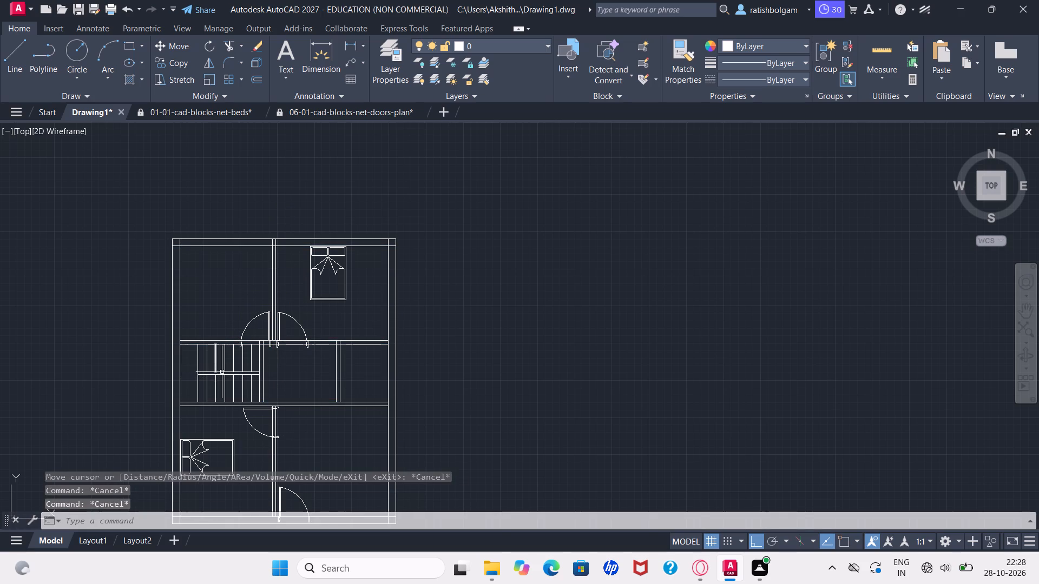
Dimension the clear width of the middle compartment between its two vertical walls, placing the dimension line just above the south wall.
ctrl+scroll(234, 389, up, 2)
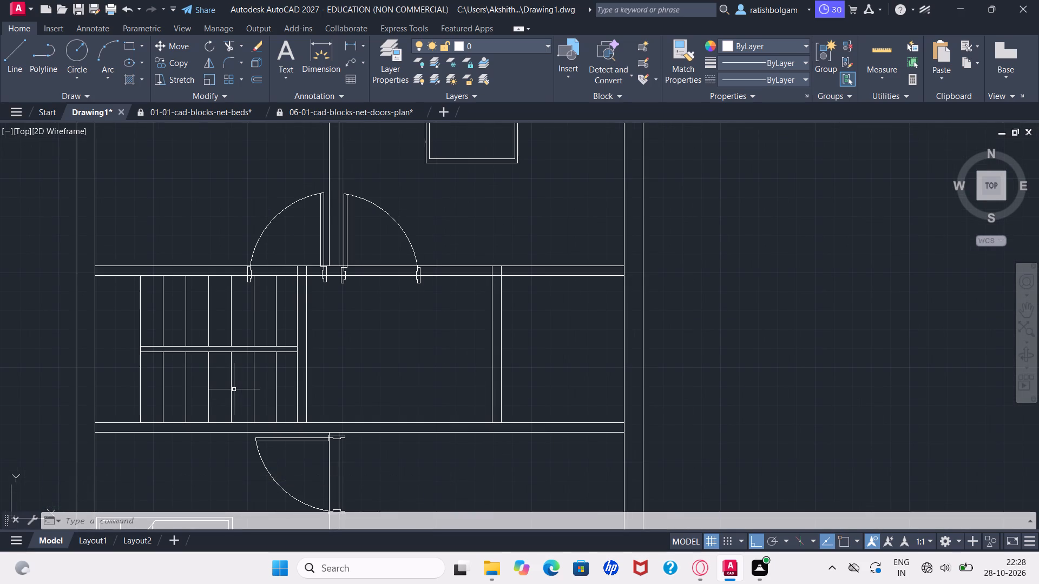
ctrl+scroll(234, 389, down, 3)
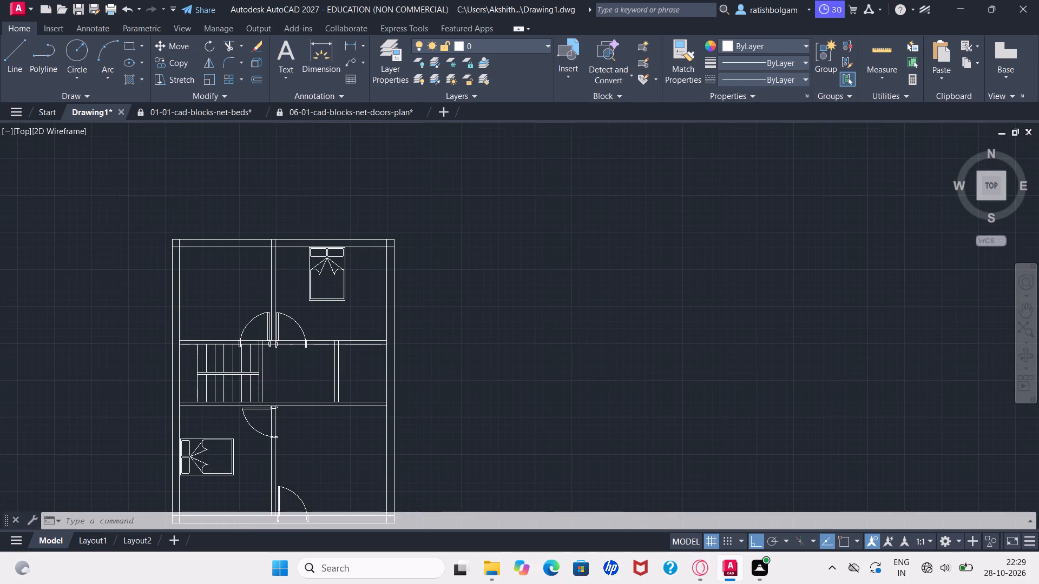
ctrl+scroll(234, 389, up, 2)
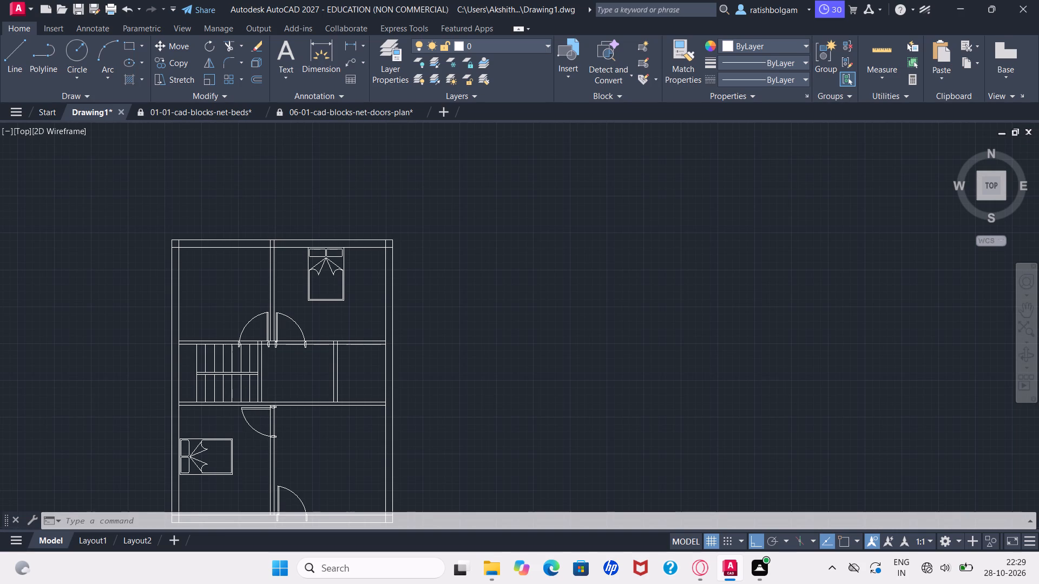
text(dim)
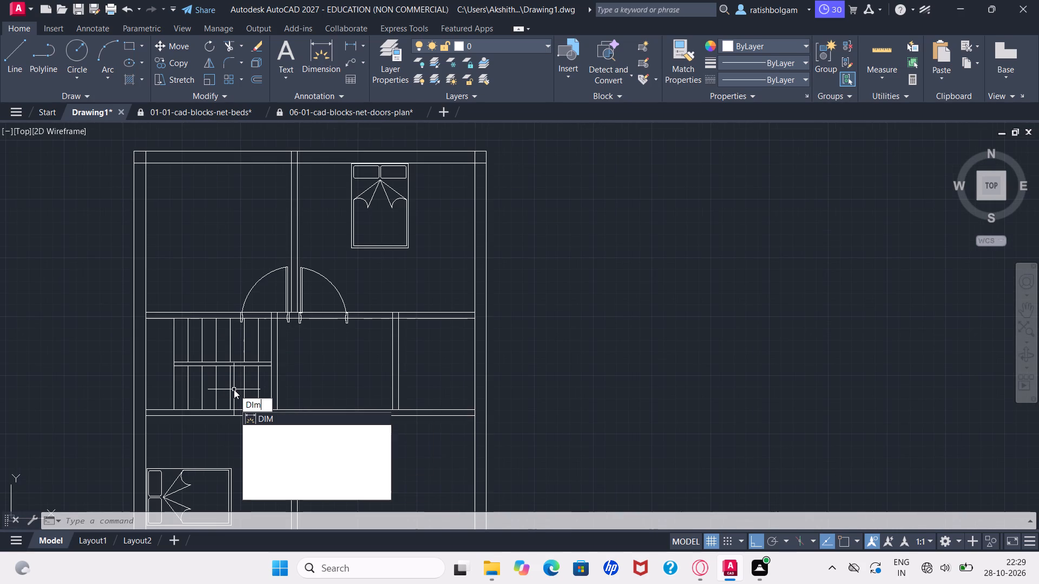
key(Return)
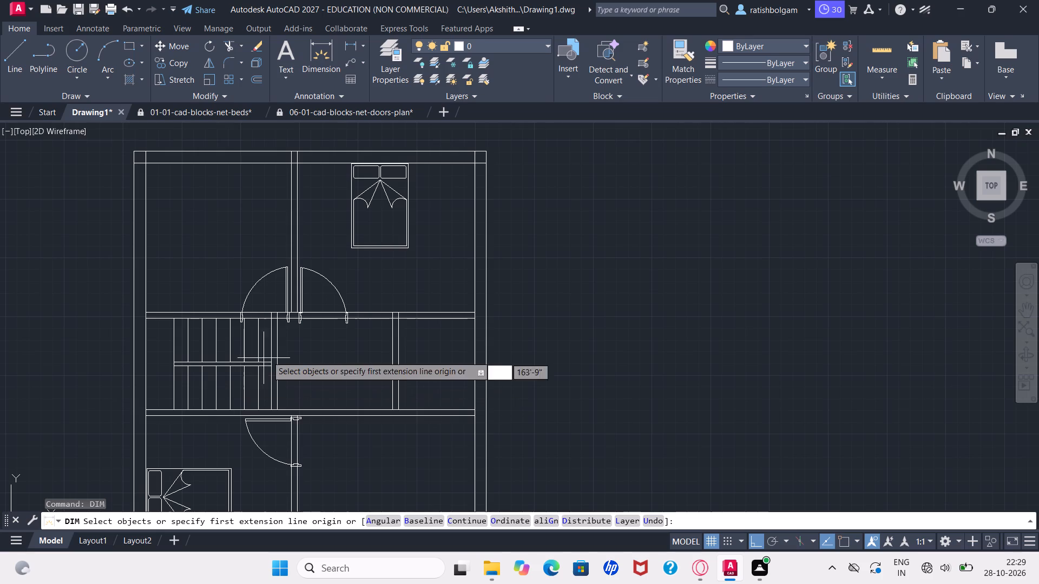
click(279, 327)
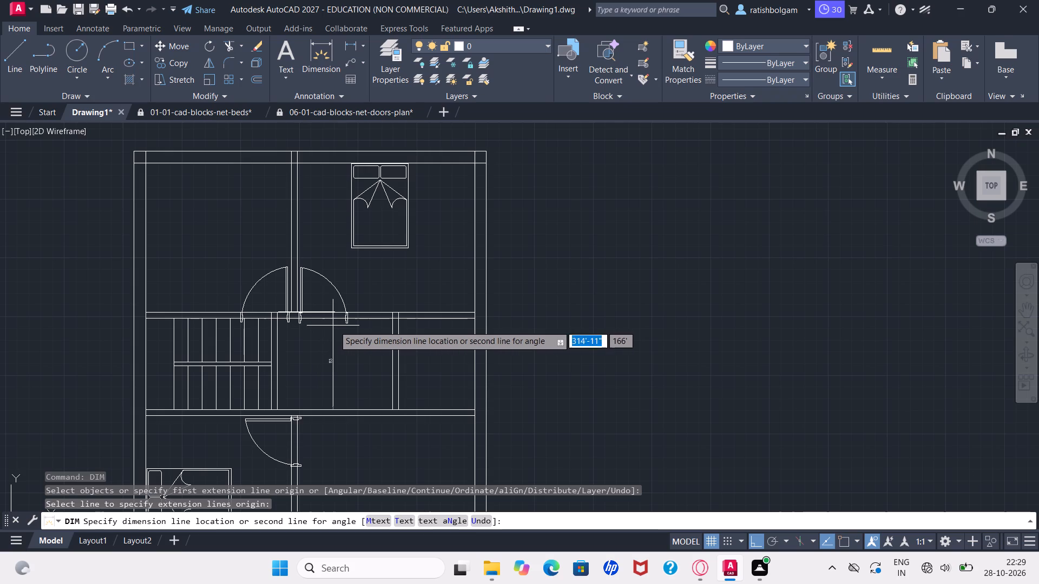
click(391, 320)
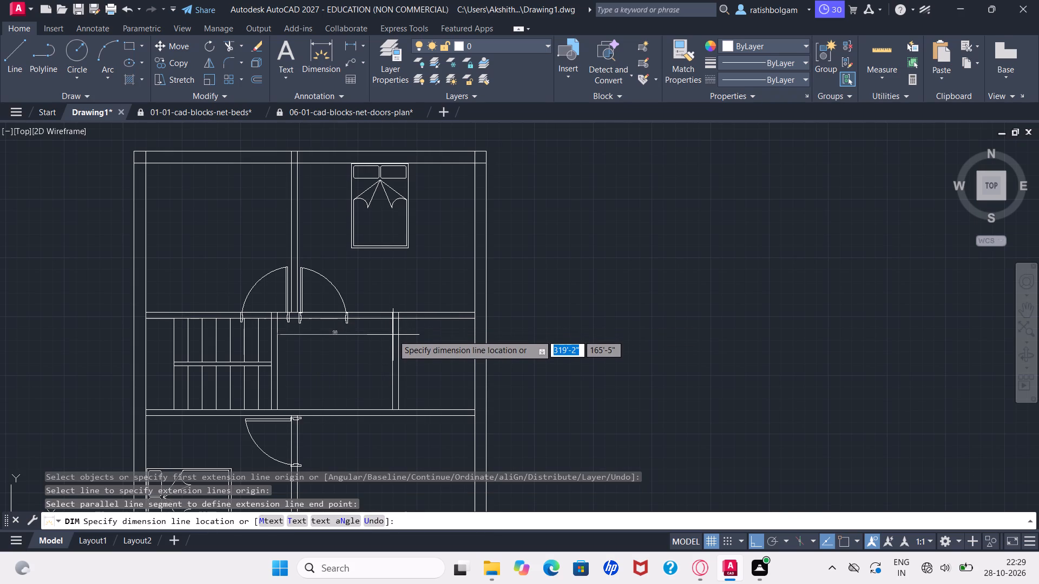
ctrl+scroll(358, 334, up, 4)
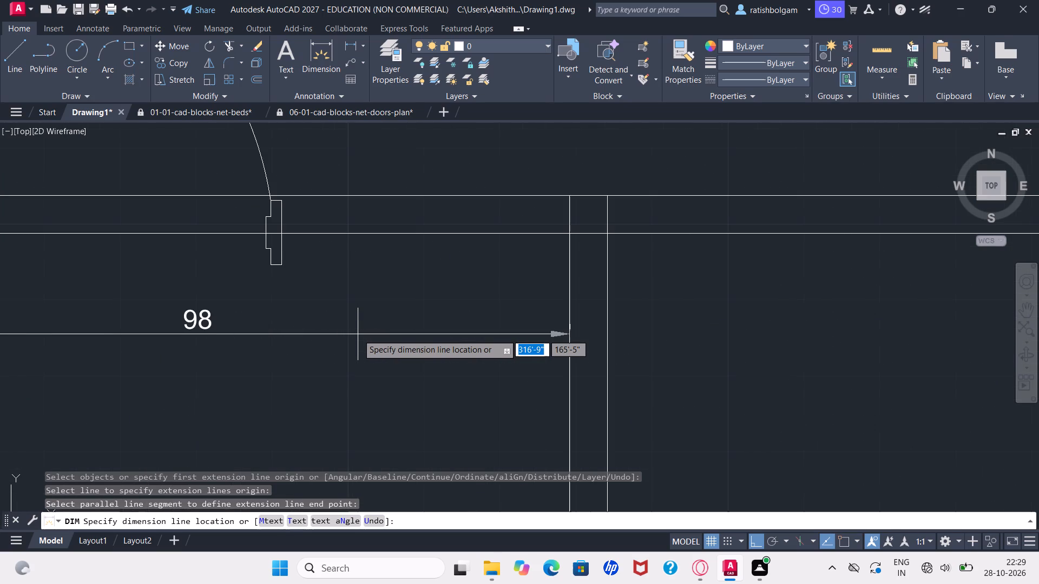
ctrl+scroll(358, 334, down, 3)
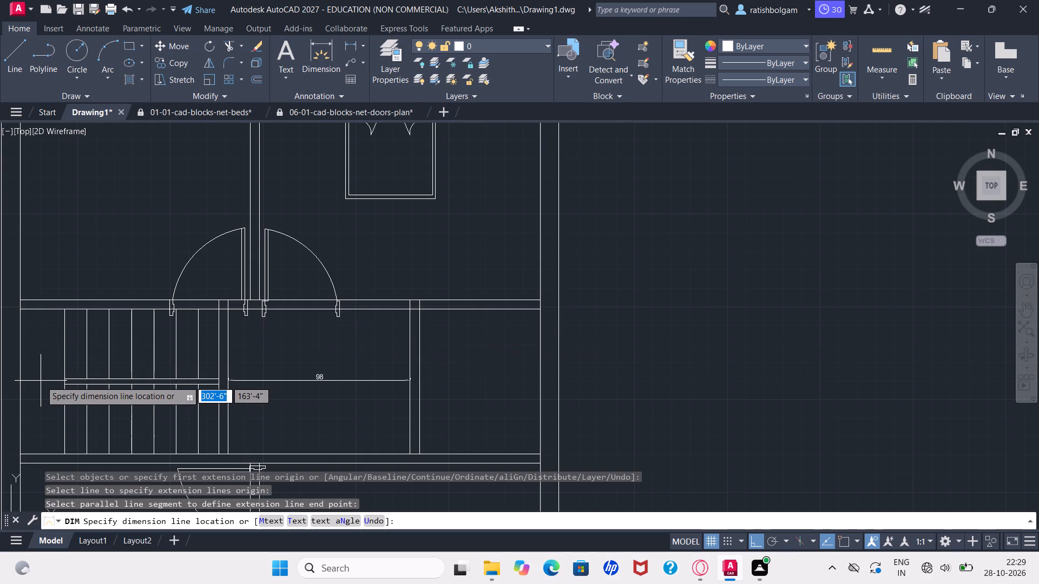
scroll(41, 381, down, 1)
ctrl+scroll(58, 366, down, 2)
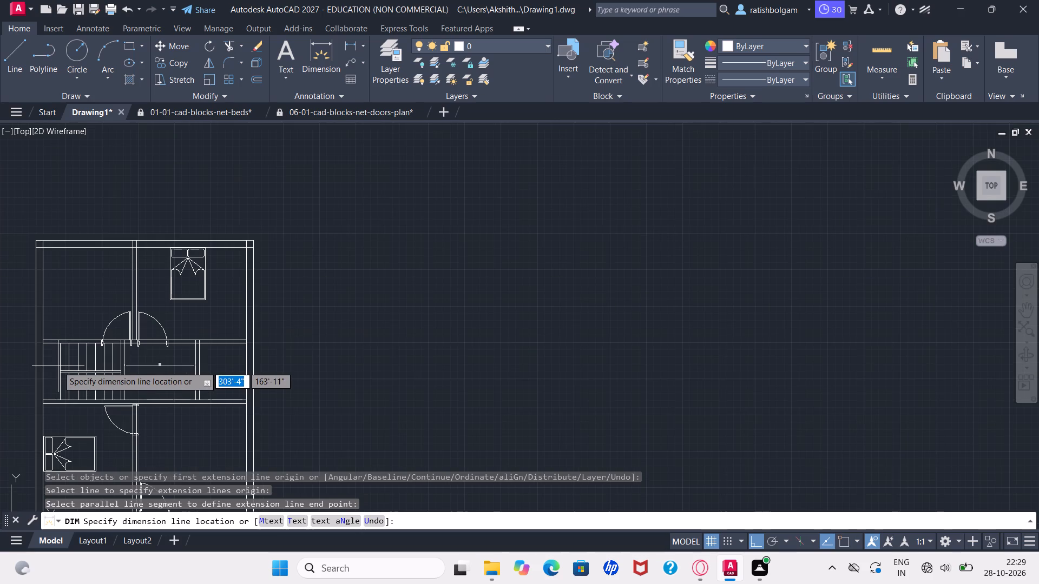
ctrl+scroll(58, 366, up, 2)
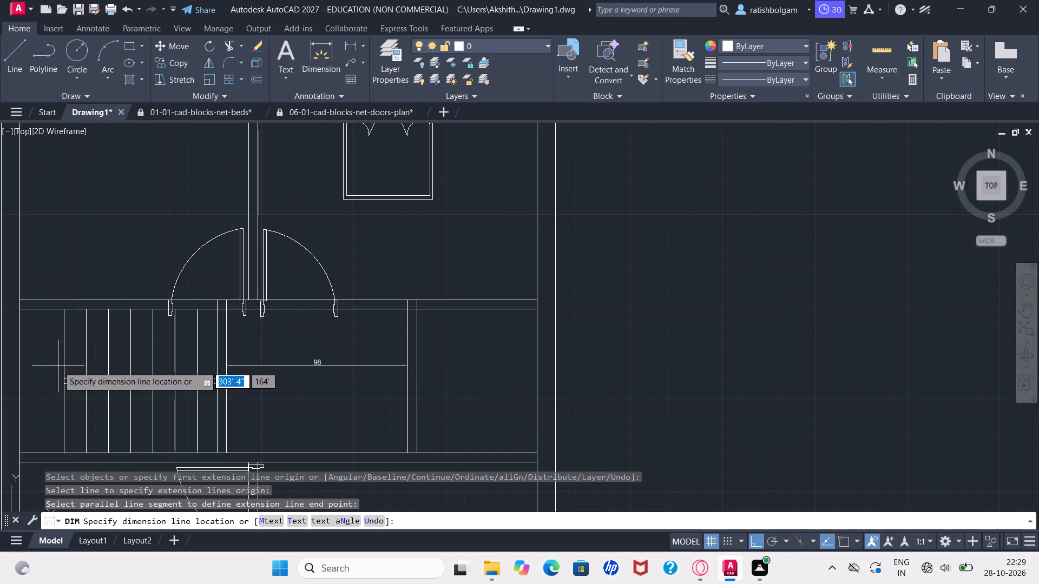
click(20, 452)
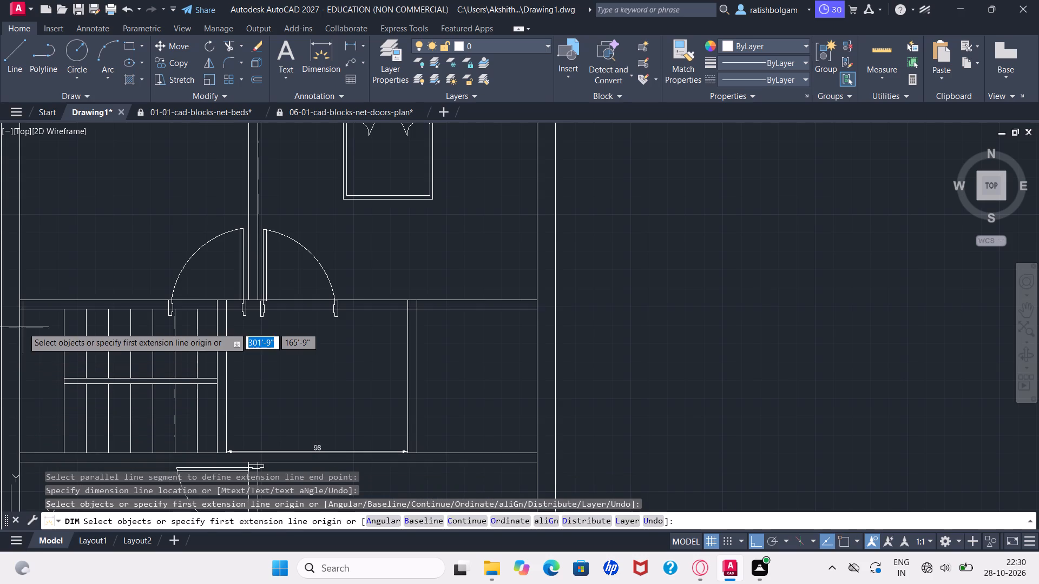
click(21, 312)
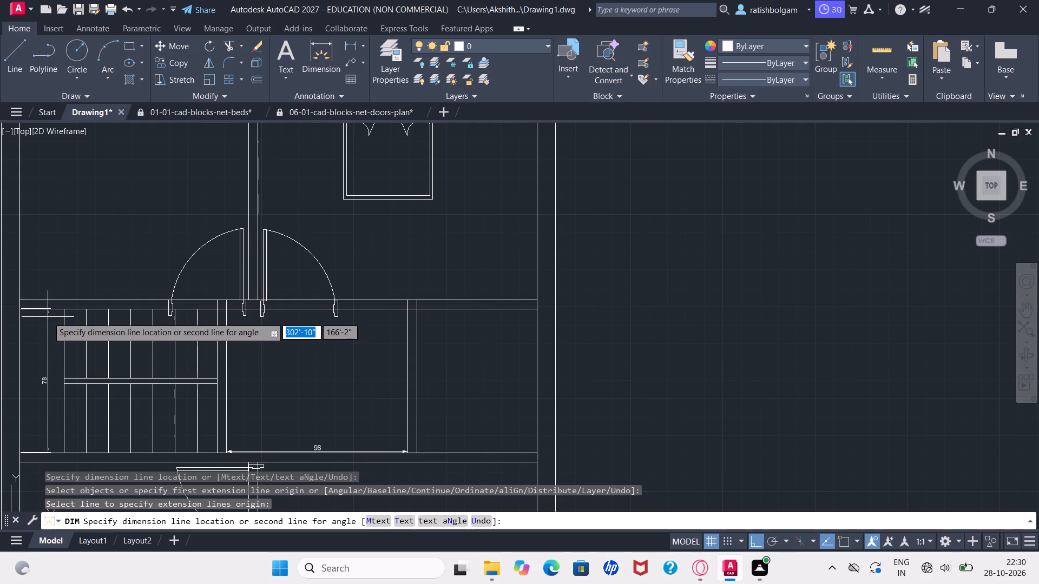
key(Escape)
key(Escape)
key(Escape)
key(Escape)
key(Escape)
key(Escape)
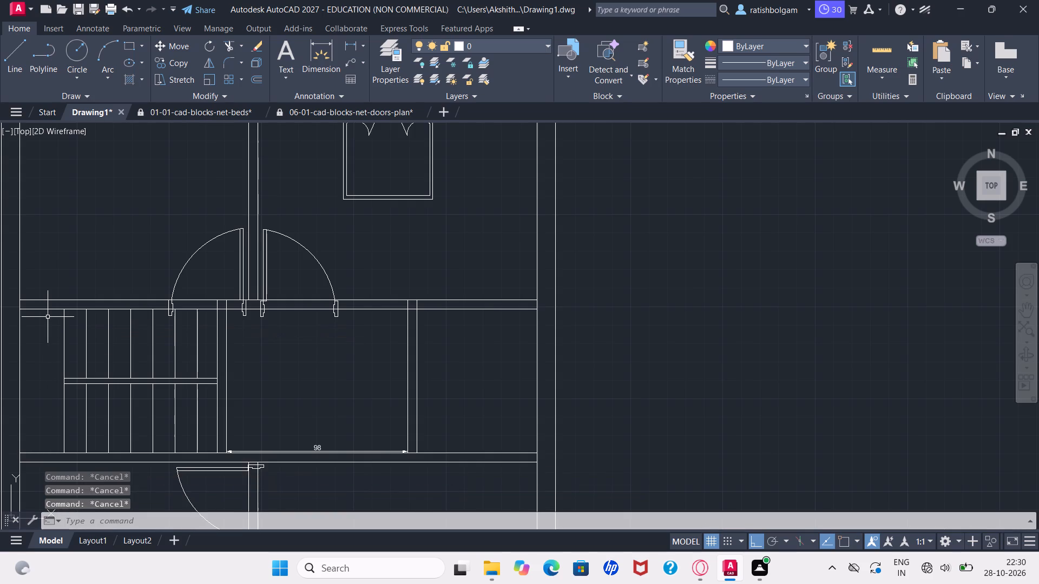
Delete the horizontal width dimension just above the middle compartment's south wall.
ctrl+scroll(89, 296, up, 2)
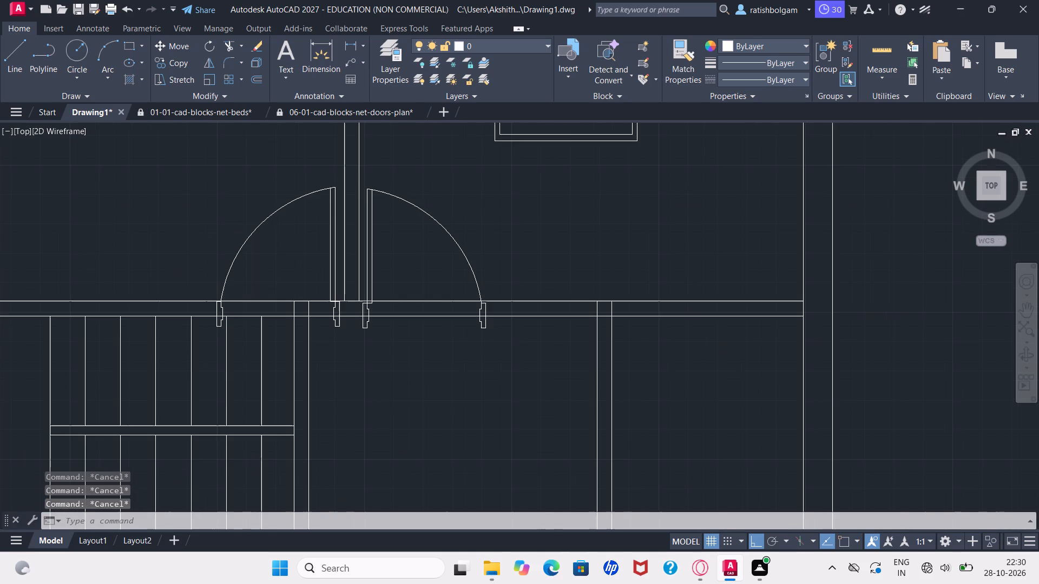
ctrl+scroll(89, 296, down, 3)
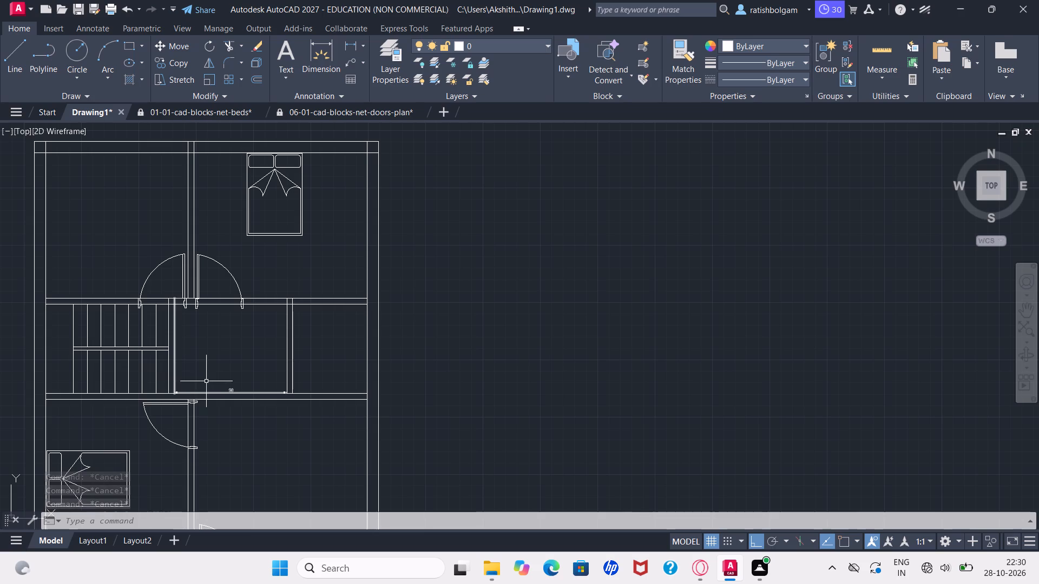
click(232, 391)
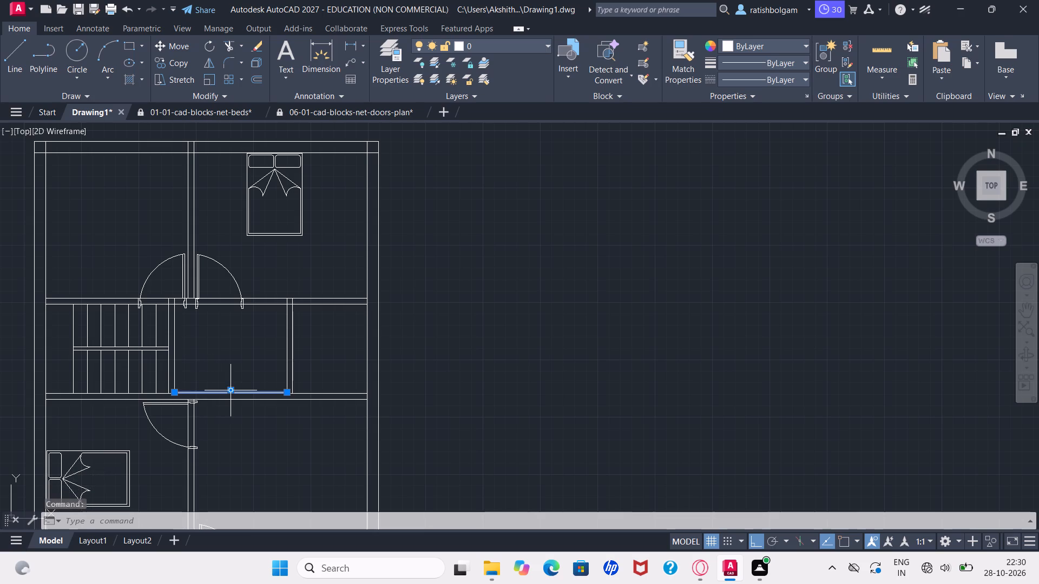
key(Delete)
ctrl+scroll(232, 391, down, 2)
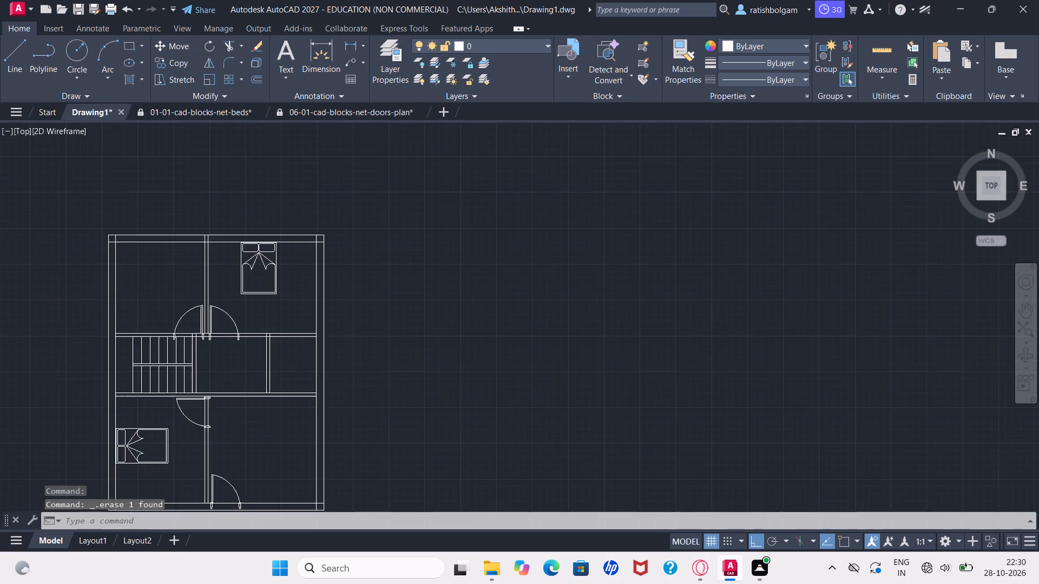
ctrl+scroll(232, 391, down, 1)
ctrl+scroll(232, 391, up, 3)
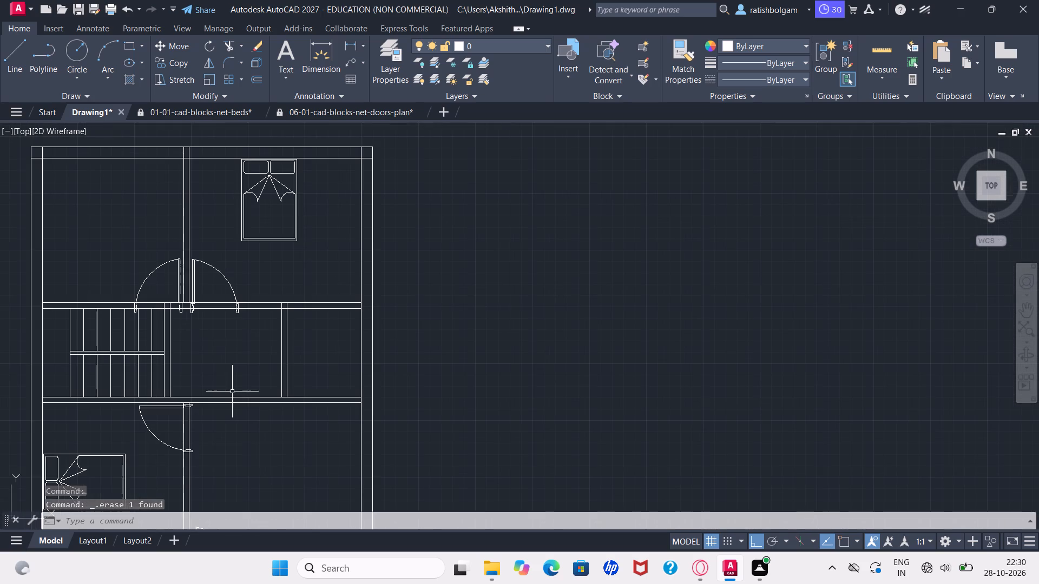
Check the drawing's length type, precision and insertion scale in the UNITS settings.
text(un)
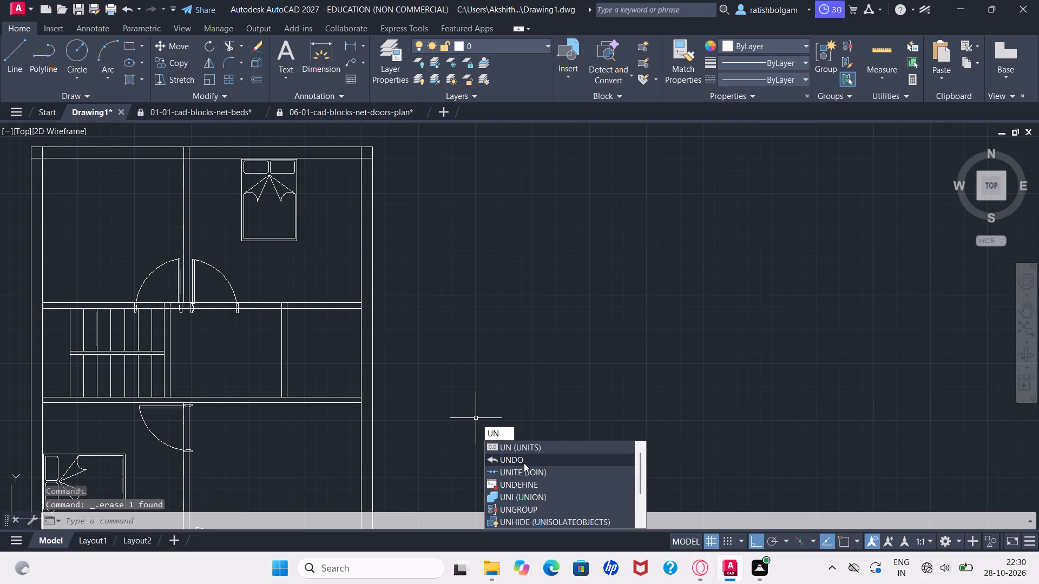
text(it)
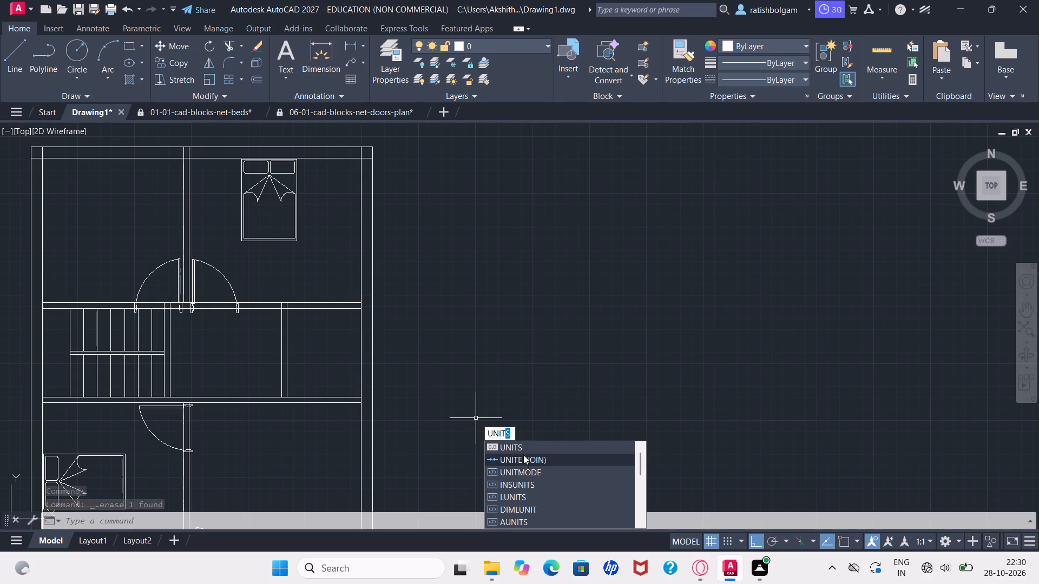
click(521, 446)
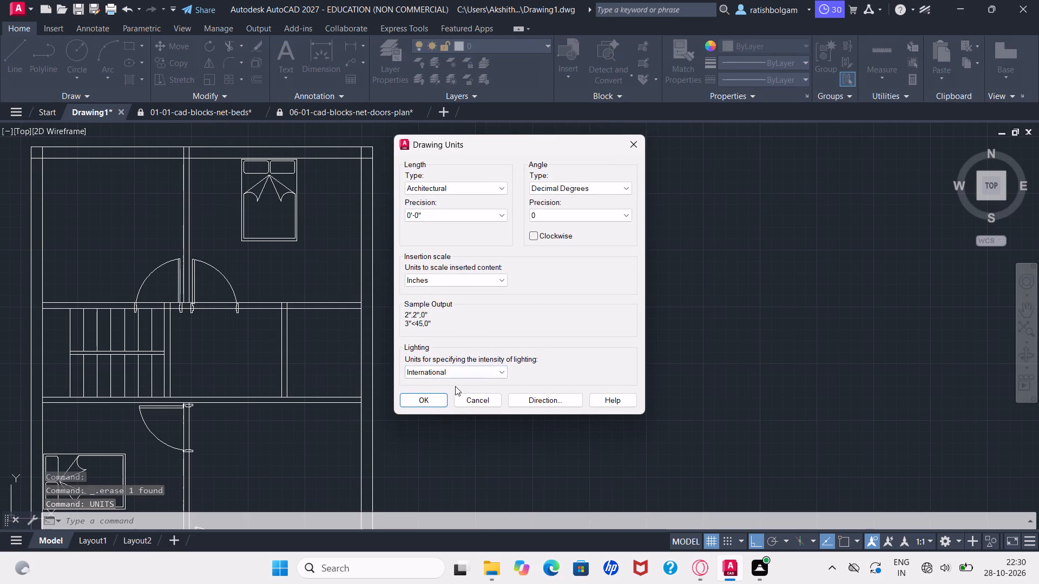
click(422, 396)
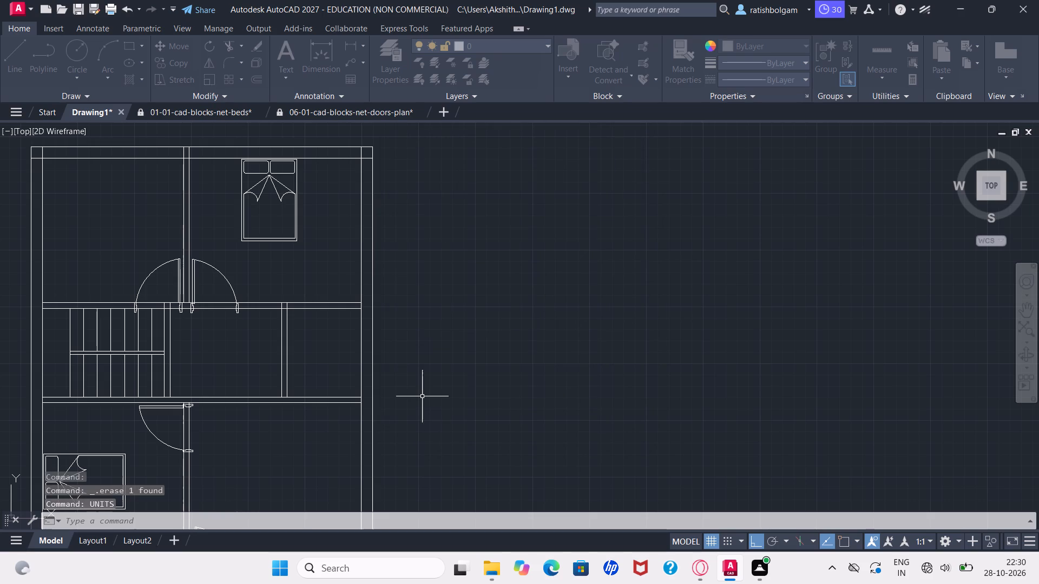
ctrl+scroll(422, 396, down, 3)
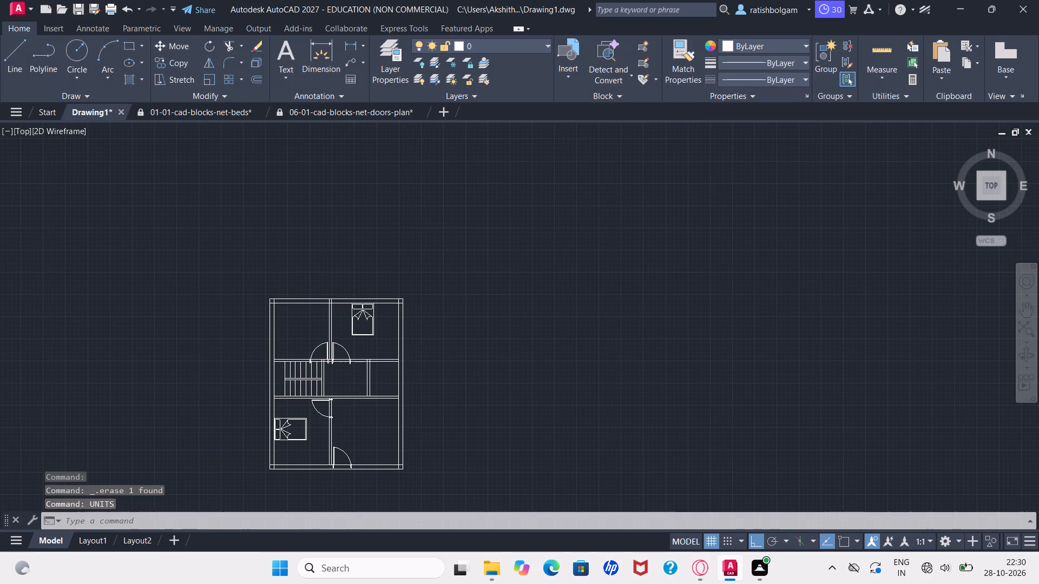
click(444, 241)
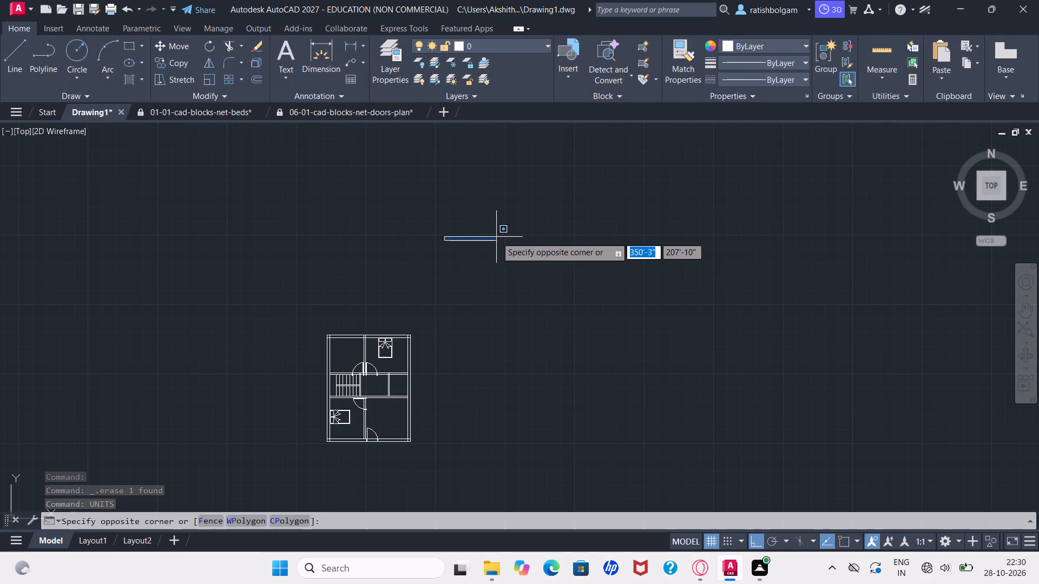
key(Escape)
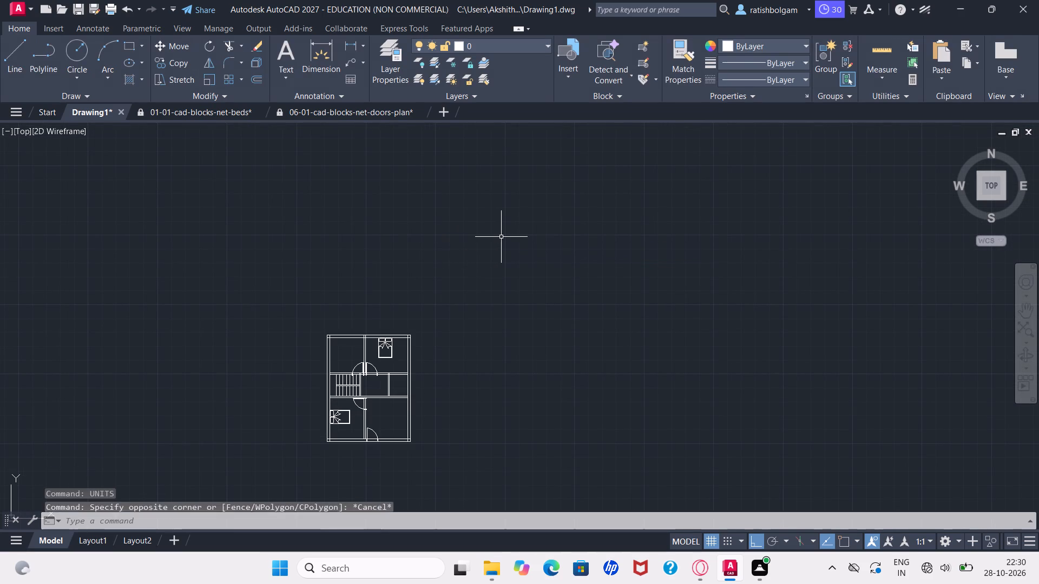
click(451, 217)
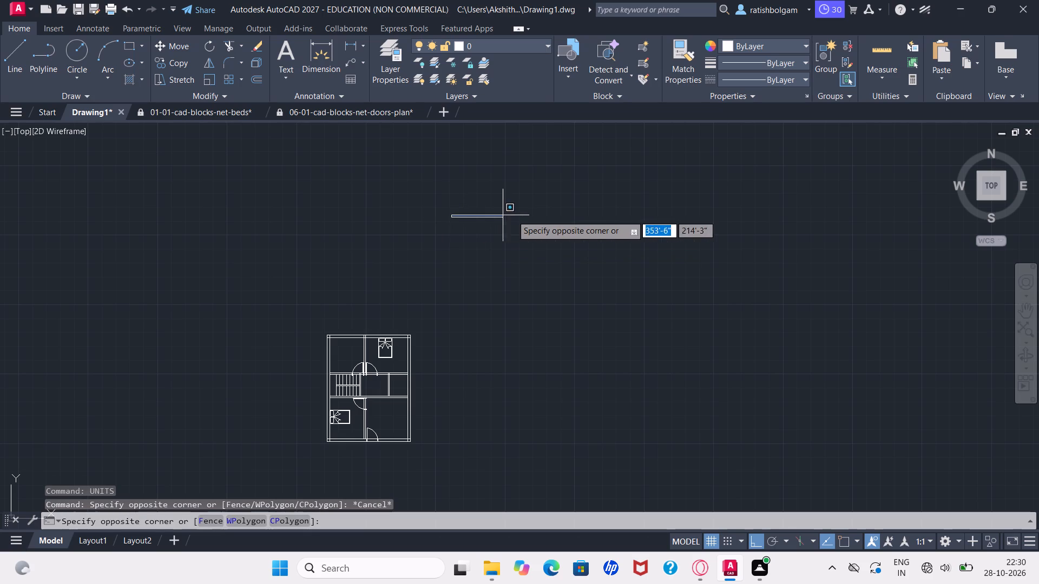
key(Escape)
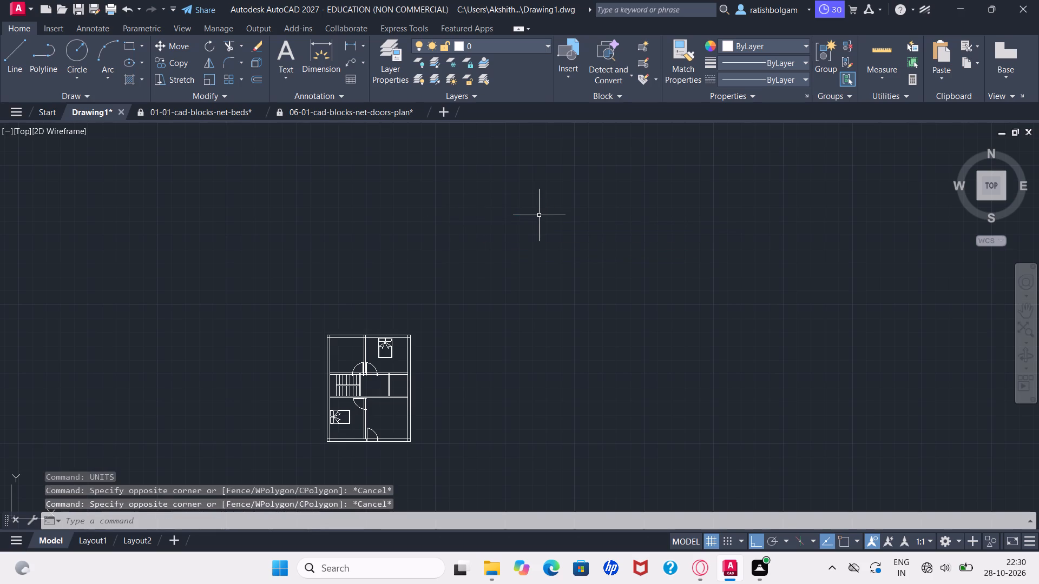
Start a line from a point in the empty space northeast of the floor plan.
key(l)
key(Return)
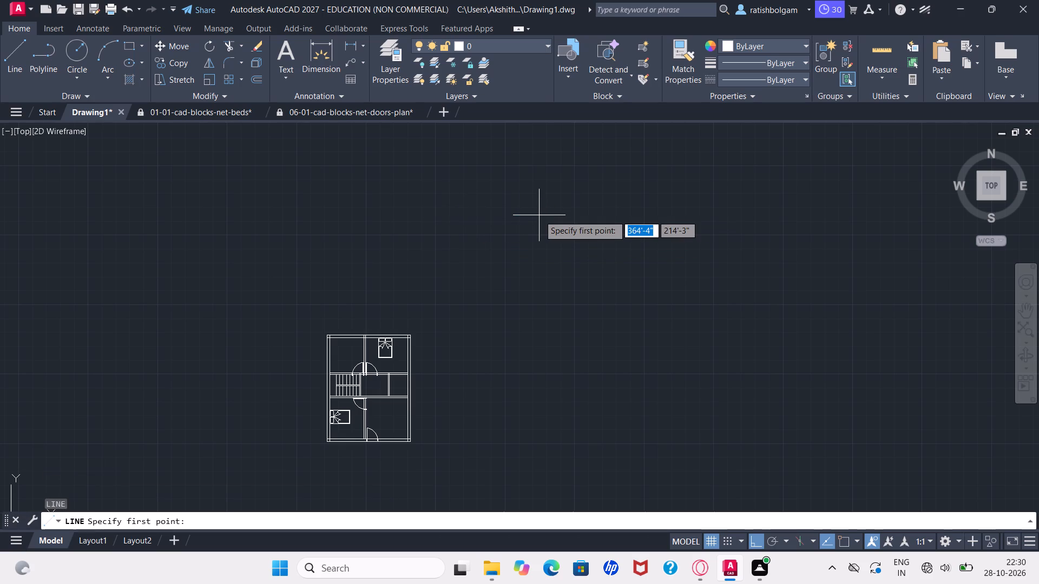
click(539, 215)
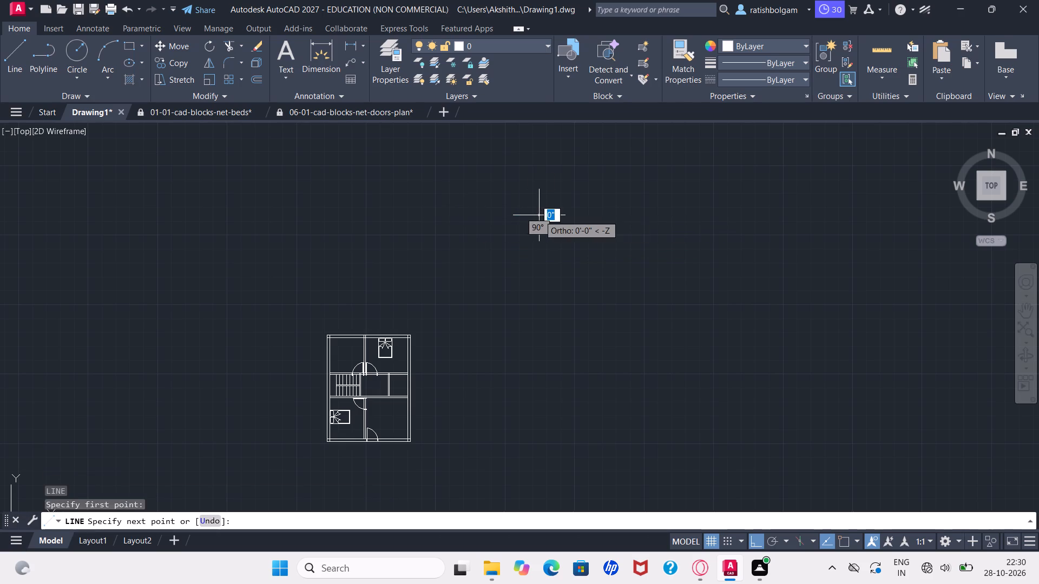
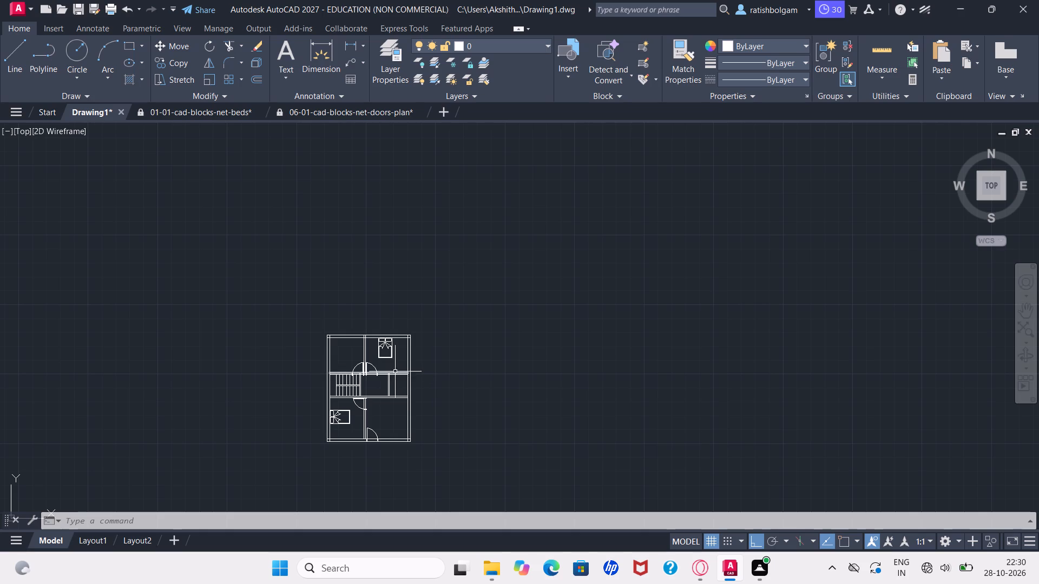
Examine the floor plan's room layout, from the staircase and middle compartment to the bed and door blocks, both overall and close up.
ctrl+scroll(372, 366, up, 3)
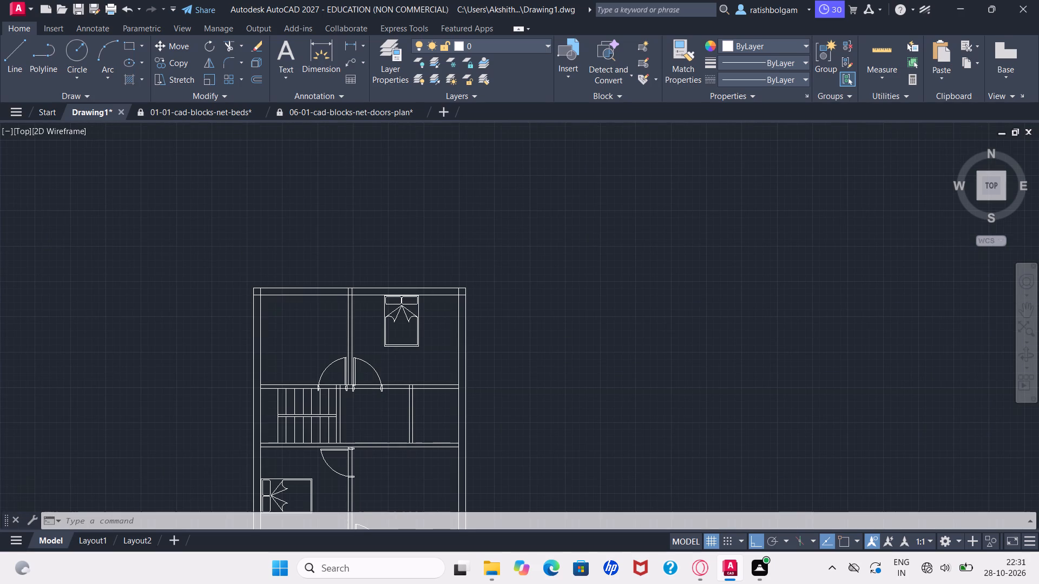
ctrl+scroll(372, 366, down, 3)
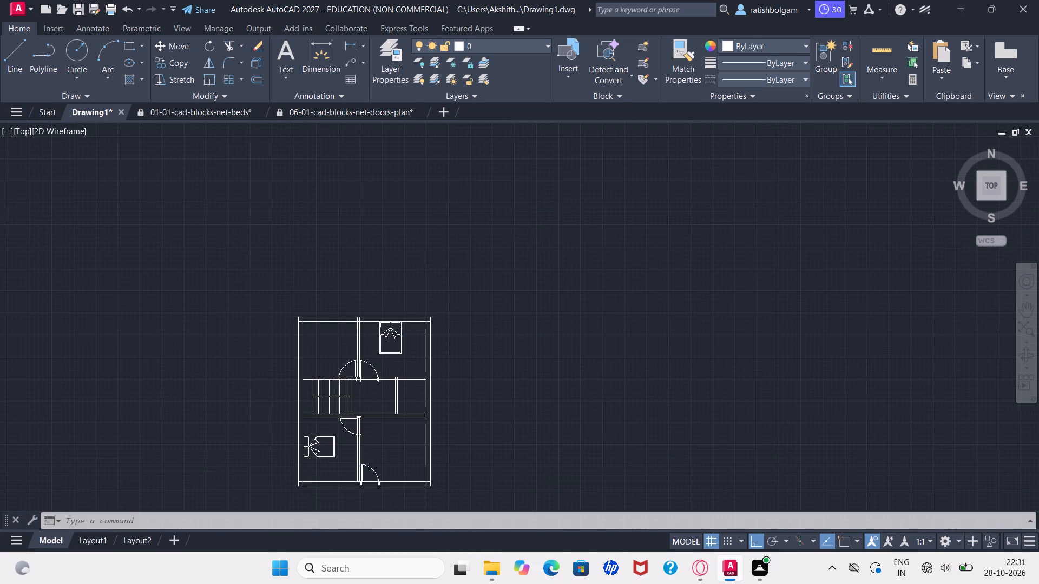
ctrl+scroll(372, 366, up, 3)
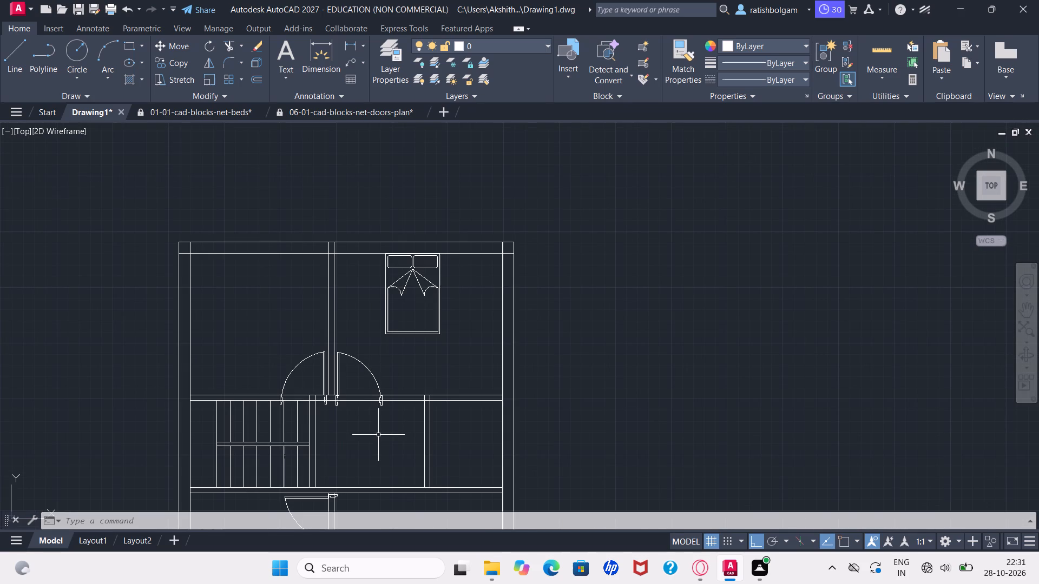
ctrl+scroll(379, 435, down, 2)
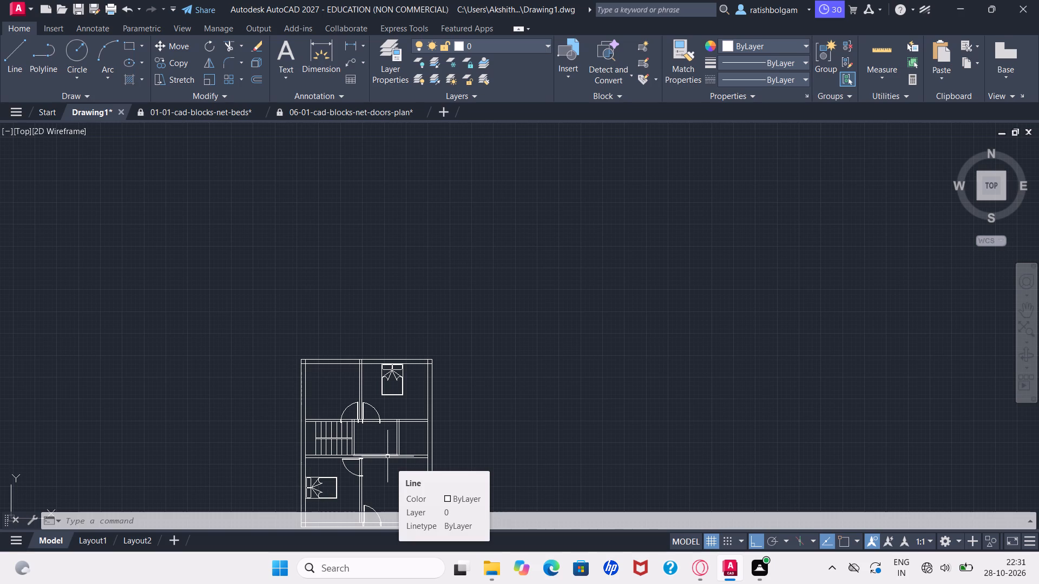
key(p)
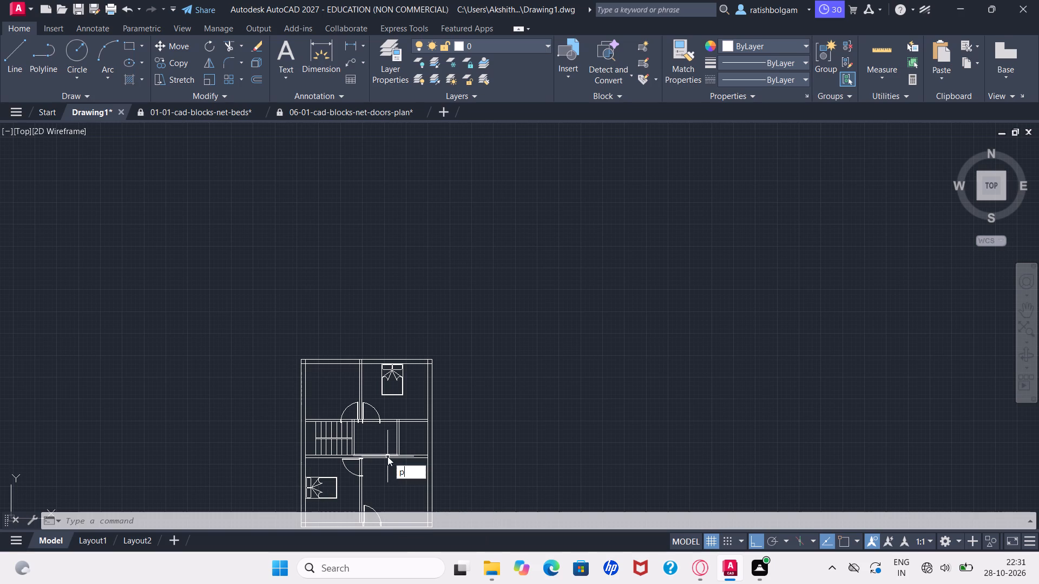
key(Return)
drag(387, 456, 388, 448)
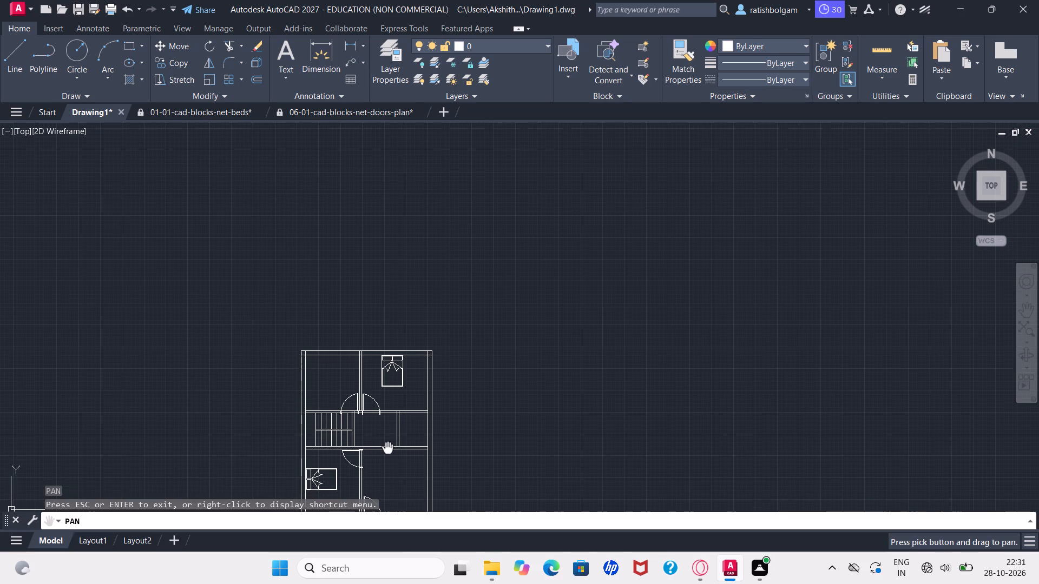
drag(388, 448, 406, 318)
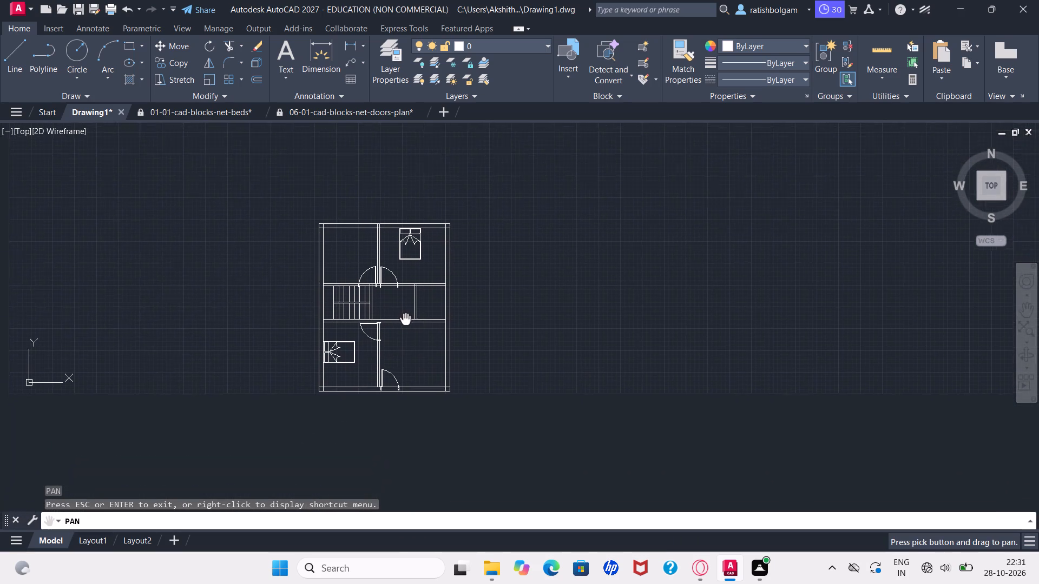
drag(406, 318, 406, 307)
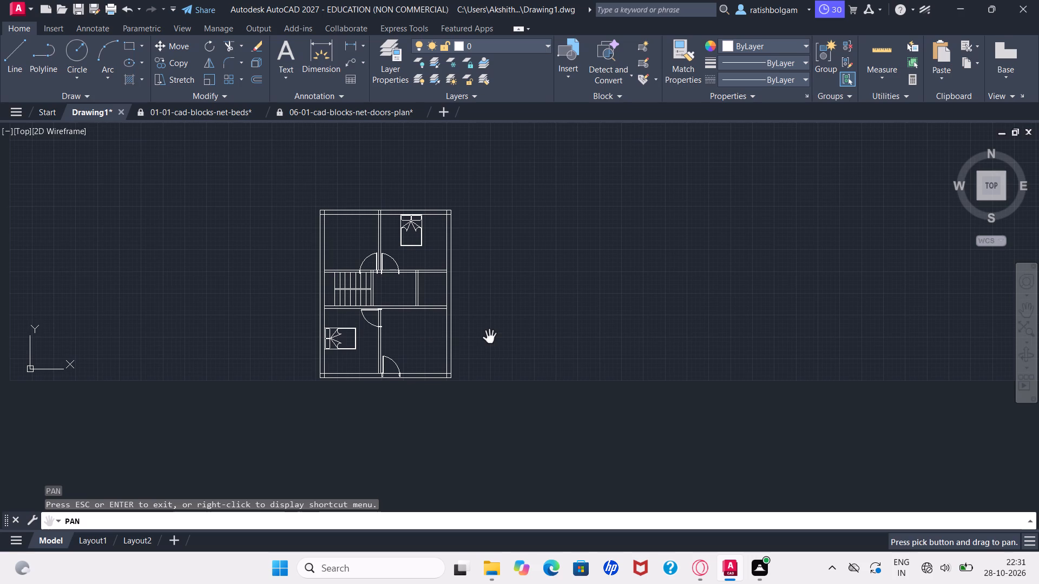
drag(490, 337, 489, 289)
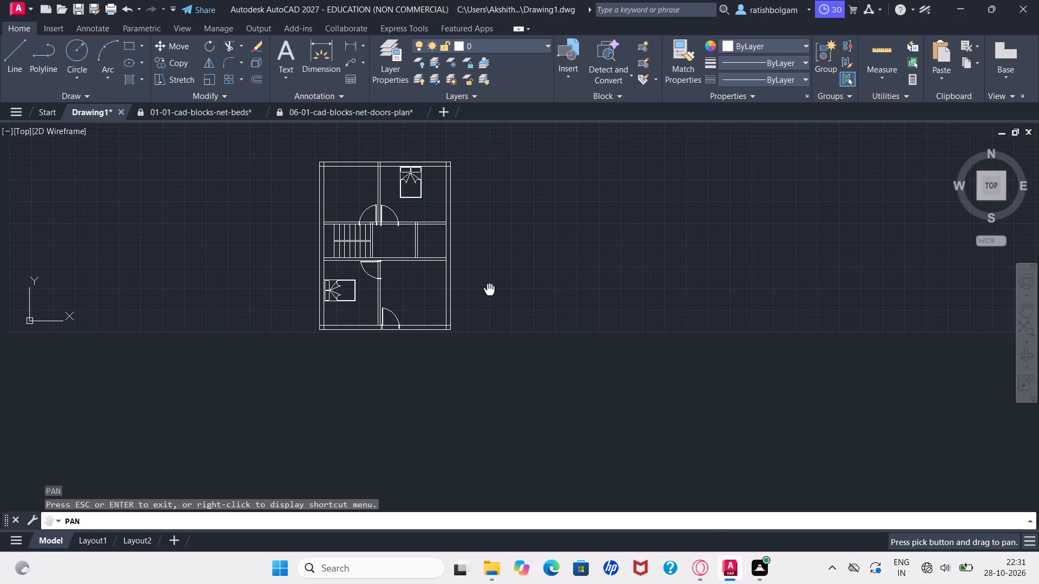
key(Escape)
key(Escape)
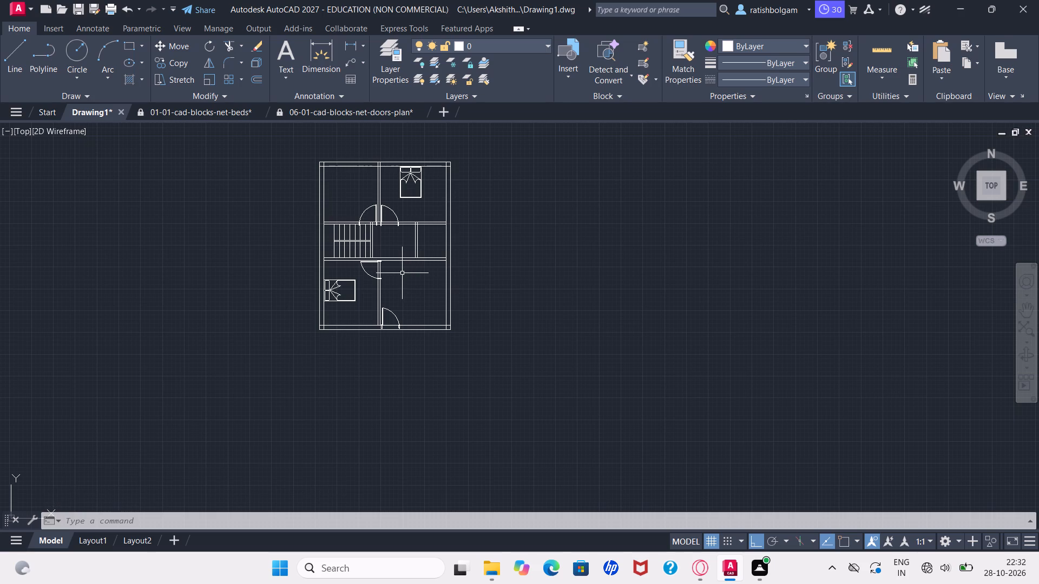
ctrl+scroll(402, 273, up, 2)
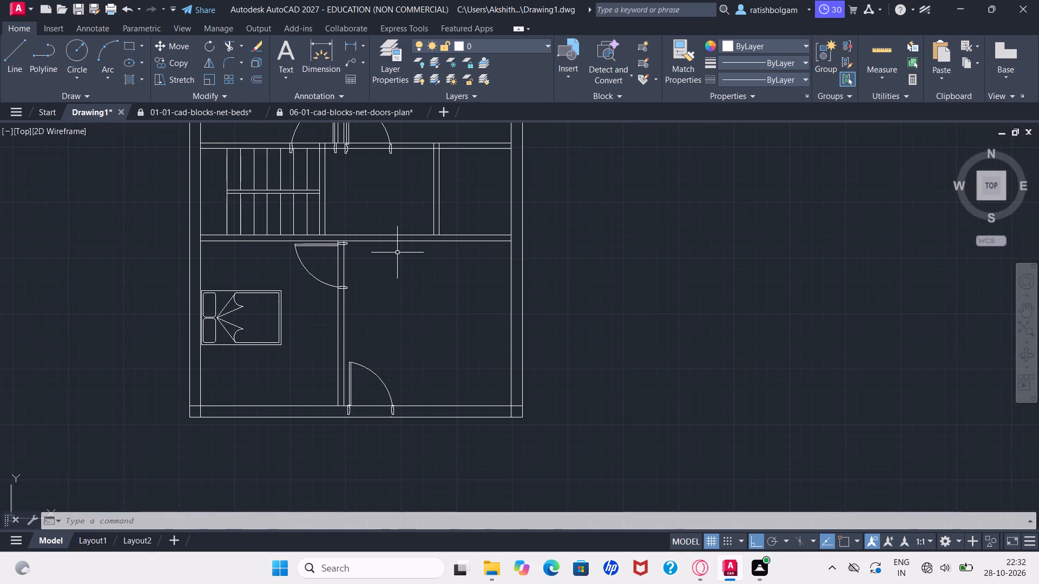
ctrl+scroll(397, 253, down, 2)
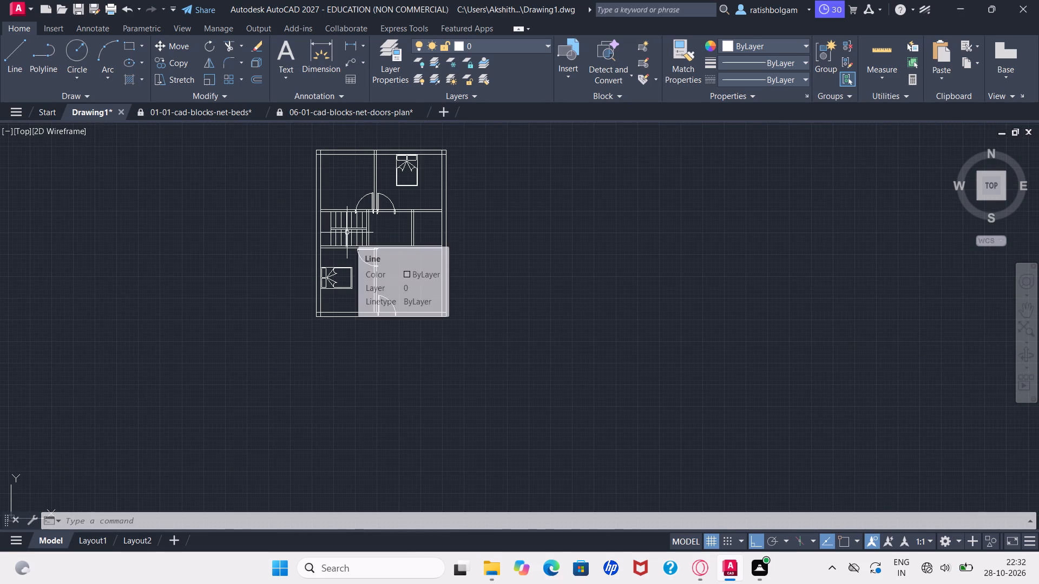
key(Escape)
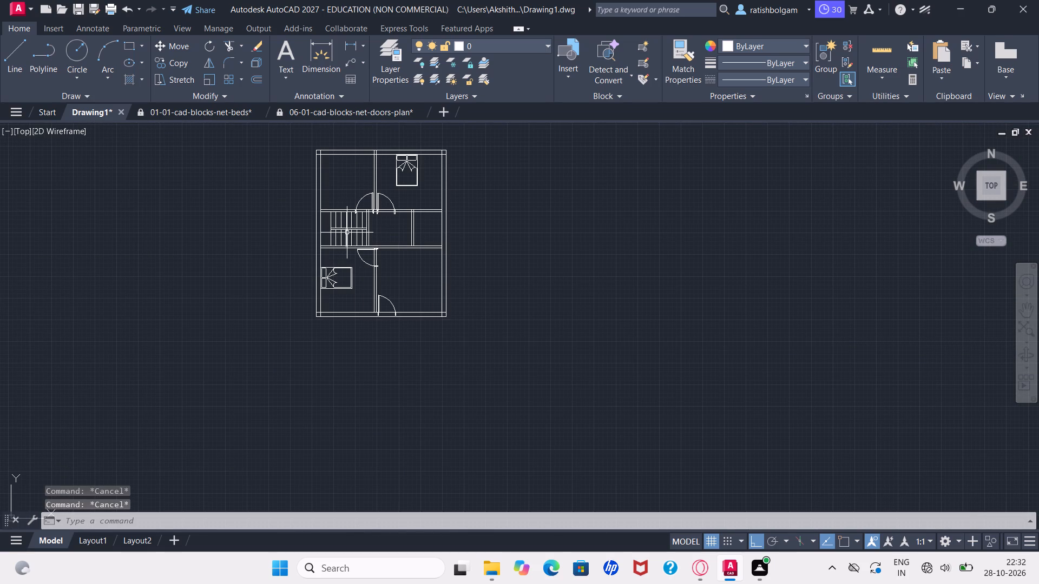
key(p)
key(Return)
drag(347, 233, 411, 356)
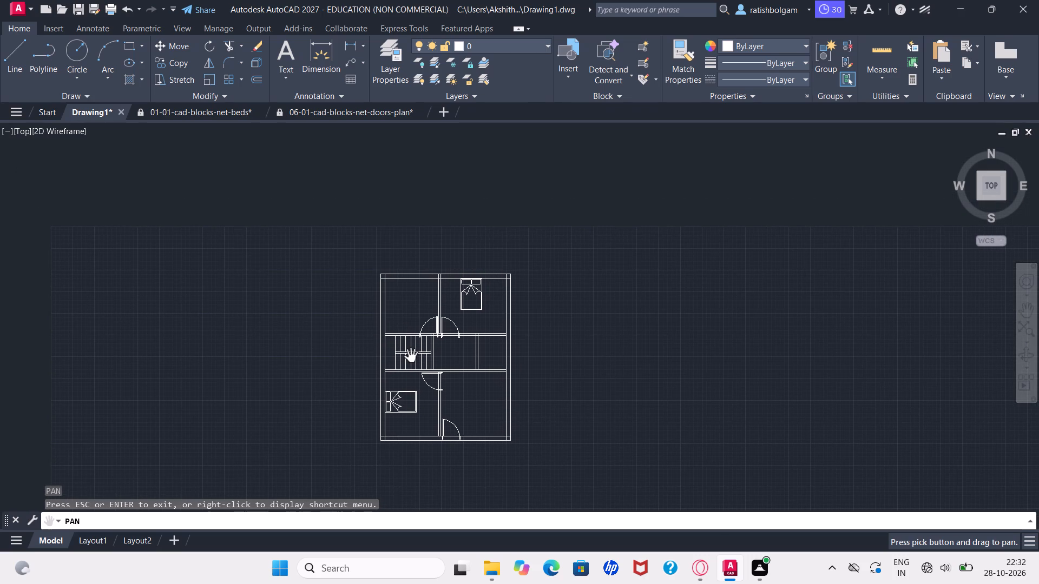
key(Escape)
ctrl+scroll(411, 356, up, 2)
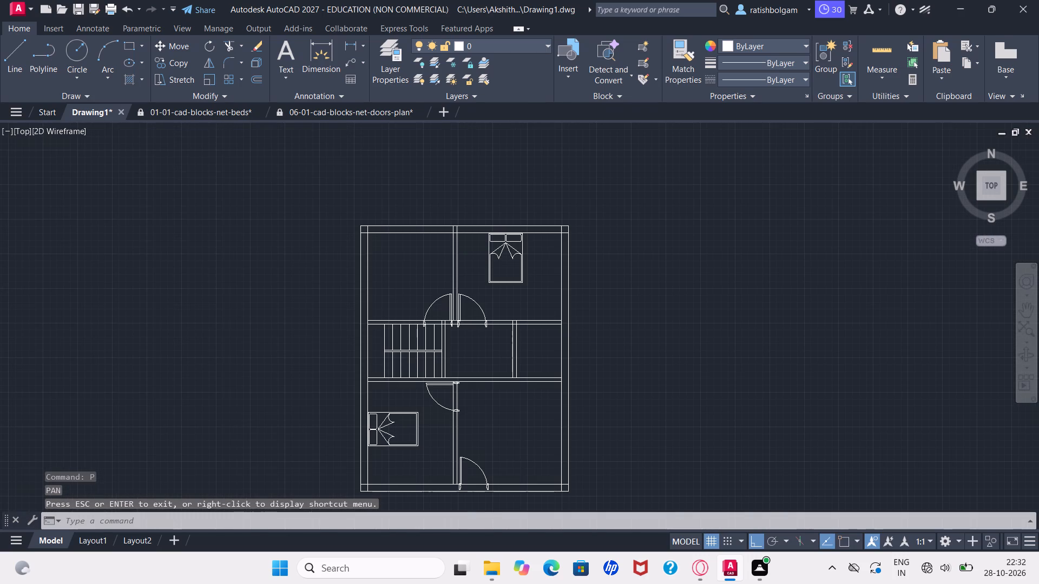
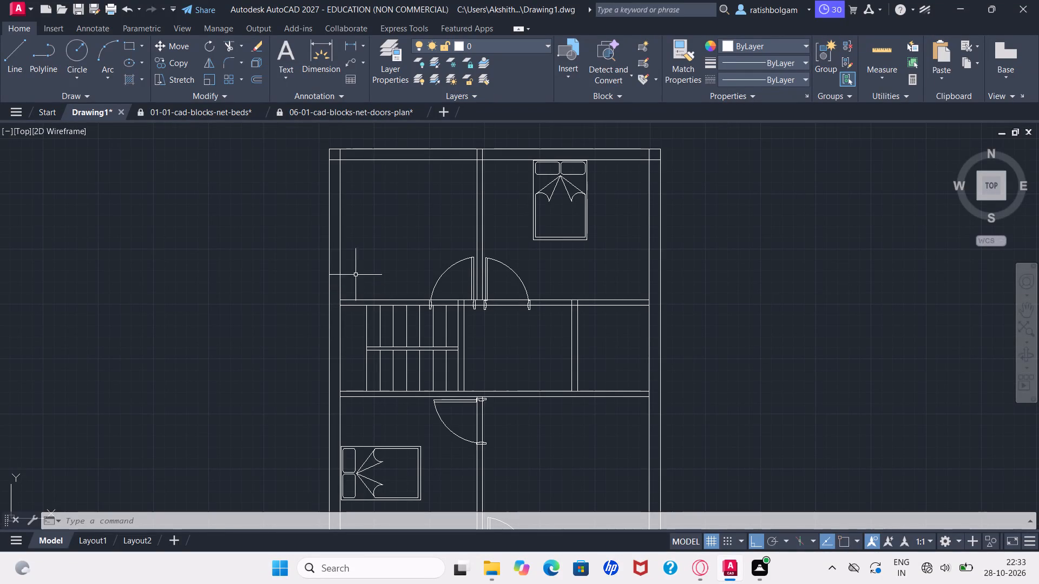
Offset the northwest room's west and north inner wall lines 2'8" toward the room's interior.
key(o)
text(ff)
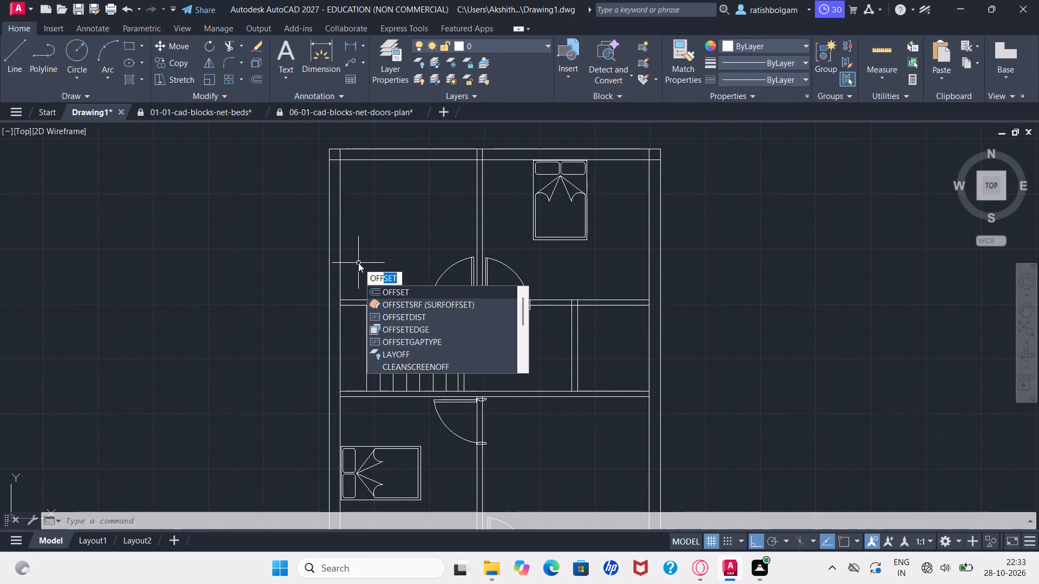
key(Return)
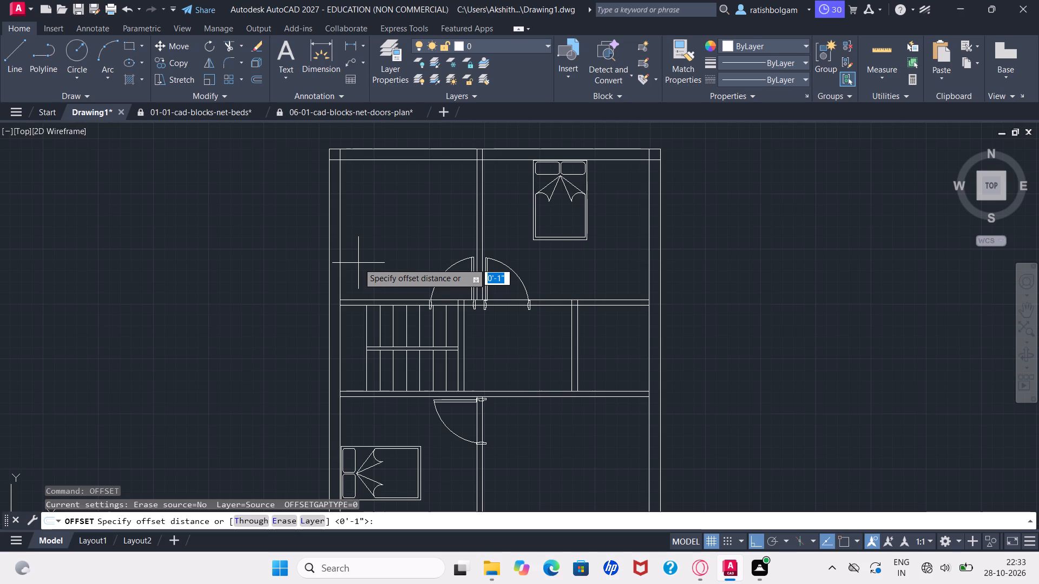
key(2)
key(apostrophe)
key(8)
key(shift+quotedbl)
key(Return)
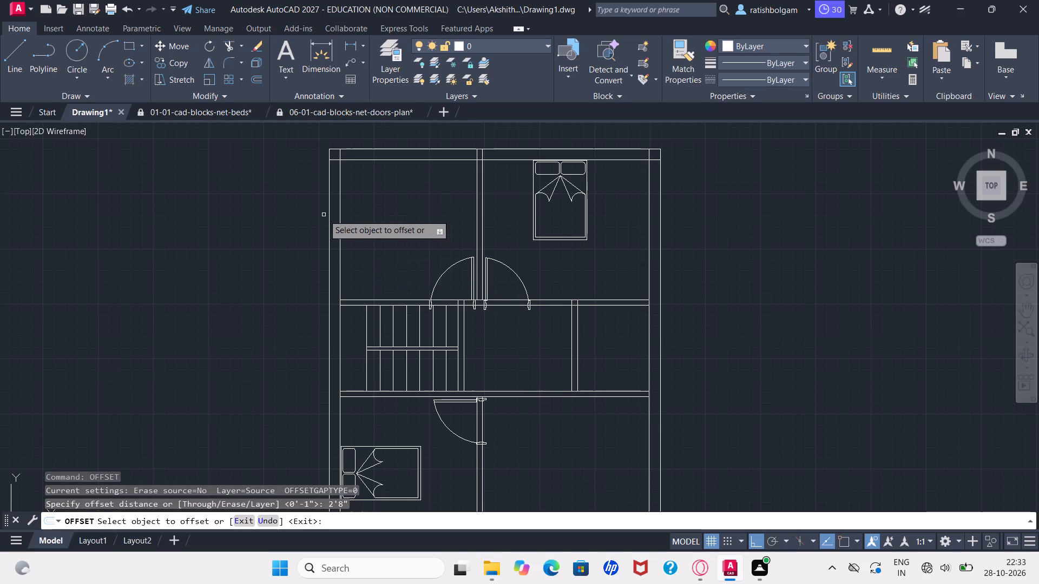
drag(341, 211, 363, 211)
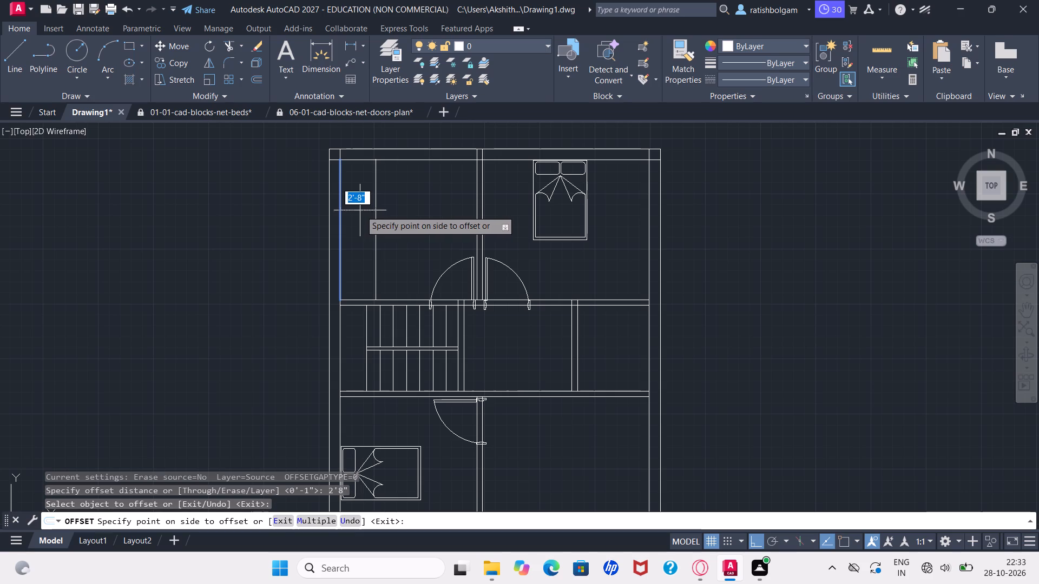
drag(363, 211, 375, 214)
click(375, 214)
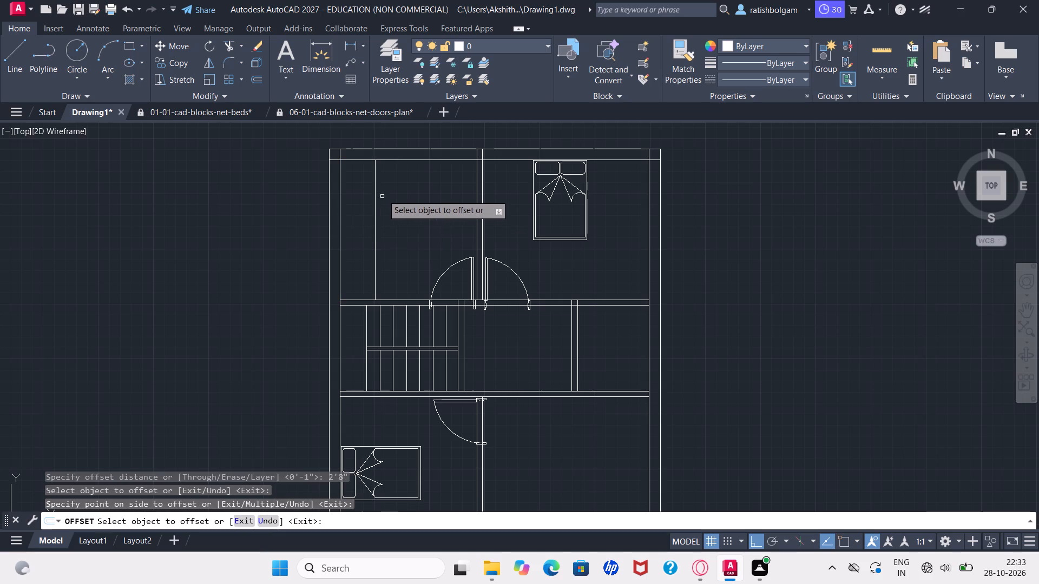
click(393, 161)
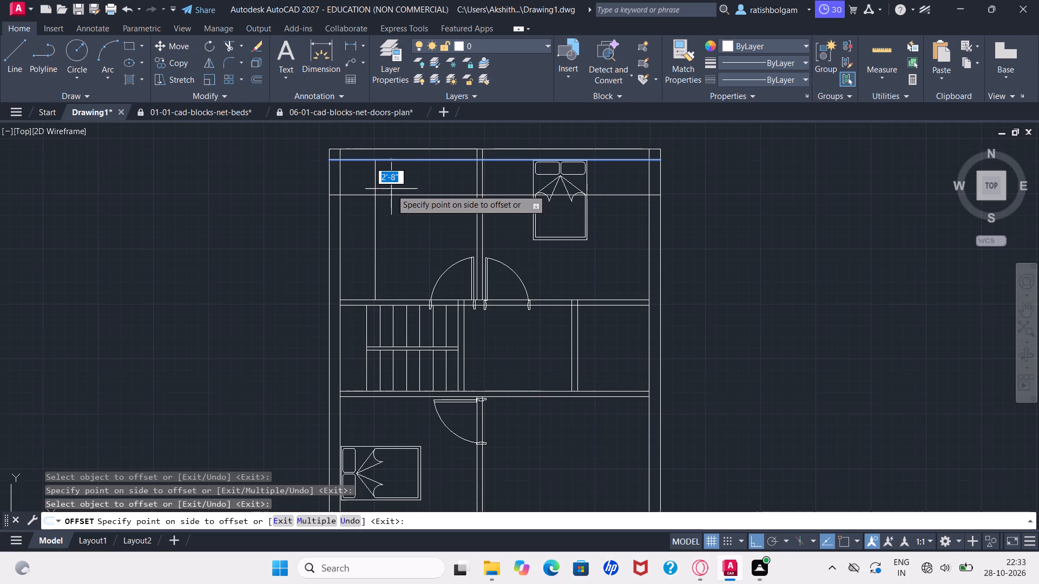
click(391, 197)
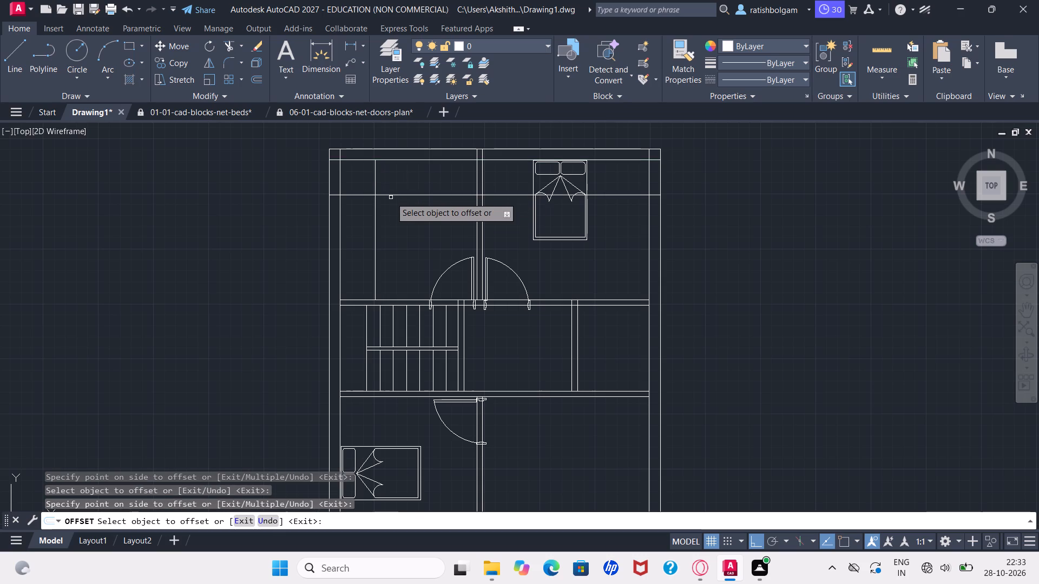
key(Escape)
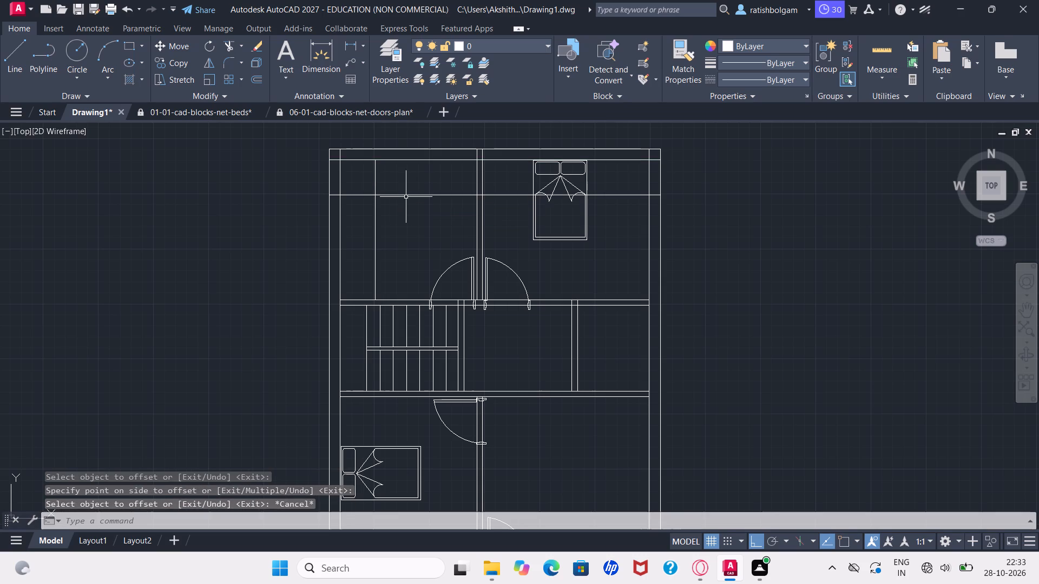
Trim the horizontal offset line between the dividing wall and the northeast room's bed, and across the bed's west half.
click(508, 195)
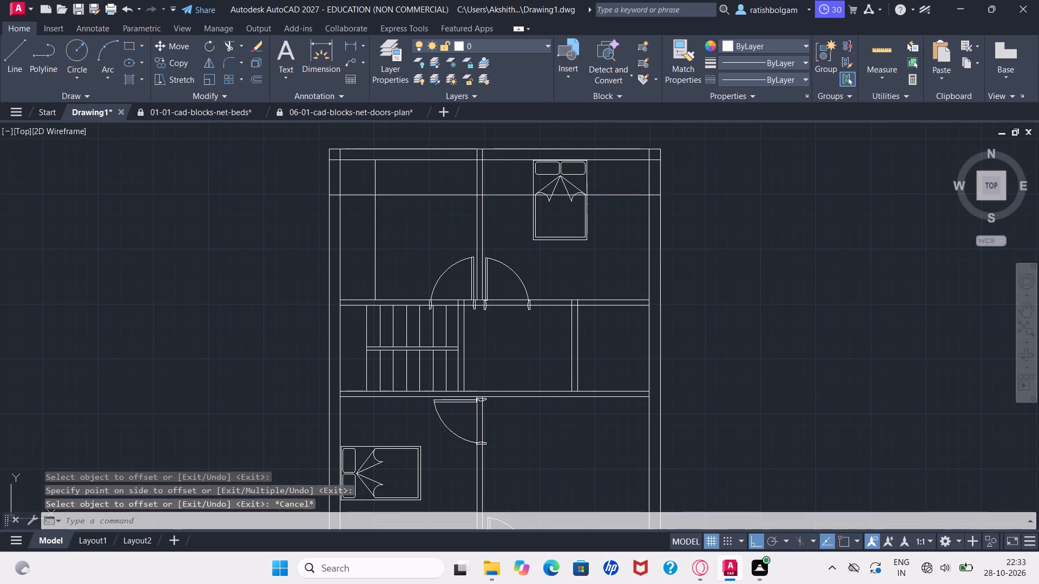
key(Escape)
text(tr)
key(Return)
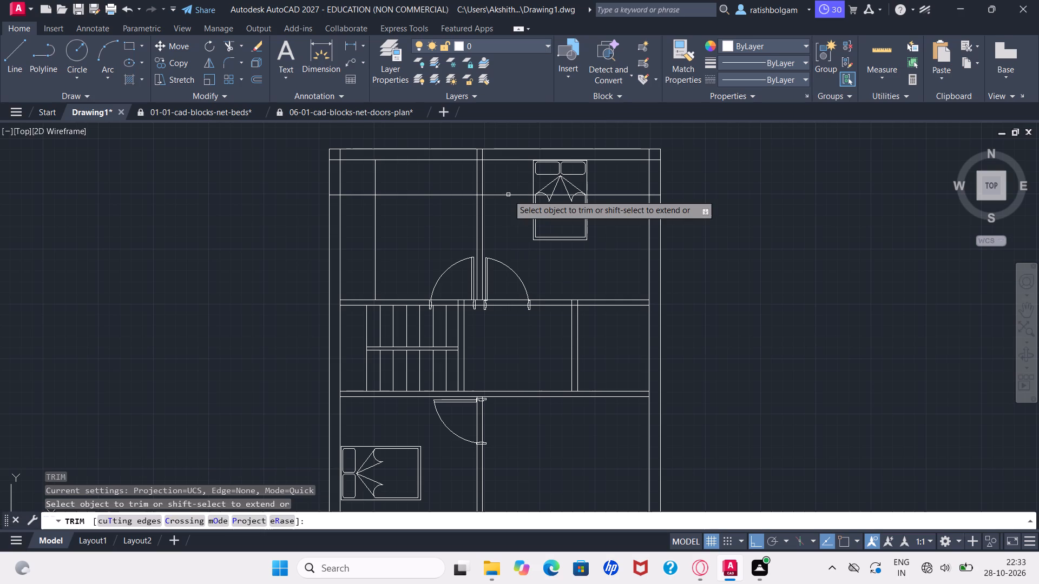
click(508, 195)
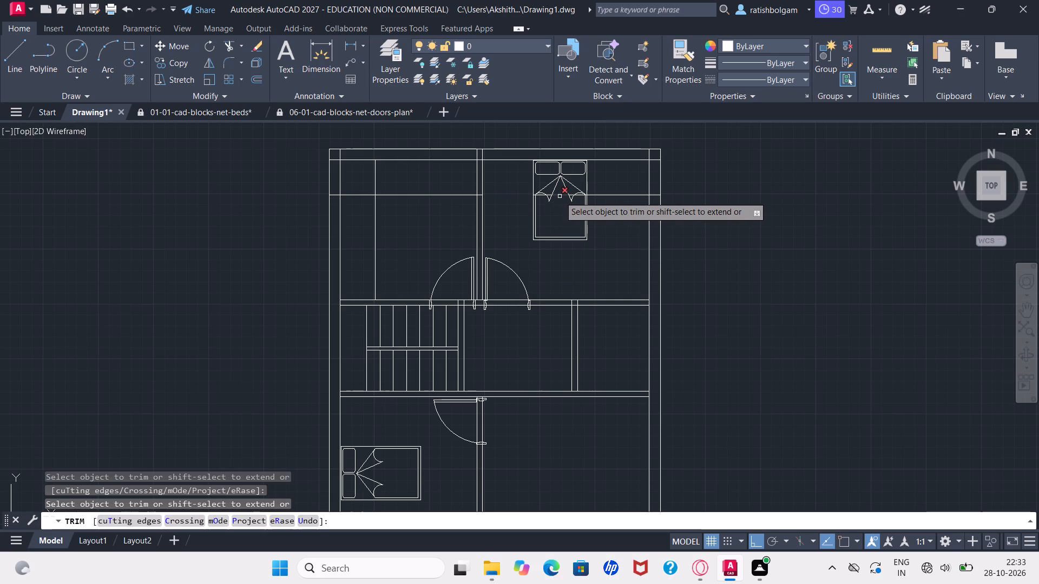
click(560, 196)
ctrl+scroll(560, 196, up, 4)
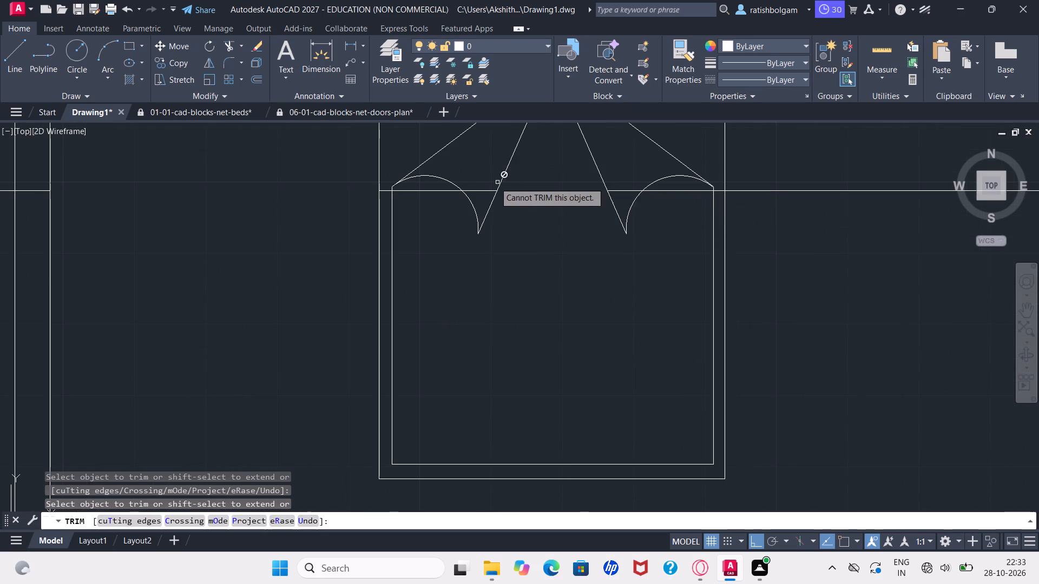
drag(478, 192, 472, 192)
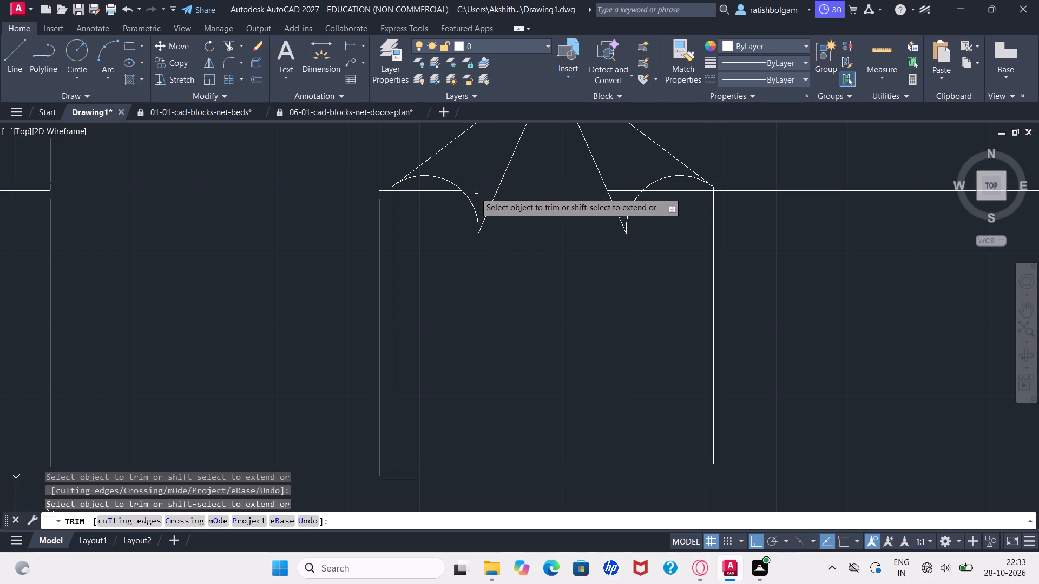
drag(472, 192, 436, 190)
click(436, 190)
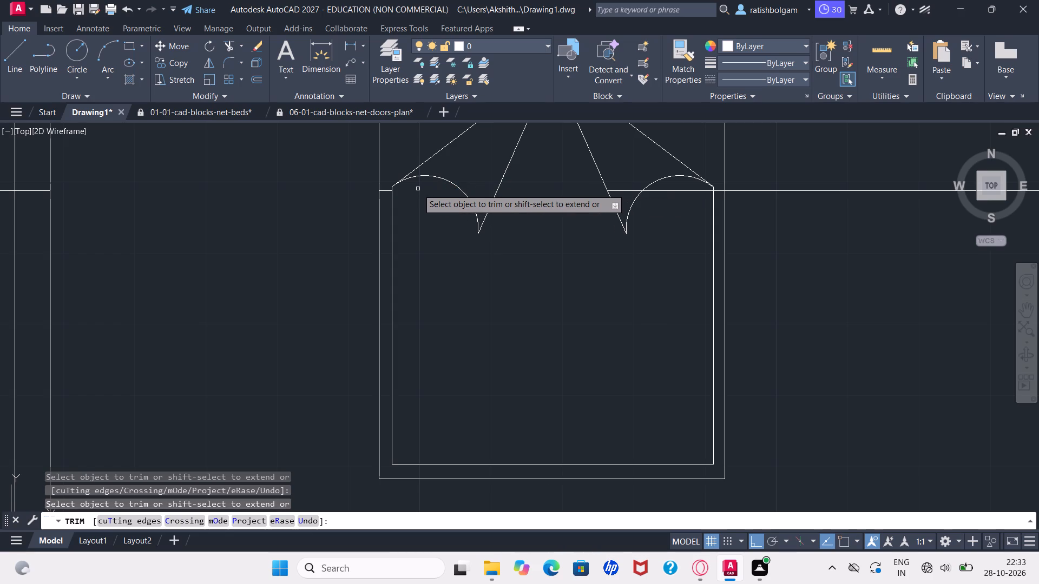
click(384, 190)
Trim the rest of the horizontal offset line from the bed's east half through the east outer wall.
ctrl+scroll(390, 203, down, 2)
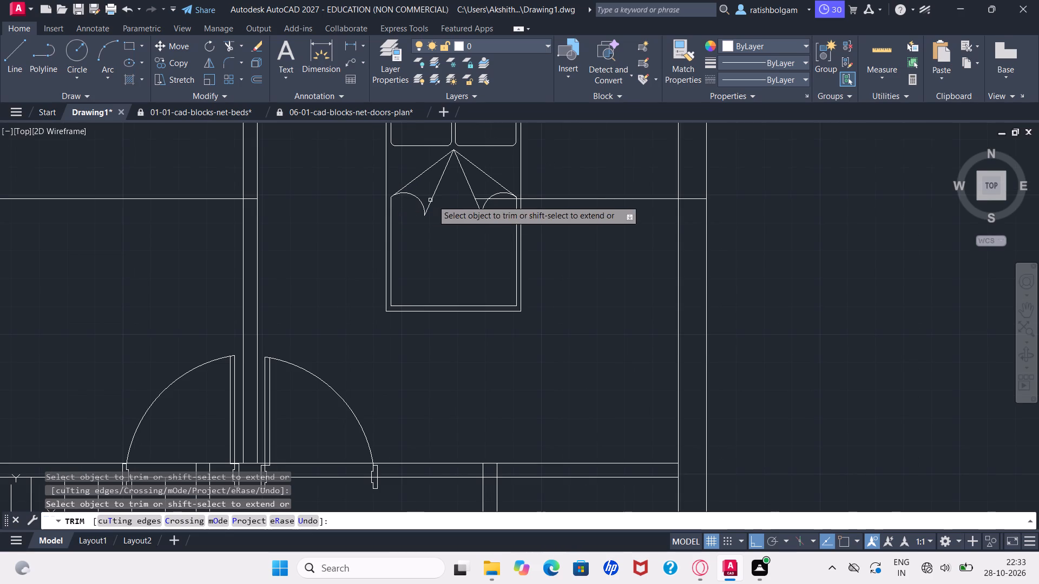
drag(482, 199, 497, 198)
click(497, 198)
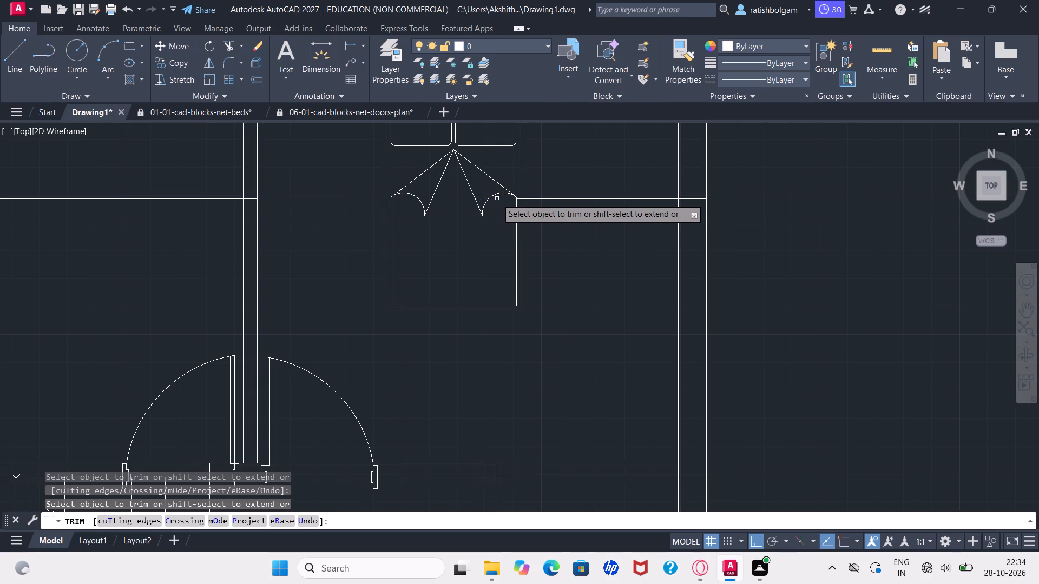
ctrl+scroll(497, 198, up, 2)
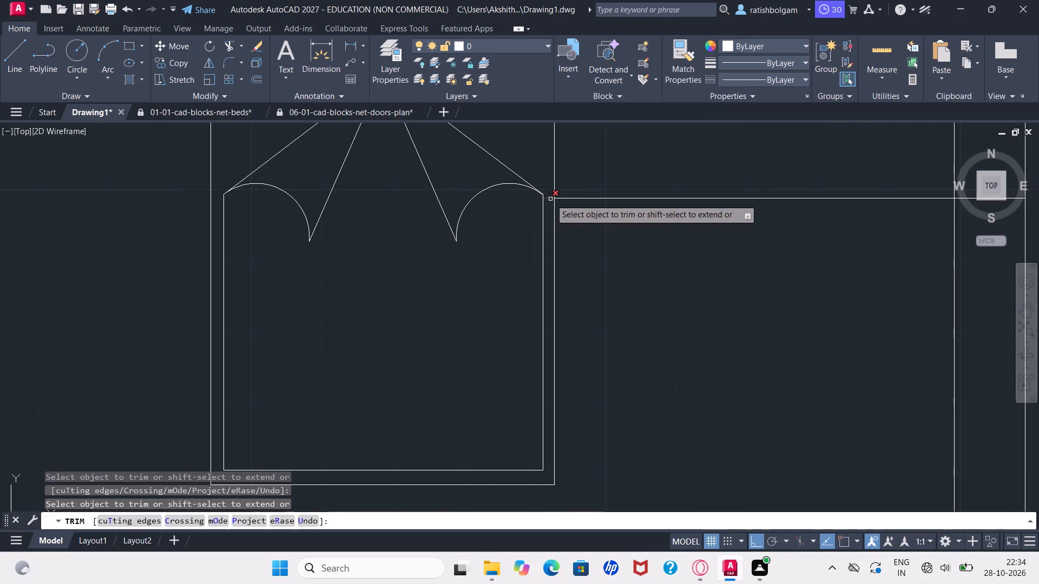
click(550, 199)
click(569, 198)
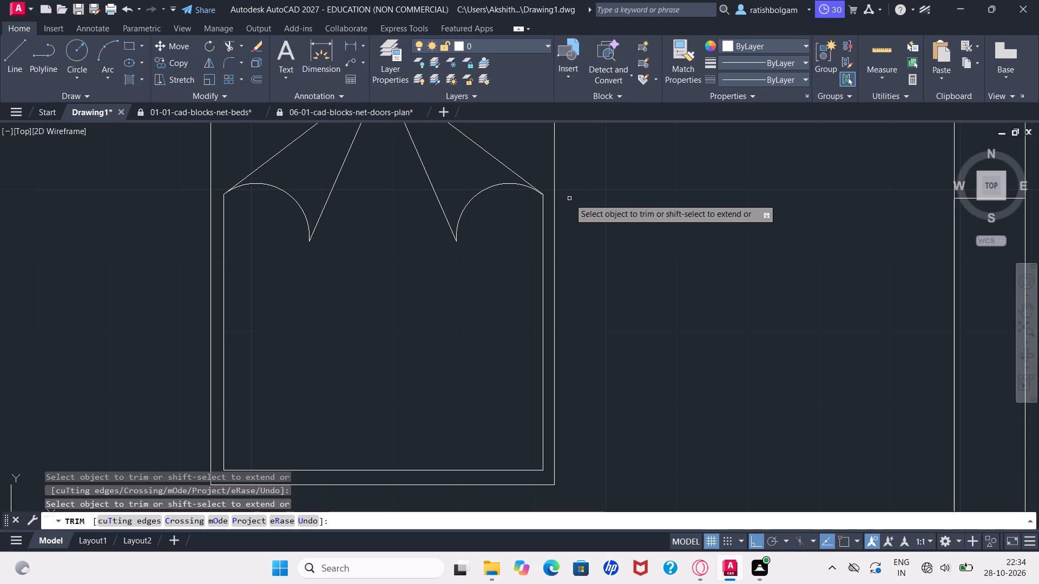
ctrl+scroll(569, 198, down, 3)
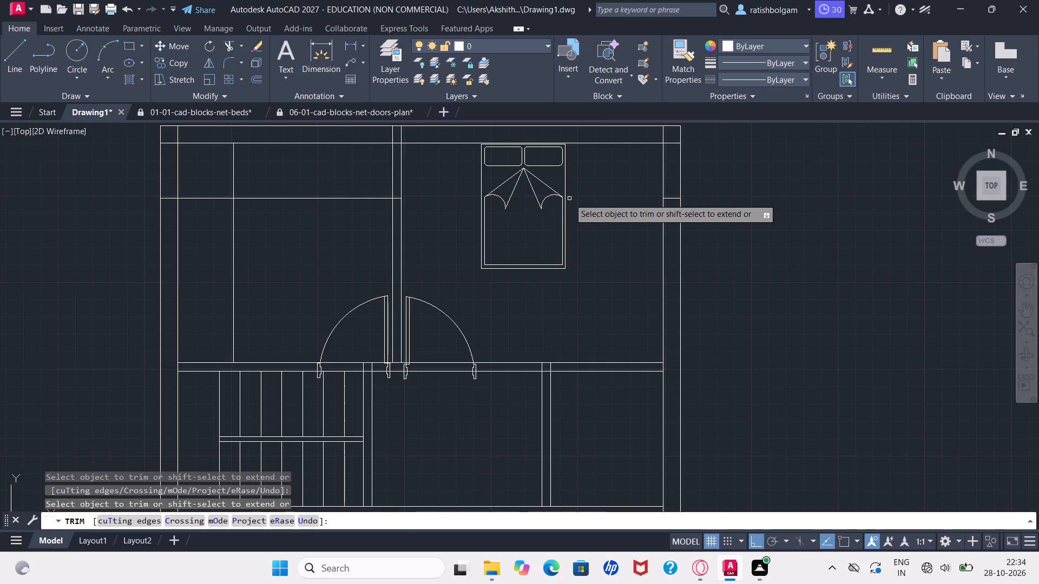
click(672, 199)
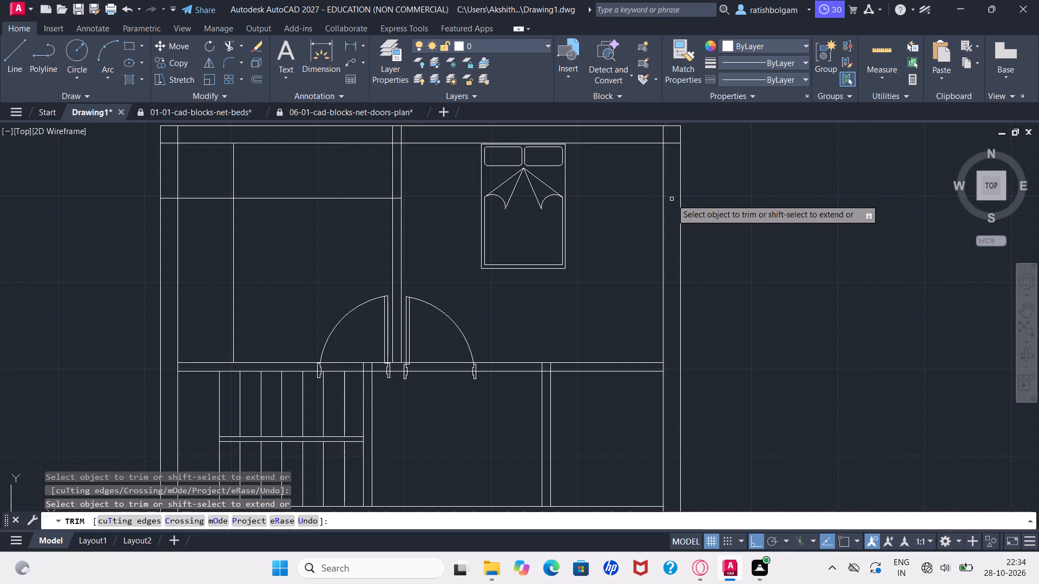
key(Escape)
key(Escape)
key(Escape)
key(Escape)
key(Escape)
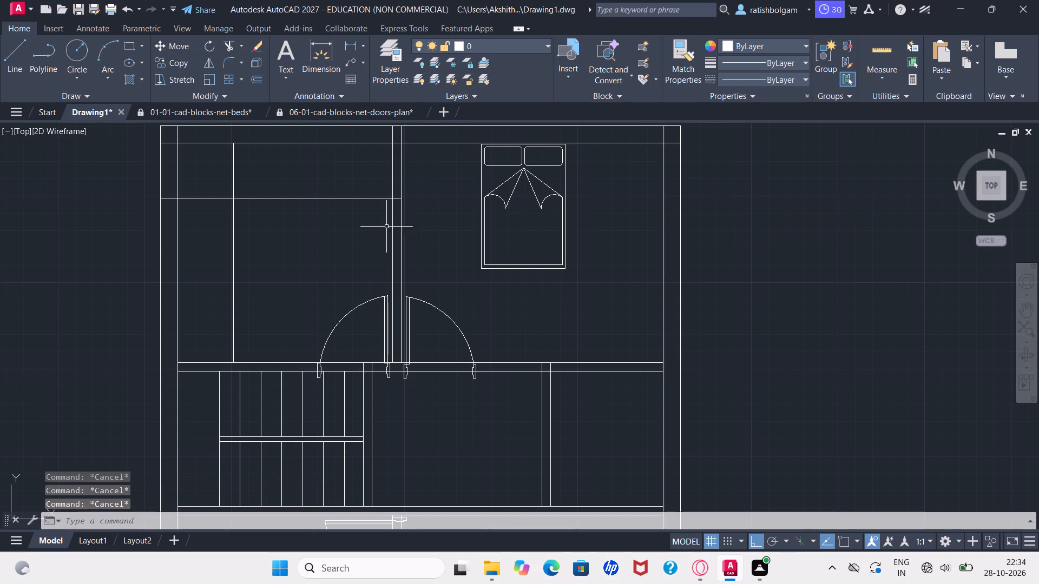
Trim the horizontal offset line west of the vertical offset line, including the piece inside the west outer wall.
text(tr)
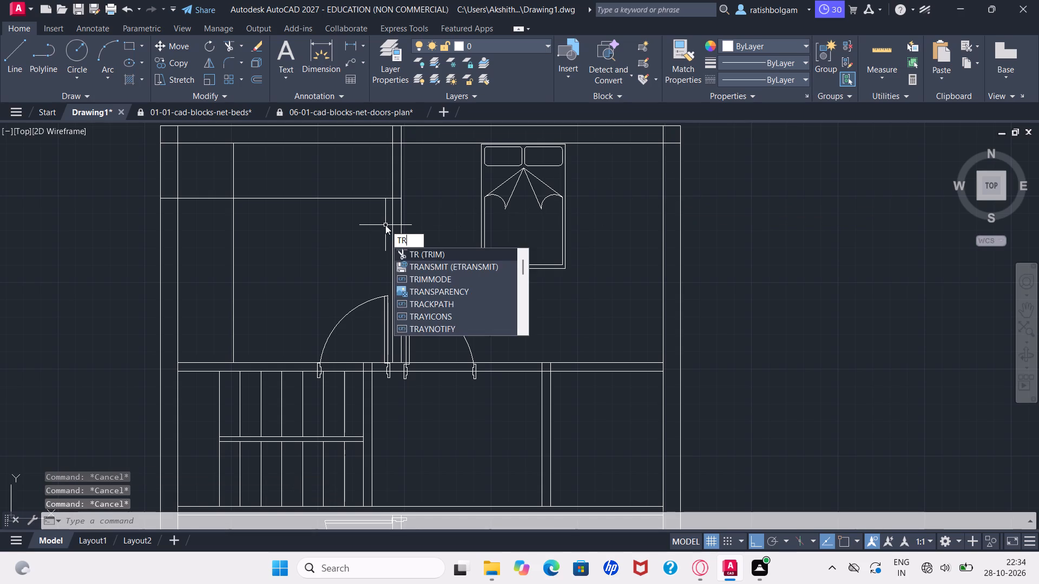
key(Return)
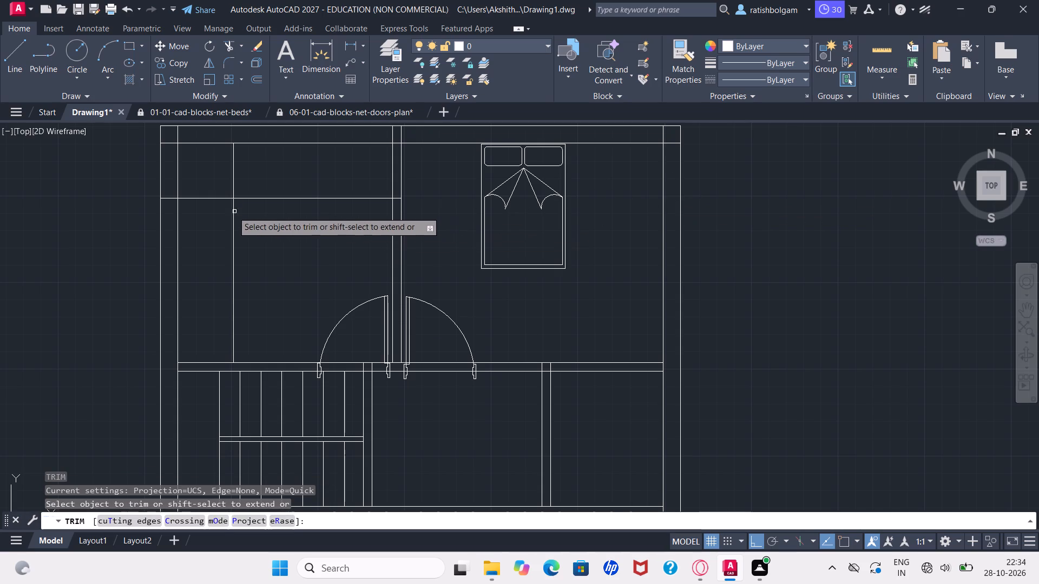
click(209, 198)
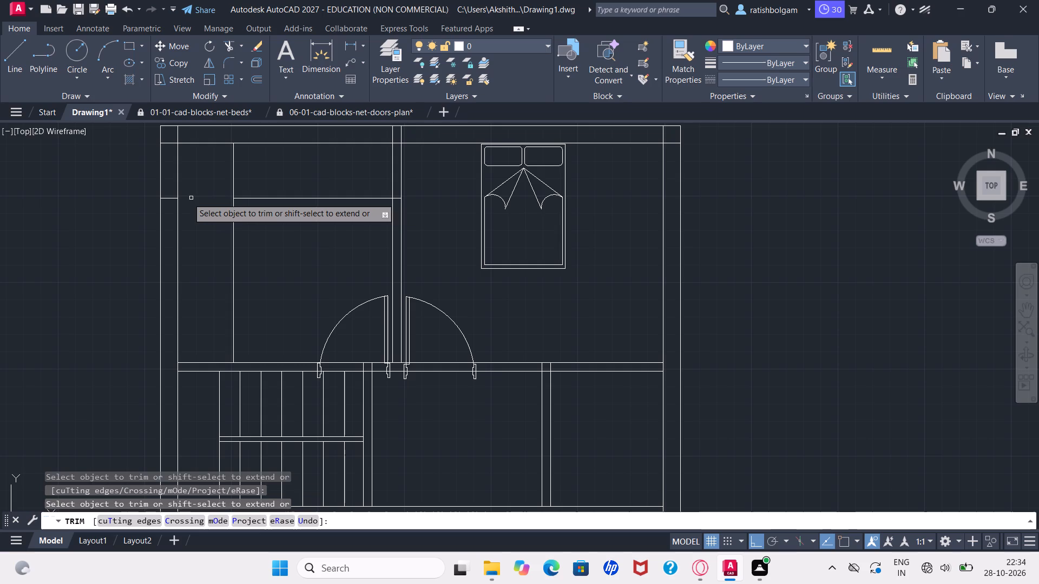
ctrl+scroll(183, 197, up, 1)
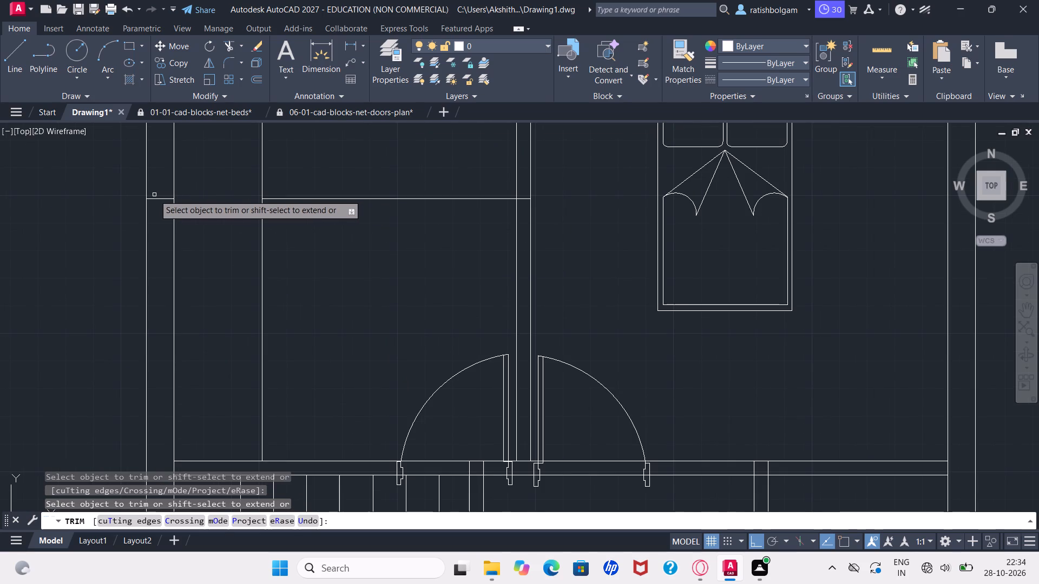
click(154, 199)
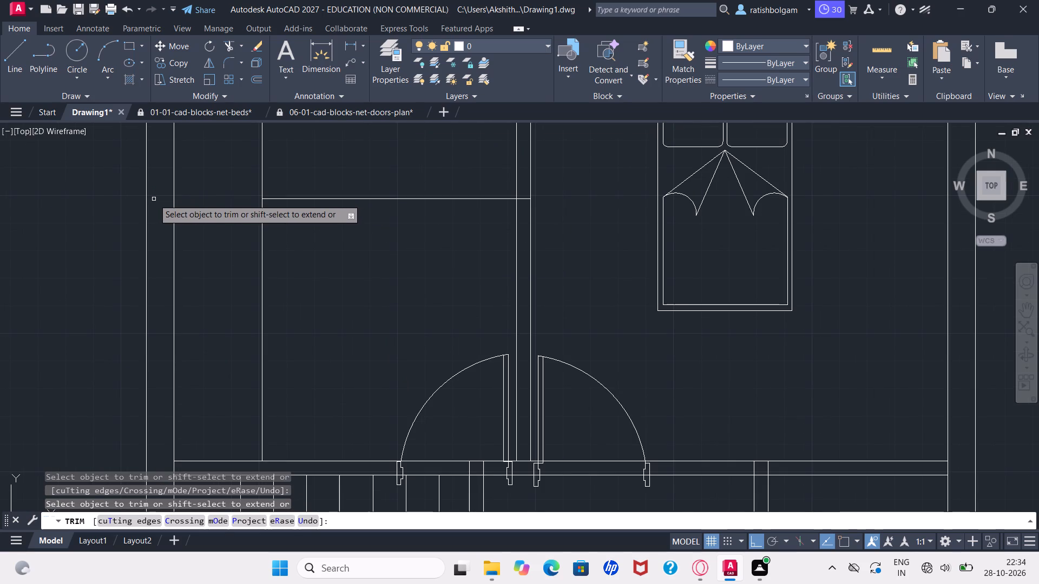
key(Escape)
key(Escape)
key(Escape)
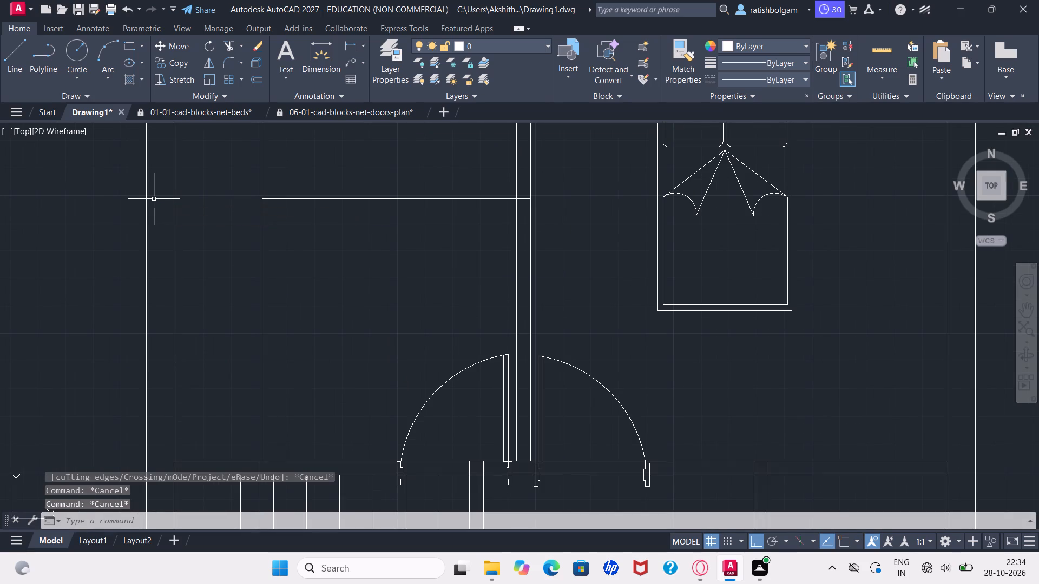
Trim the vertical offset line above the horizontal one, leaving an L-shaped outline in the northwest room.
ctrl+scroll(154, 199, down, 2)
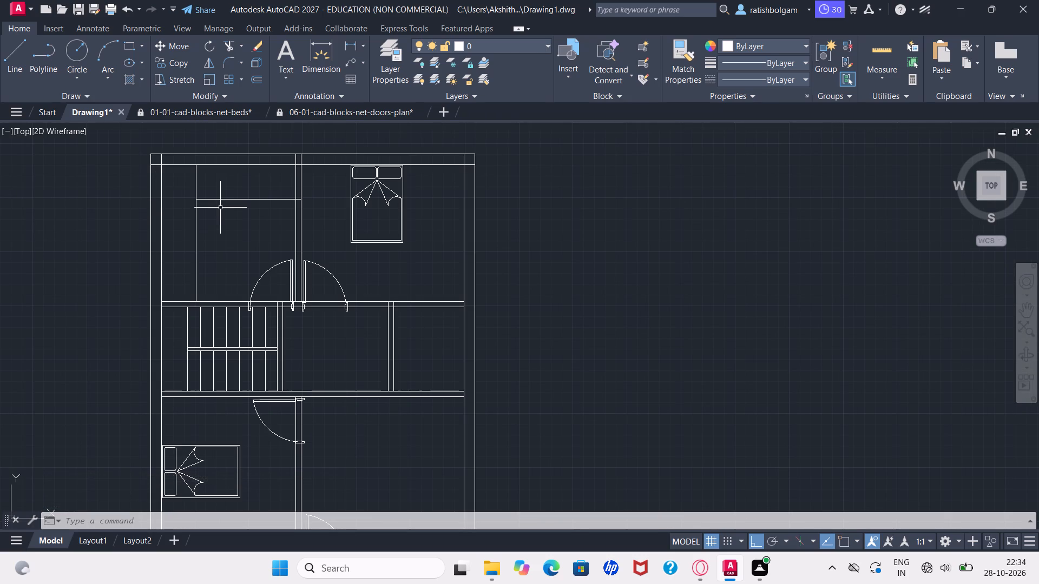
ctrl+scroll(223, 209, up, 2)
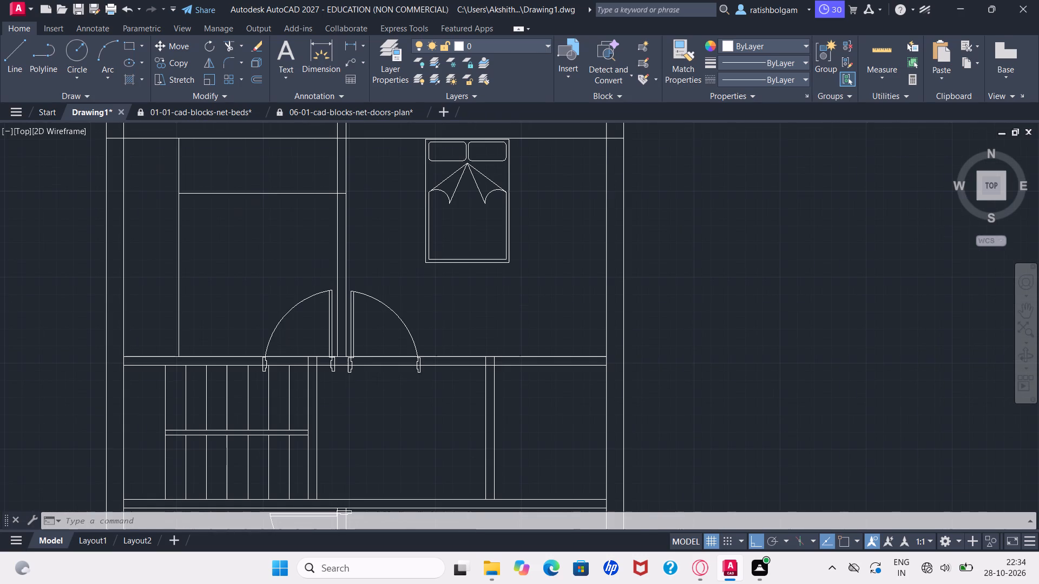
ctrl+scroll(223, 209, down, 1)
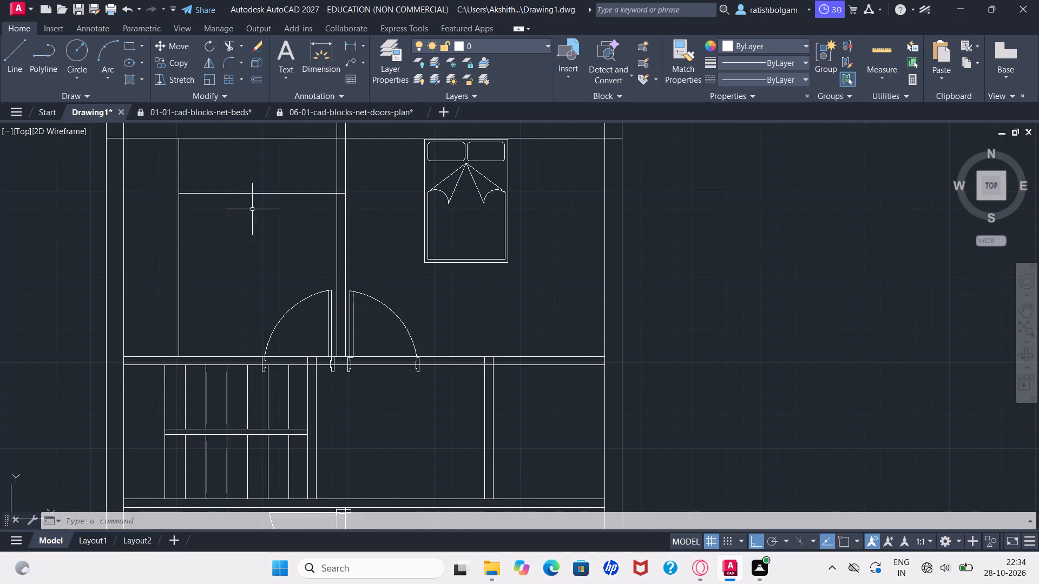
ctrl+scroll(286, 213, down, 1)
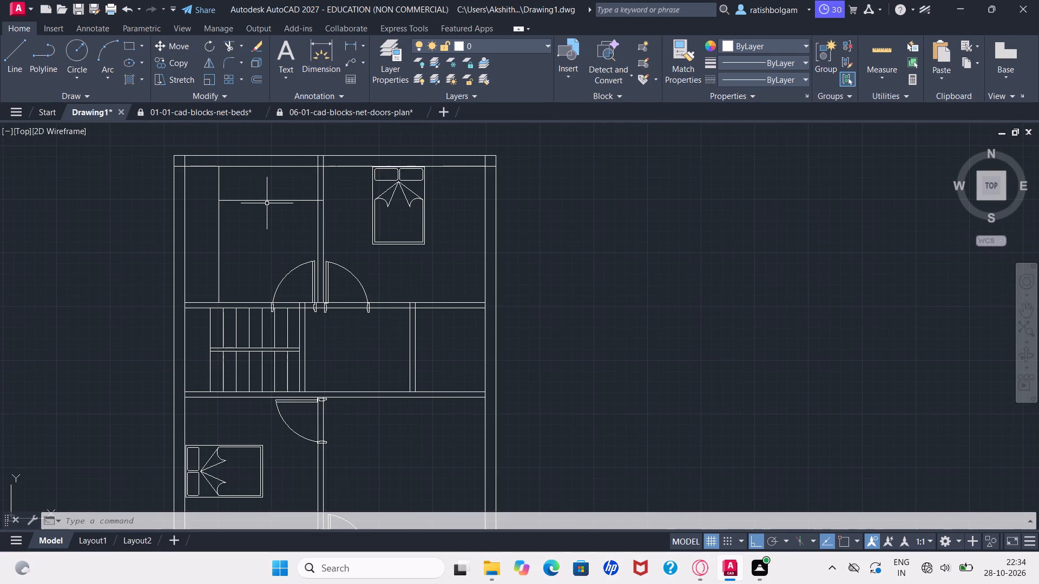
text(tr)
key(Return)
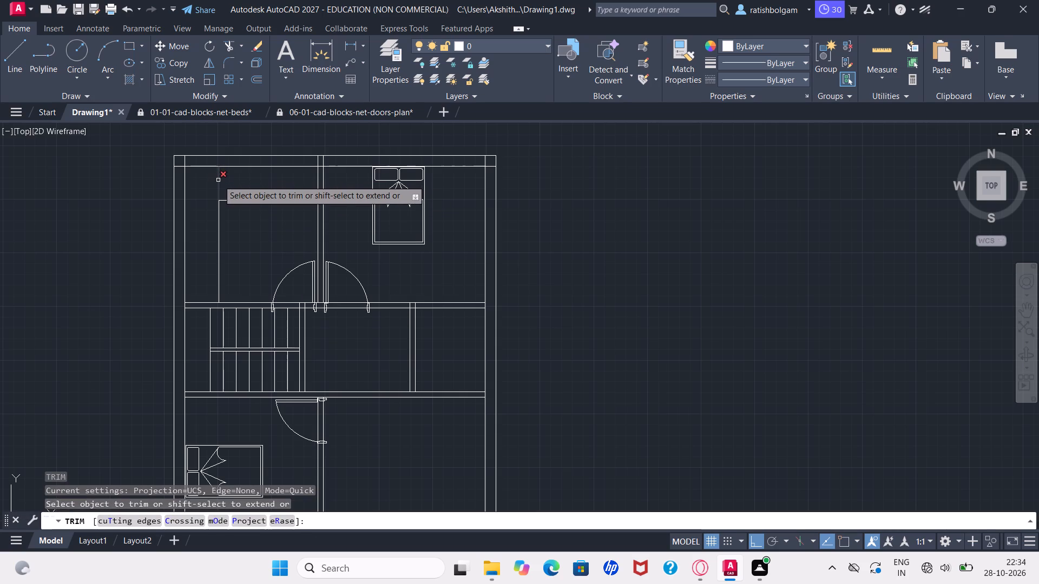
click(219, 180)
key(Escape)
key(Escape)
key(Escape)
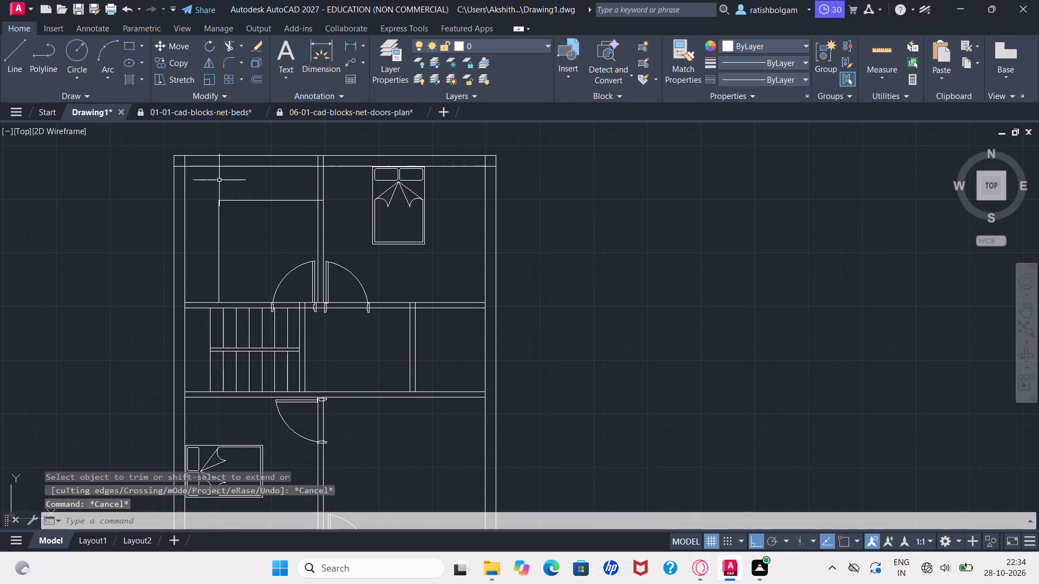
Add a multiline text label reading KITCHEN in the empty area east of the floor plan.
key(Escape)
key(Escape)
key(Escape)
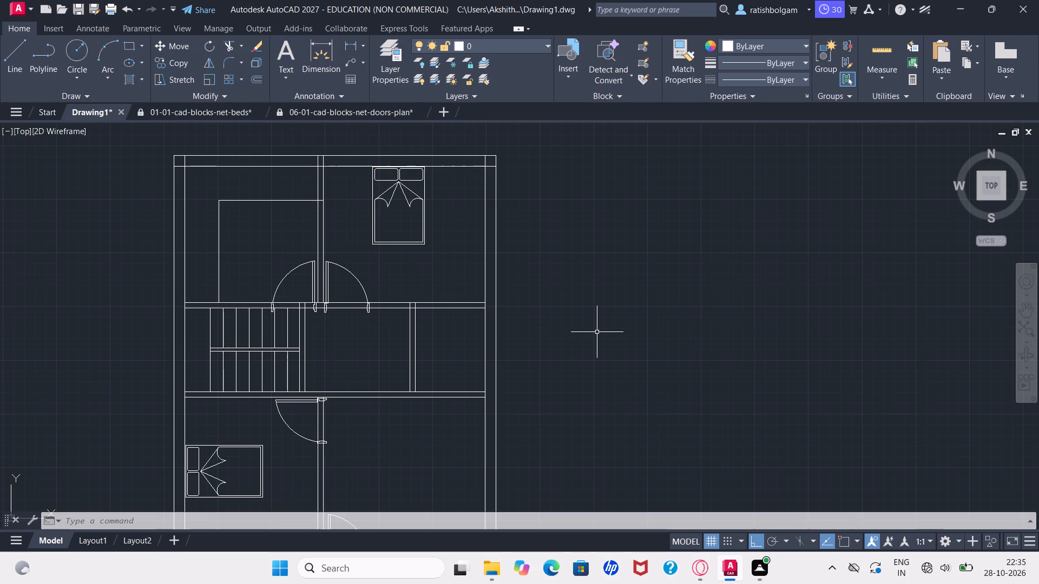
key(m)
key(t)
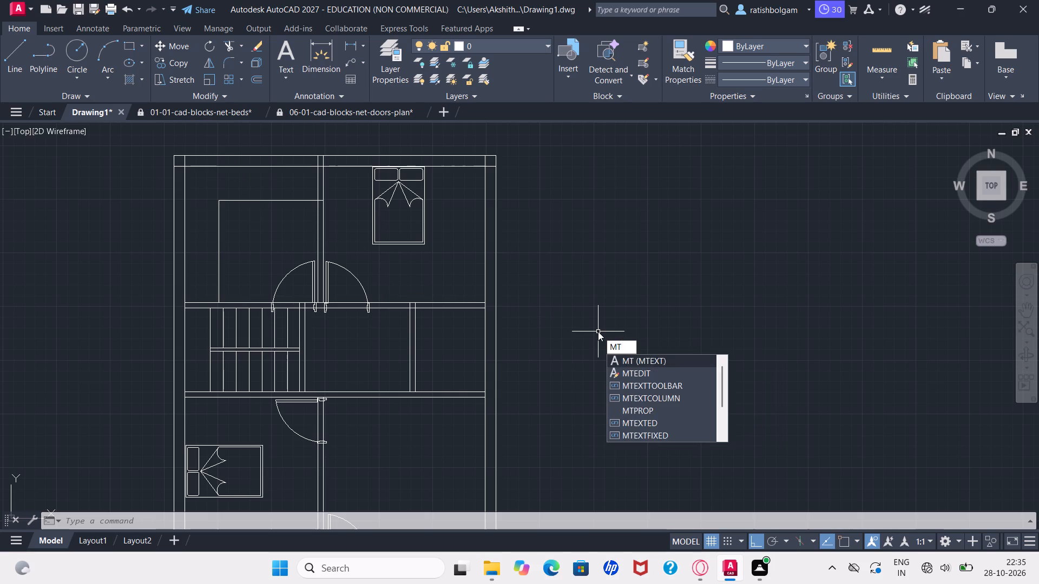
key(Return)
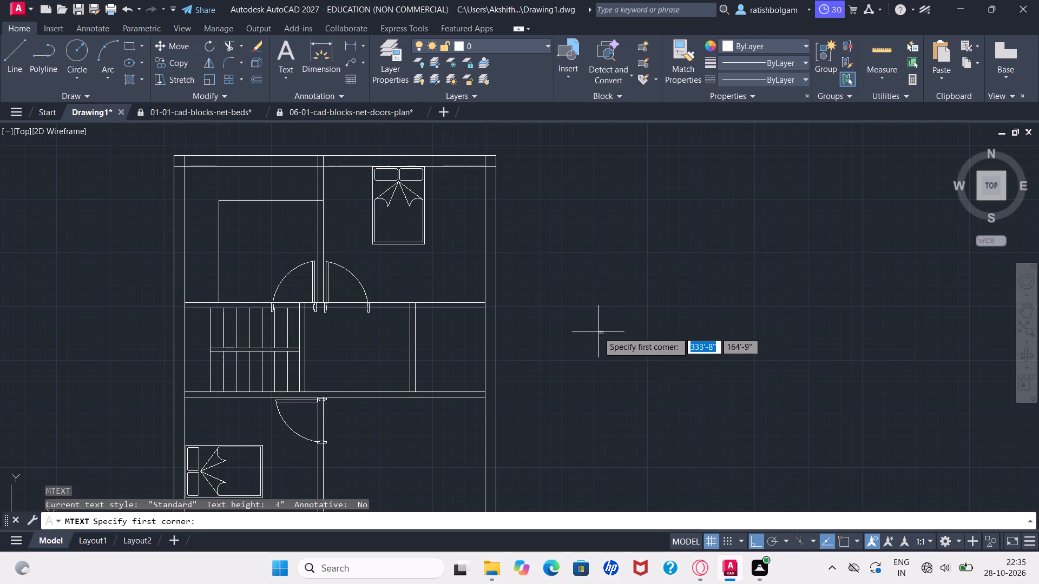
click(598, 331)
click(598, 331)
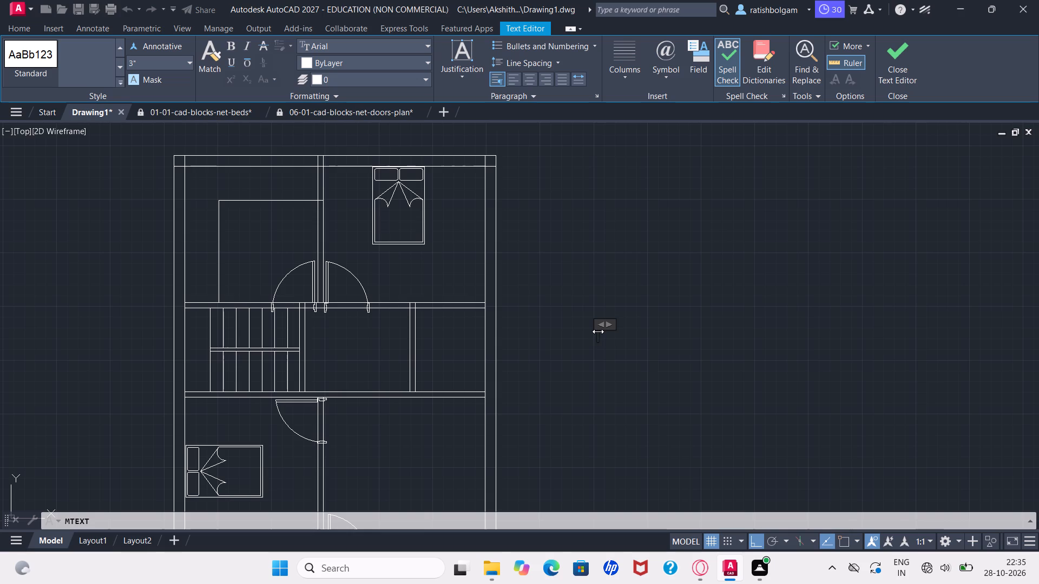
text(ki)
key(BackSpace)
key(BackSpace)
key(BackSpace)
text(KIT)
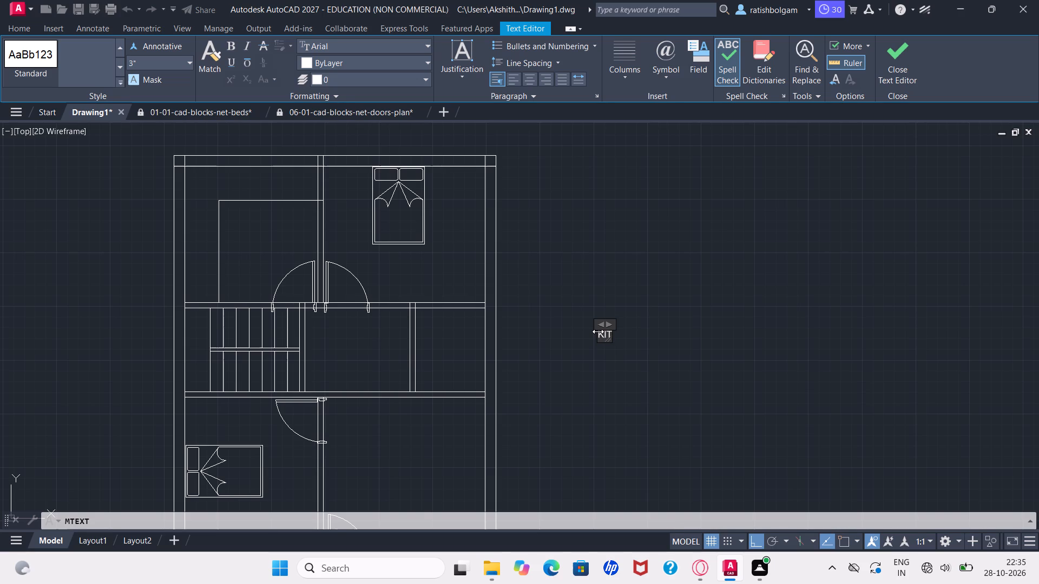
text(CHE)
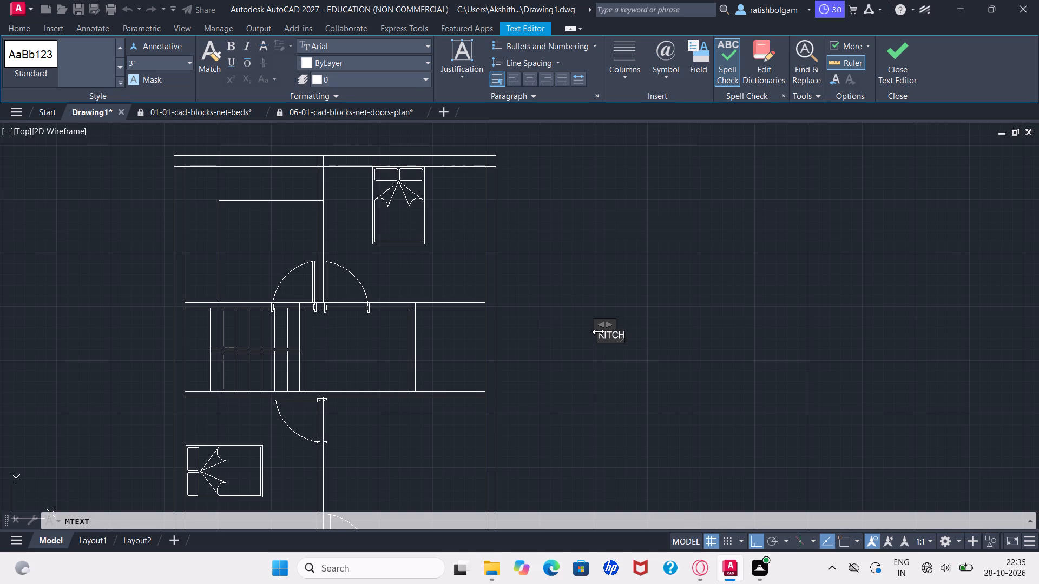
key(n)
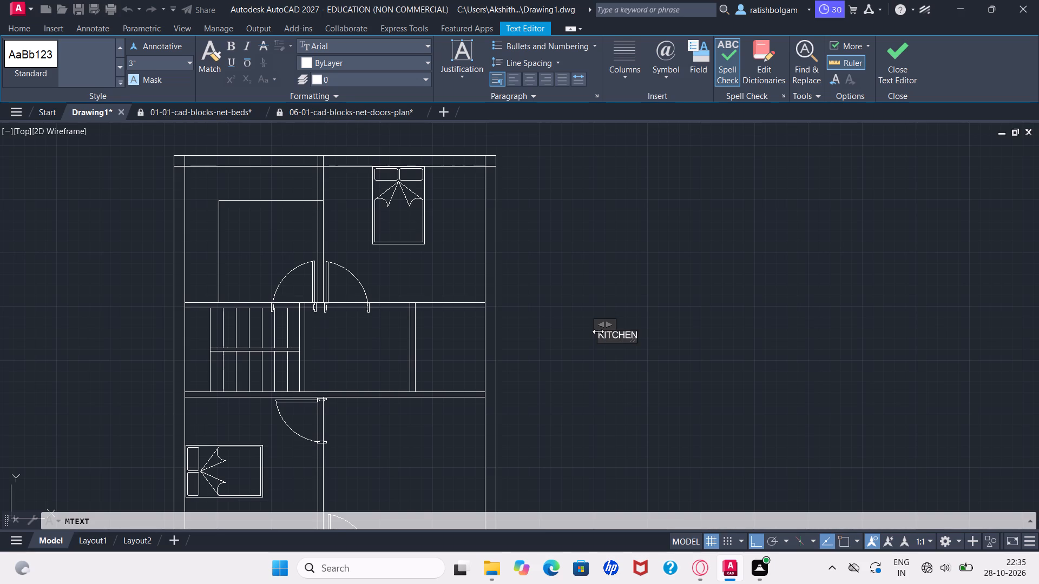
click(598, 331)
click(590, 296)
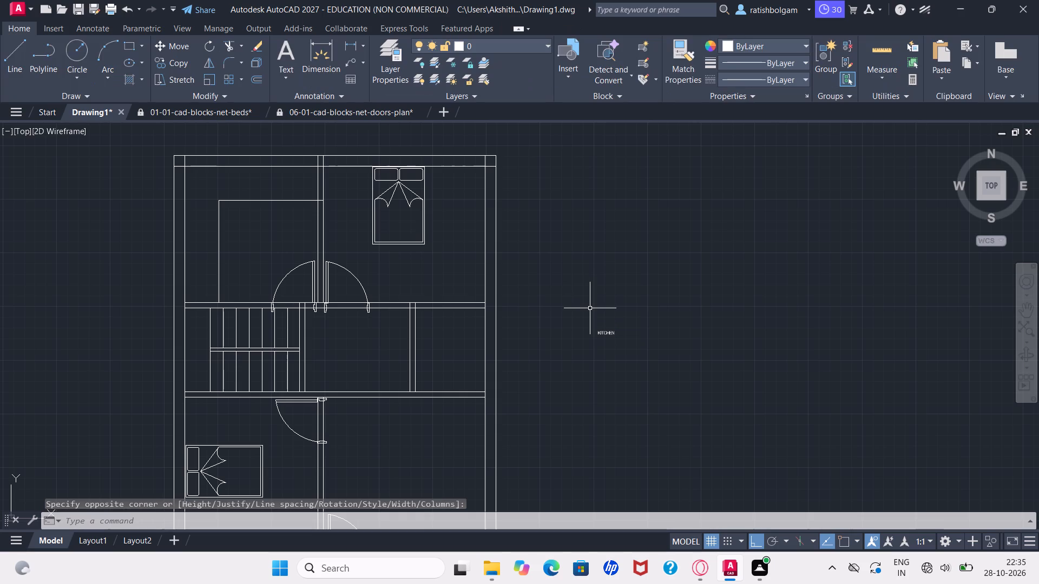
Set the KITCHEN label's text height to 10".
ctrl+scroll(590, 308, up, 1)
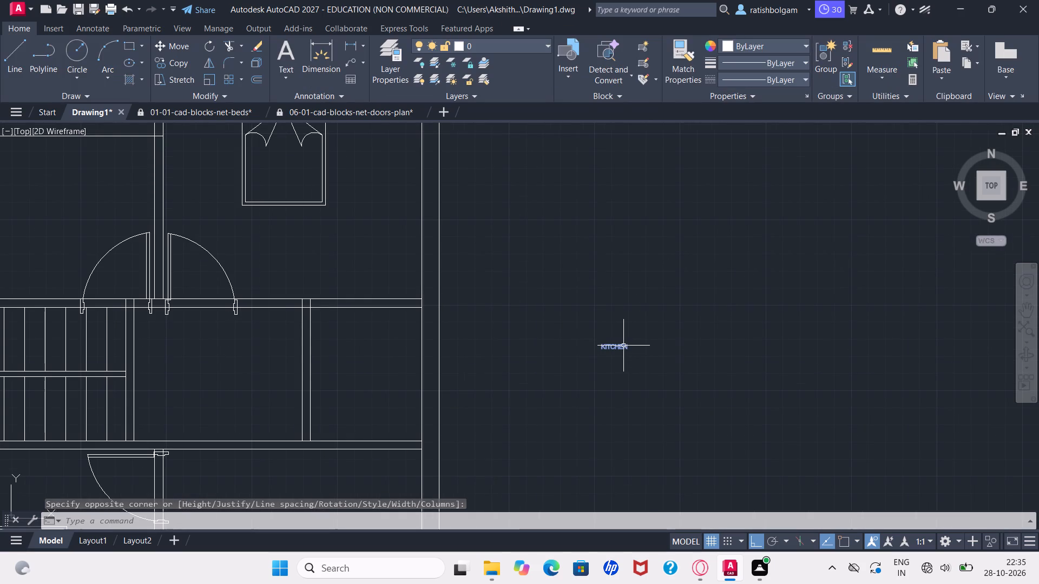
click(622, 346)
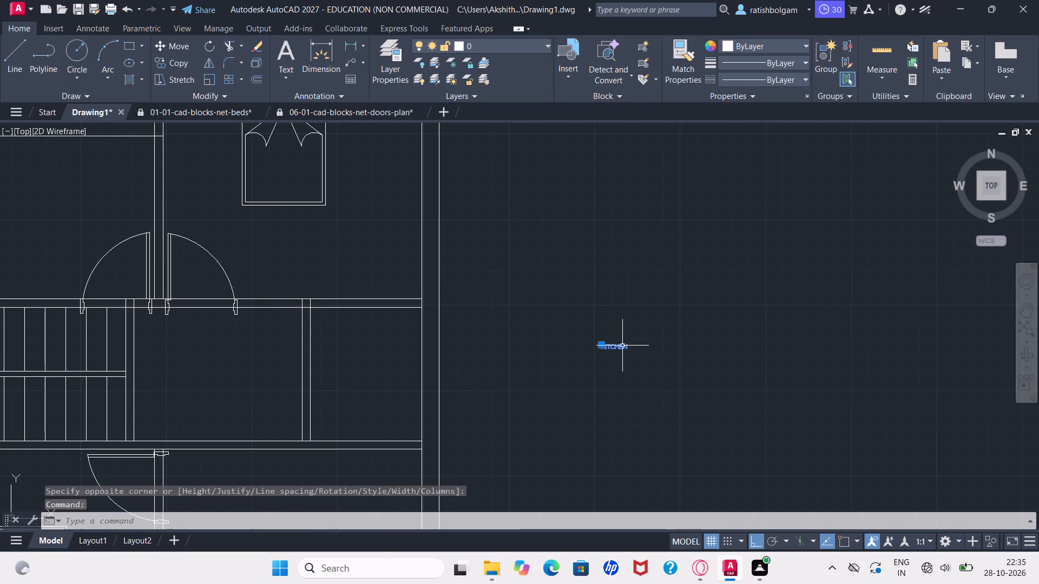
key(ctrl+1)
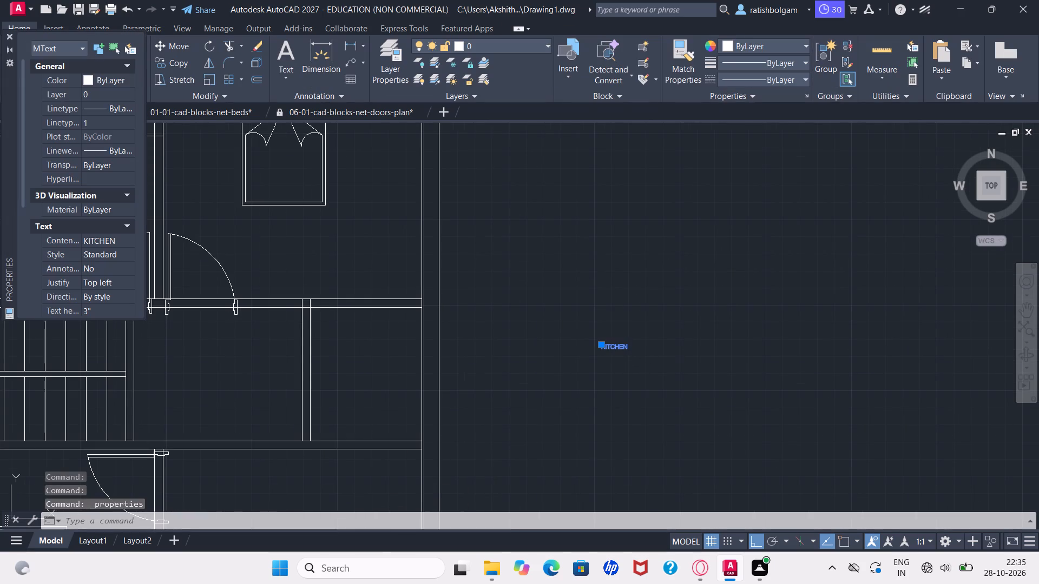
click(93, 308)
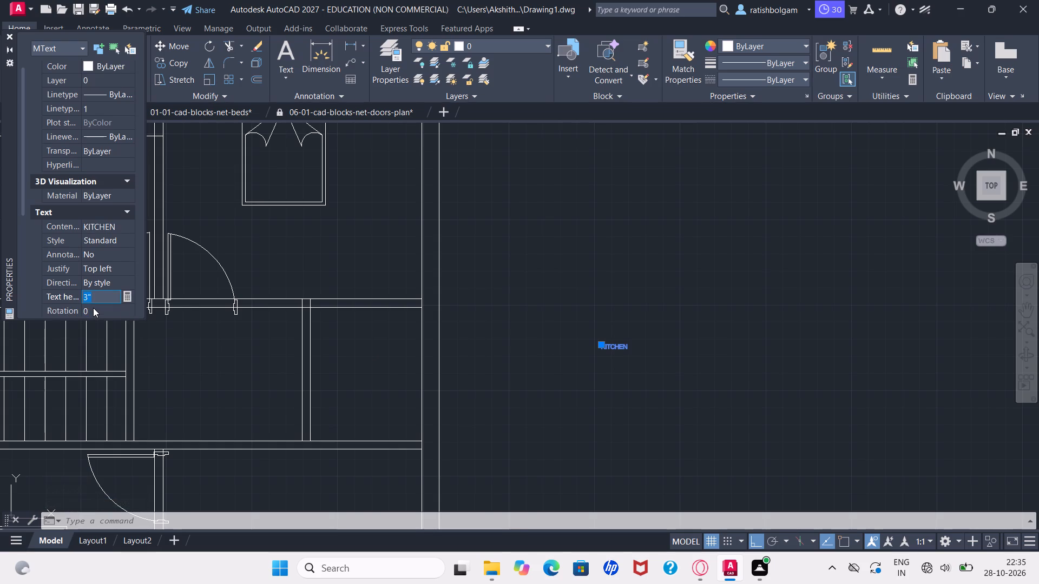
text(10)
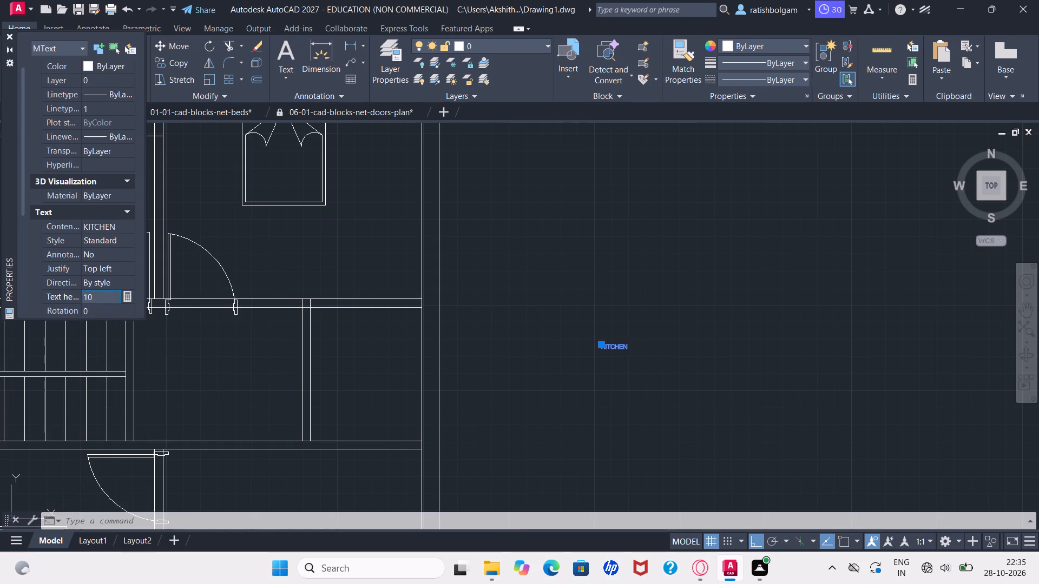
key(shift+quotedbl)
key(Return)
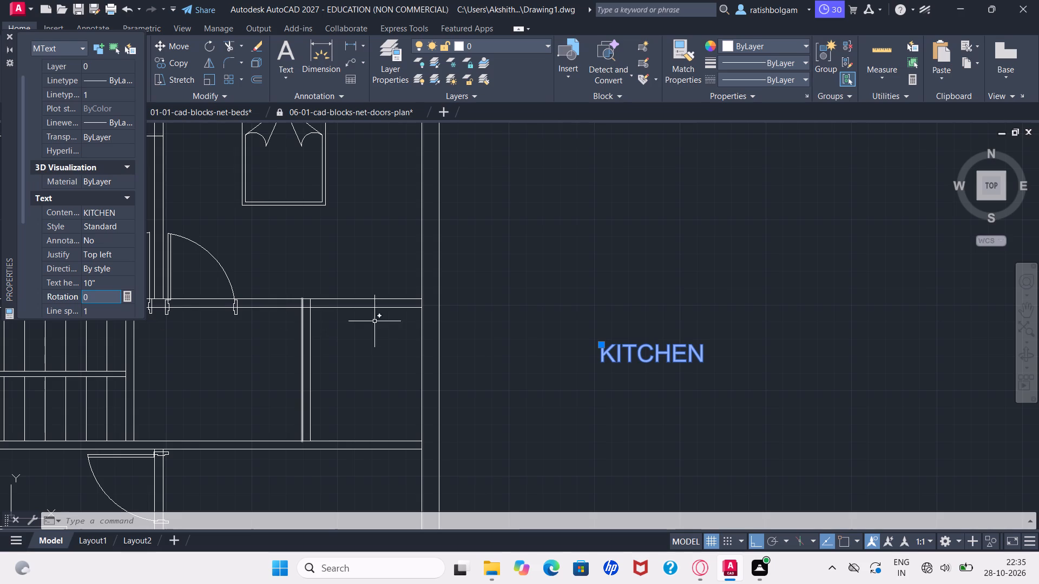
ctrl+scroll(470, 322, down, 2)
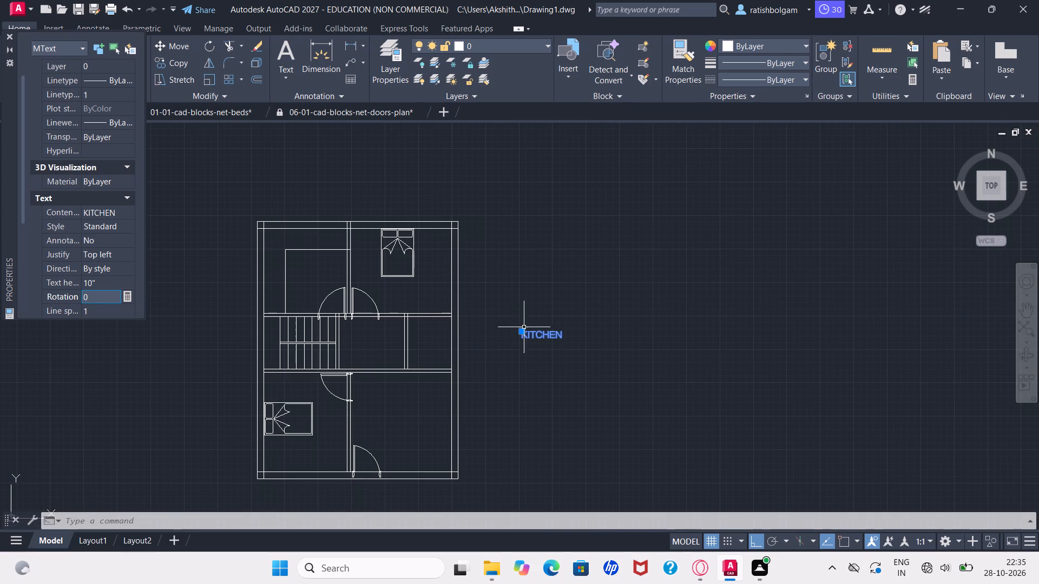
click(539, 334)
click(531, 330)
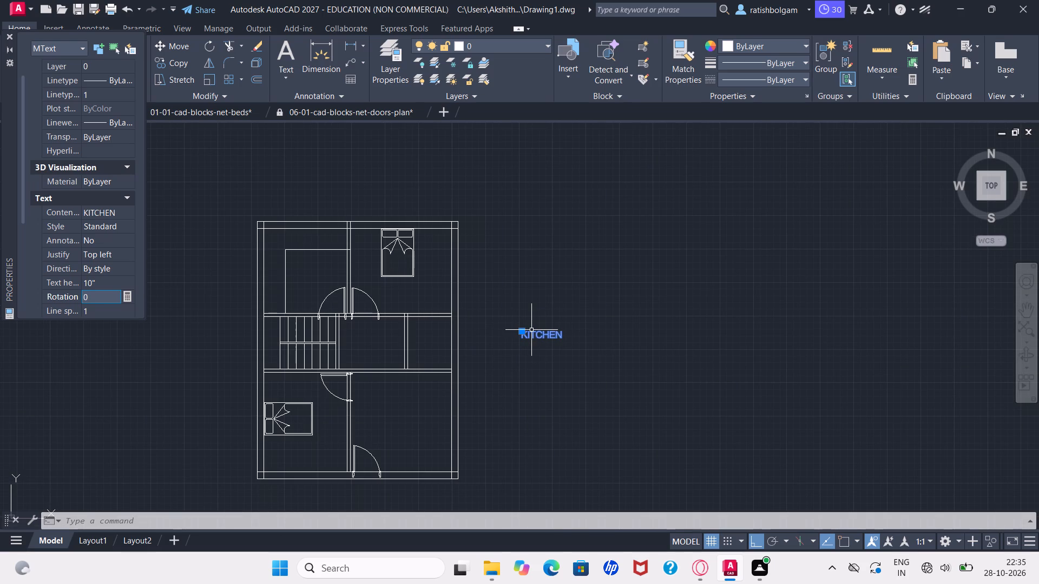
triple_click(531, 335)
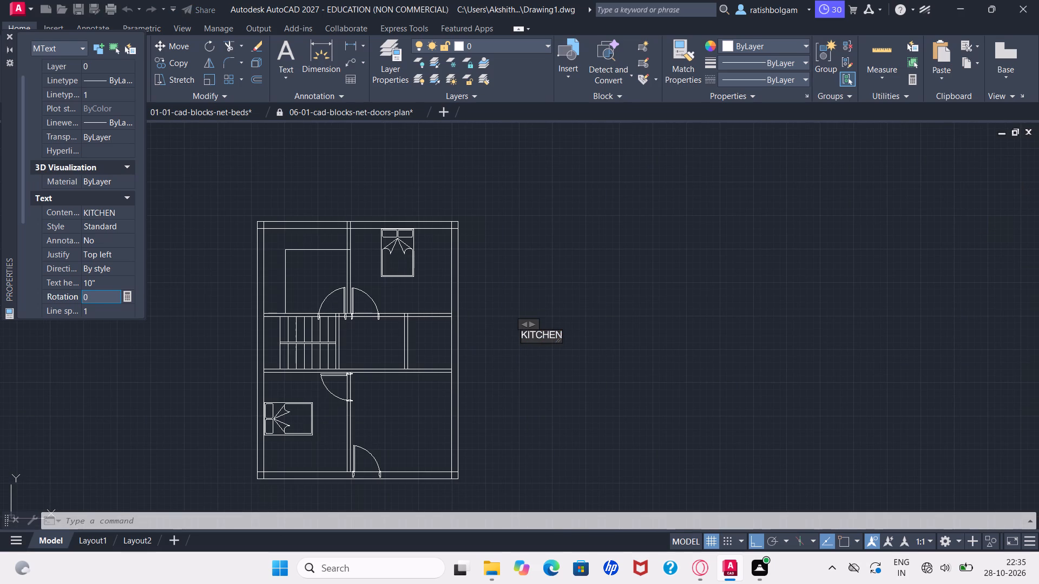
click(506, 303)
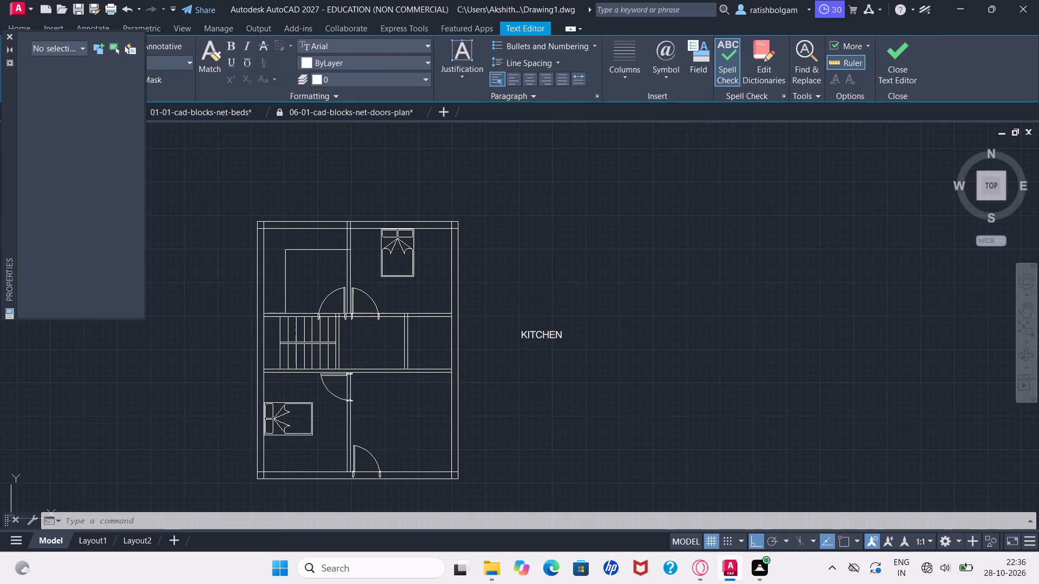
Copy the KITCHEN label and paste it inside the L-shaped outline in the northwest room.
click(526, 334)
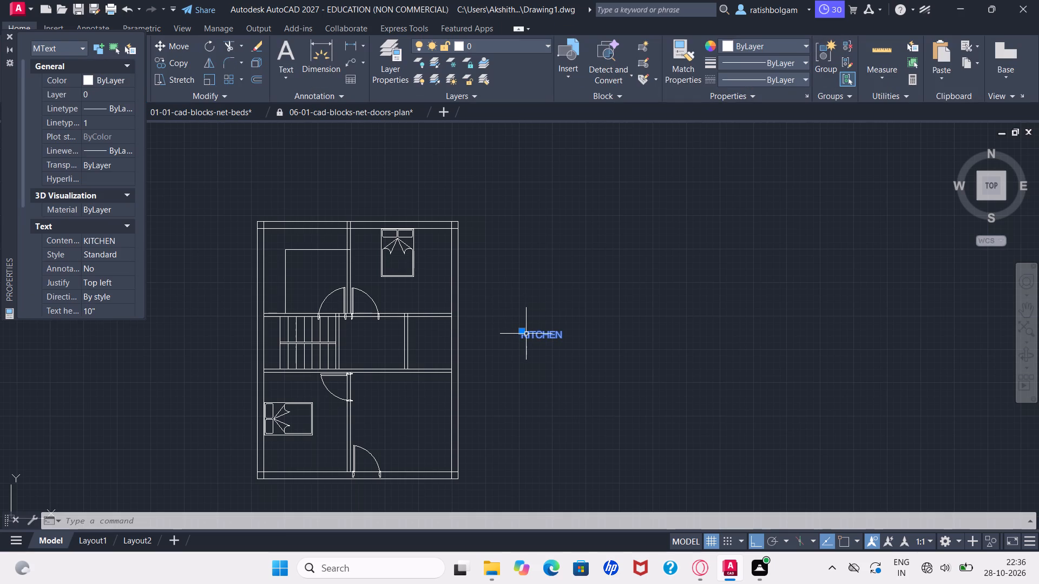
key(ctrl+c)
key(ctrl+v)
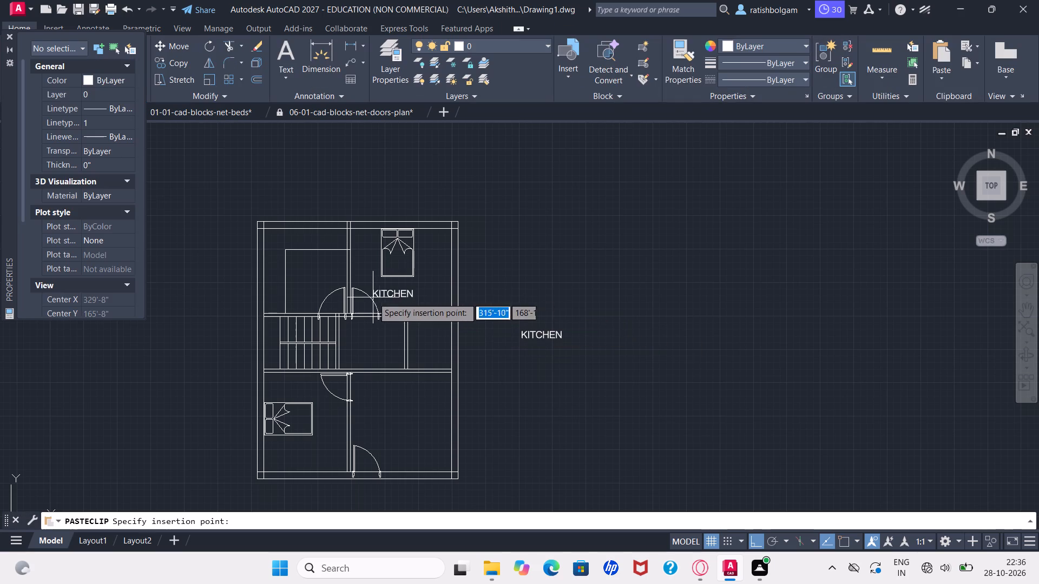
click(297, 266)
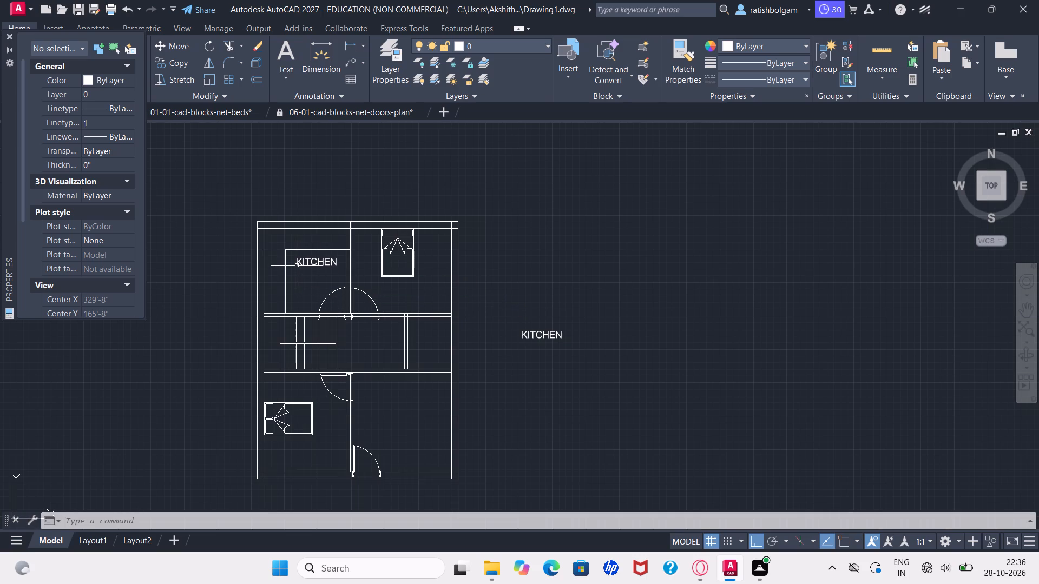
Delete the original KITCHEN label east of the floor plan.
click(547, 335)
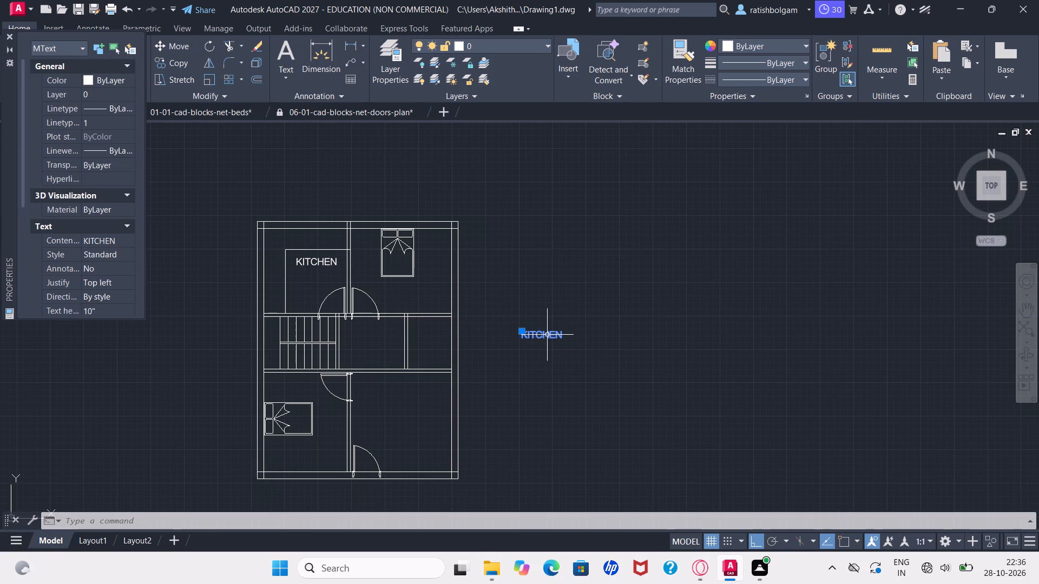
key(Delete)
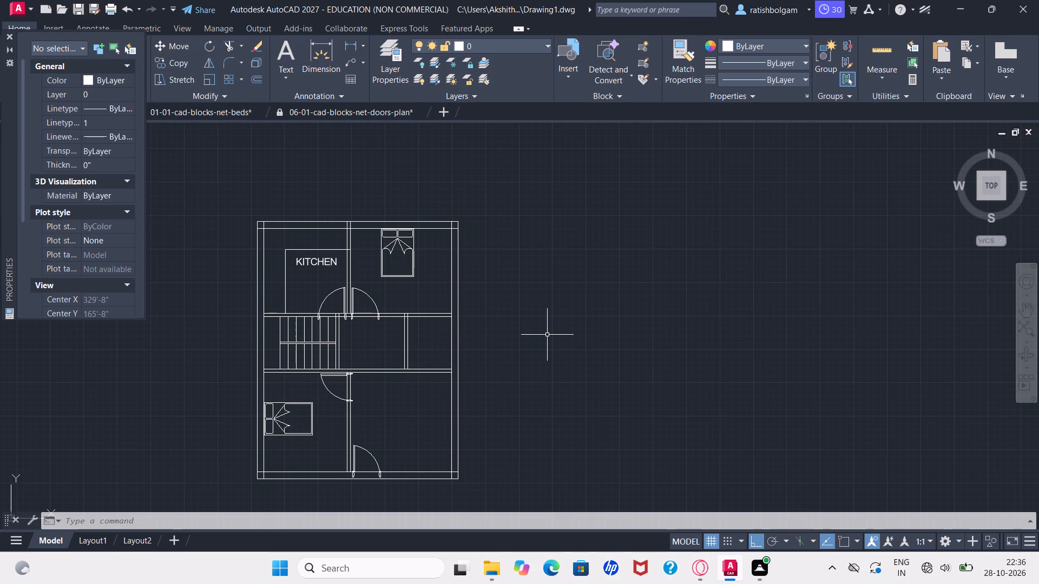
key(Escape)
key(Escape)
Add a multiline text label reading 10'-4"X10'7" in the empty area east of the floor plan.
key(m)
key(t)
key(Return)
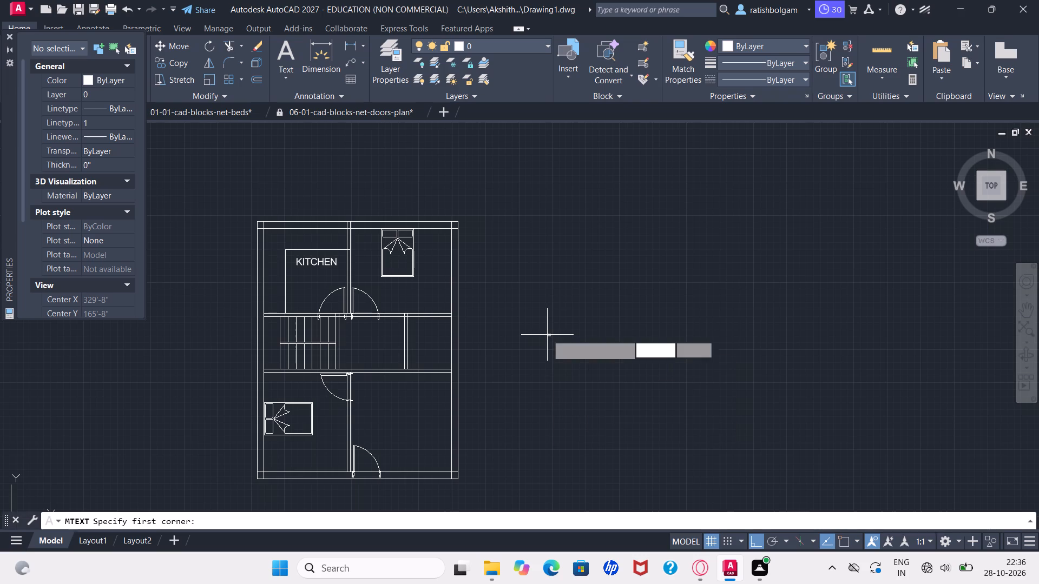
click(547, 335)
click(547, 335)
click(547, 335)
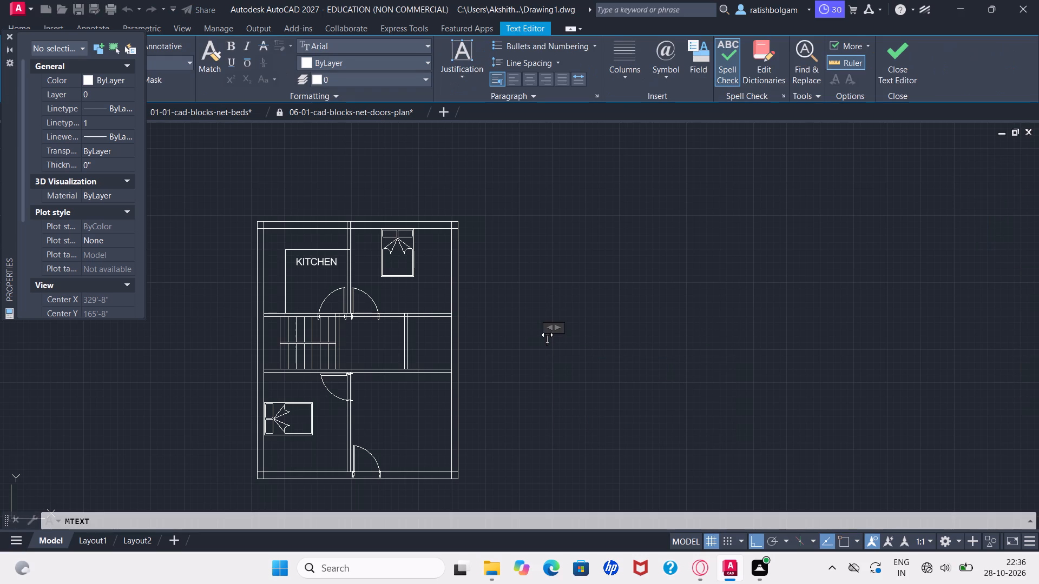
key(1)
key(0)
key(apostrophe)
text(-4)
key(shift+quotedbl)
key(x)
text(10)
key(apostrophe)
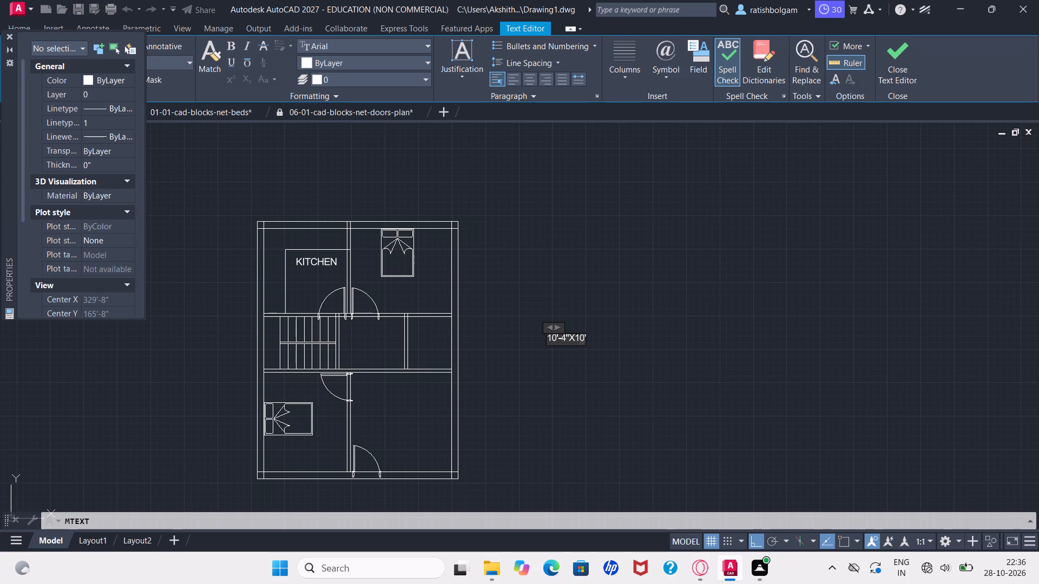
key(7)
key(shift+quotedbl)
key(Return)
key(BackSpace)
click(553, 285)
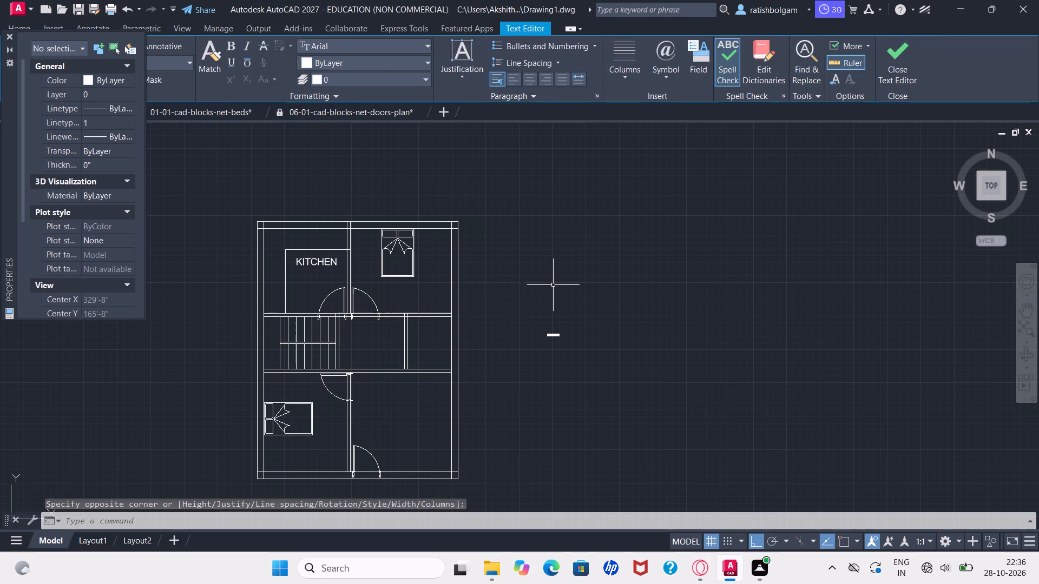
Set the 10'-4"X10'7" label's text height to 8".
ctrl+scroll(545, 336, up, 3)
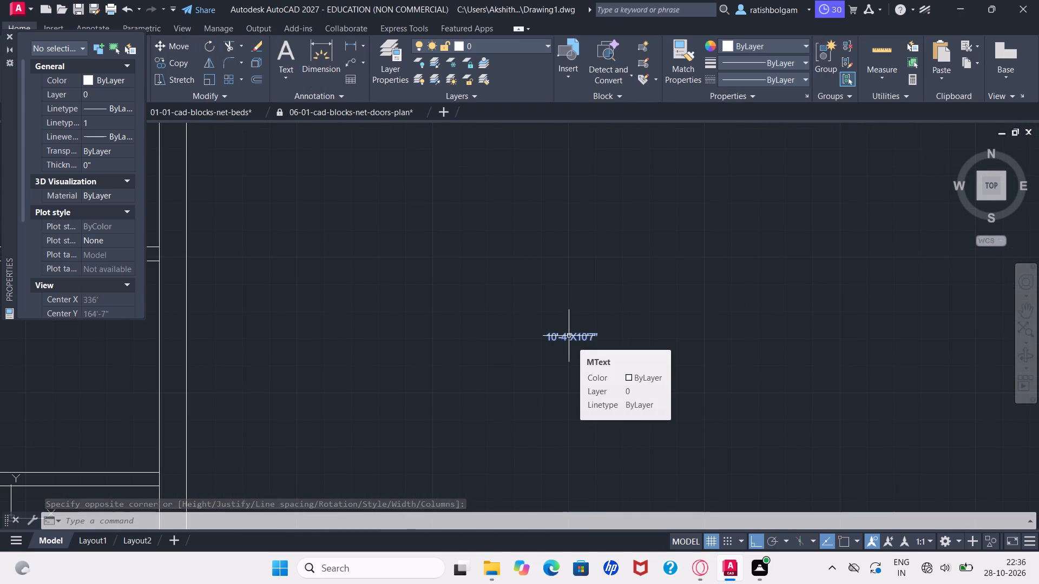
click(569, 336)
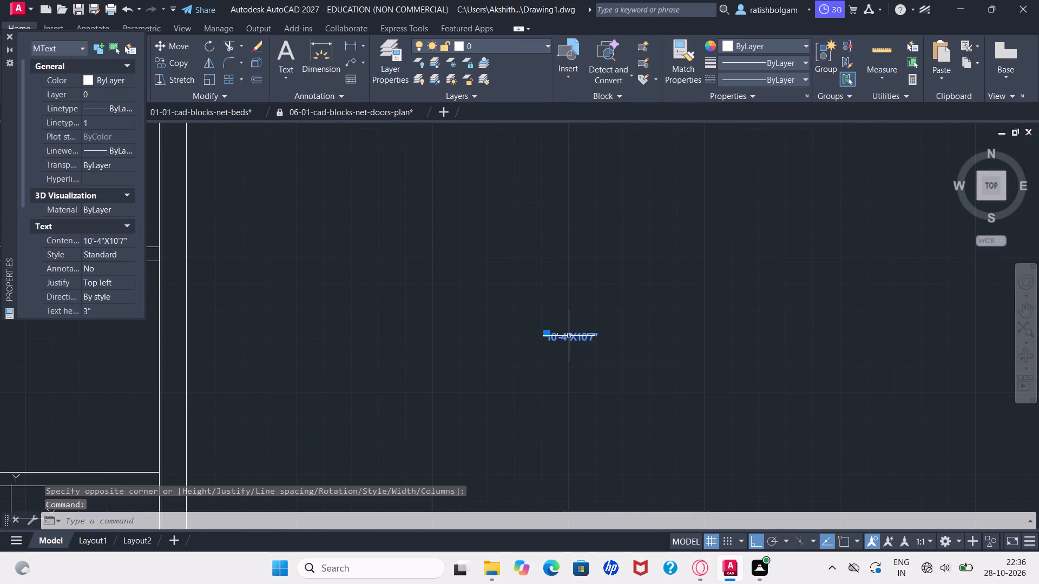
key(ctrl+1)
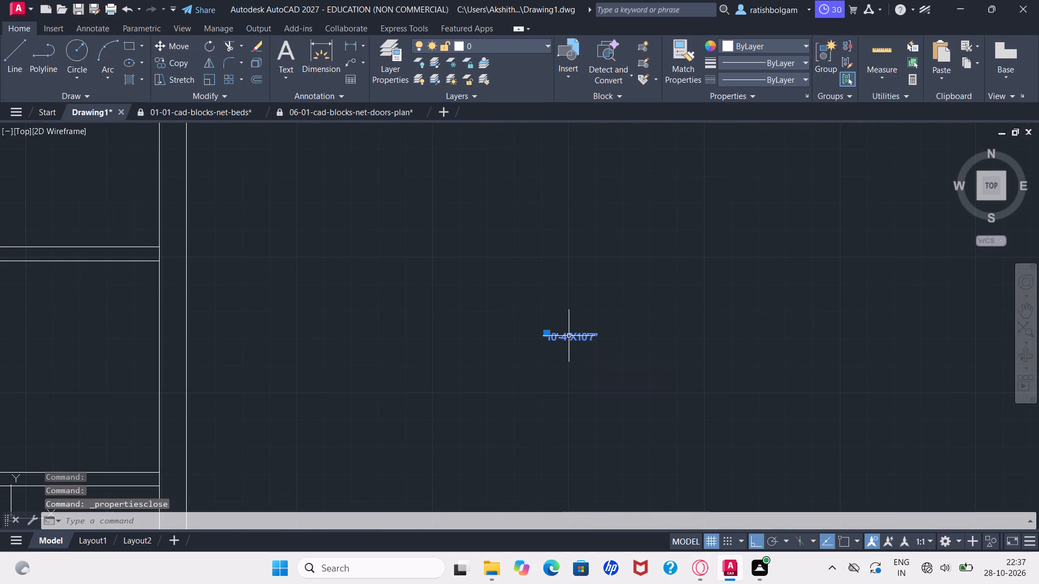
key(ctrl+1)
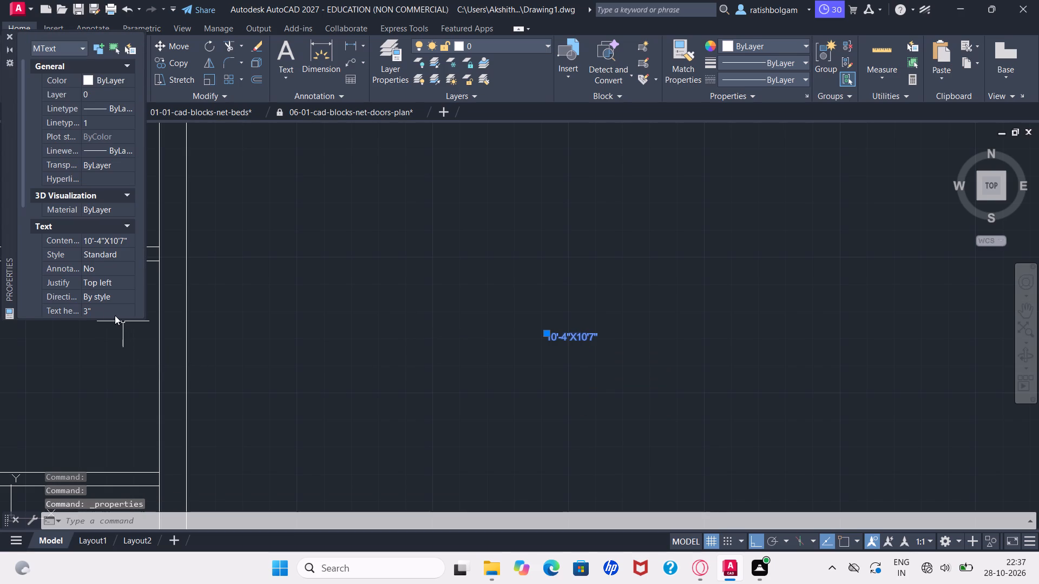
click(94, 310)
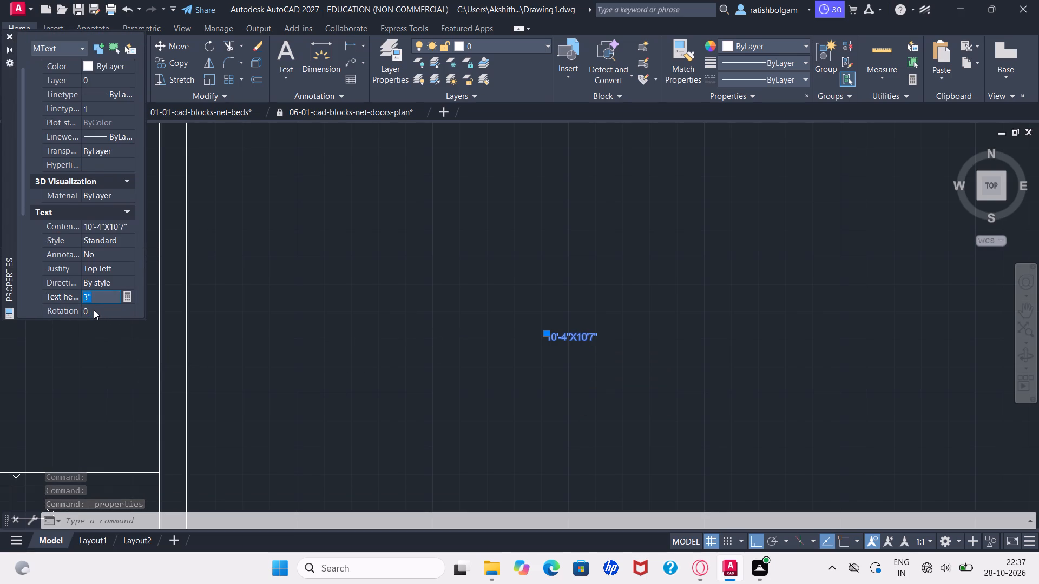
key(8)
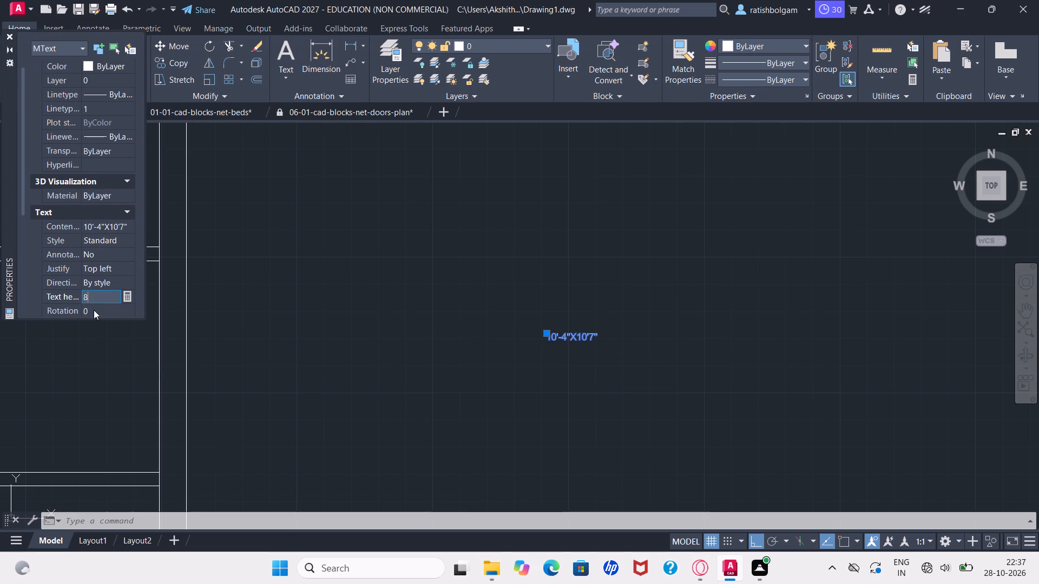
key(shift+quotedbl)
key(Return)
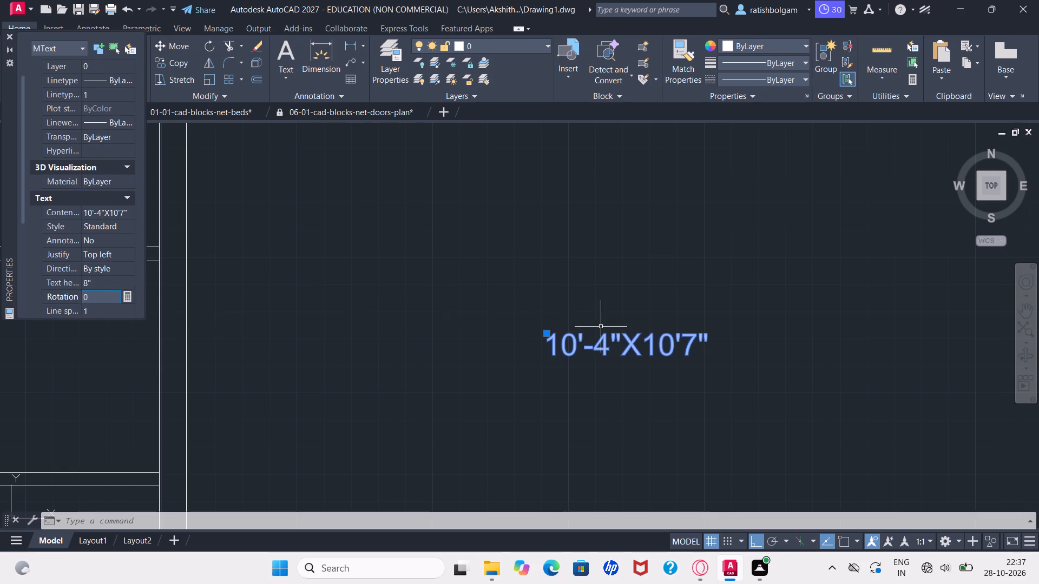
Copy the 10'-4"X10'7" size label and paste it just below the KITCHEN label in the northwest room.
click(621, 343)
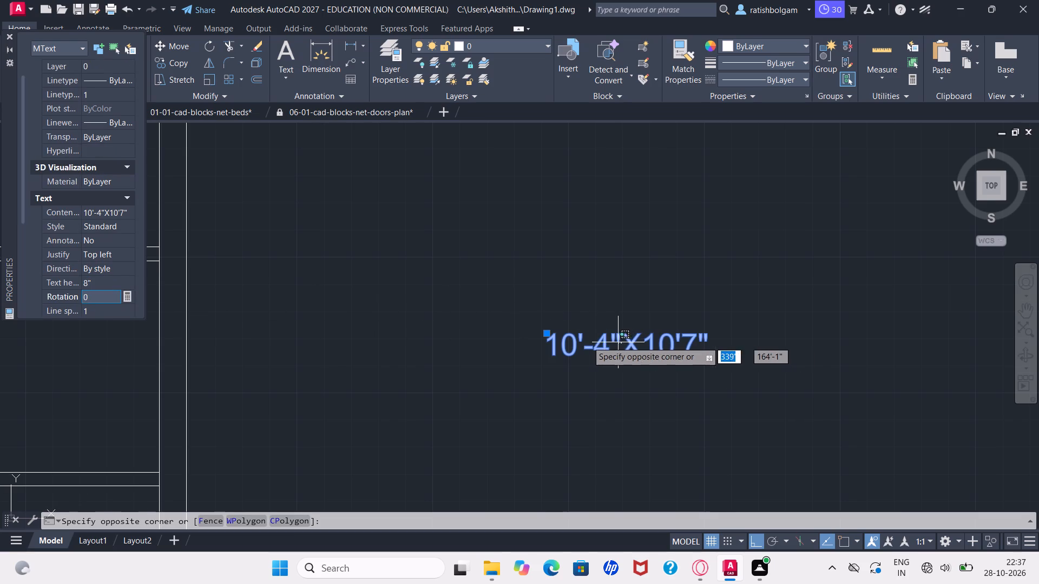
click(551, 296)
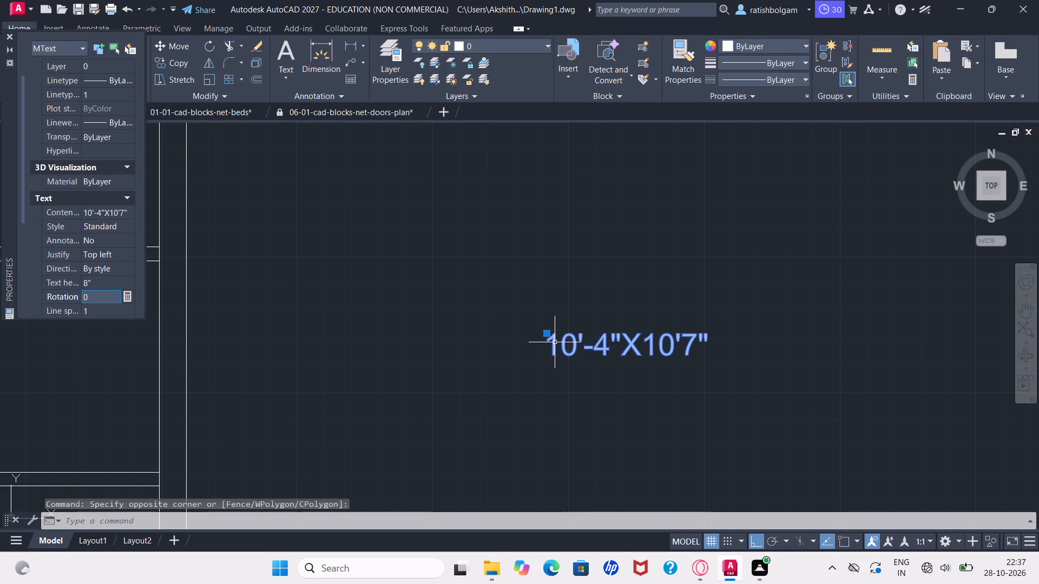
key(ctrl+c)
key(ctrl+v)
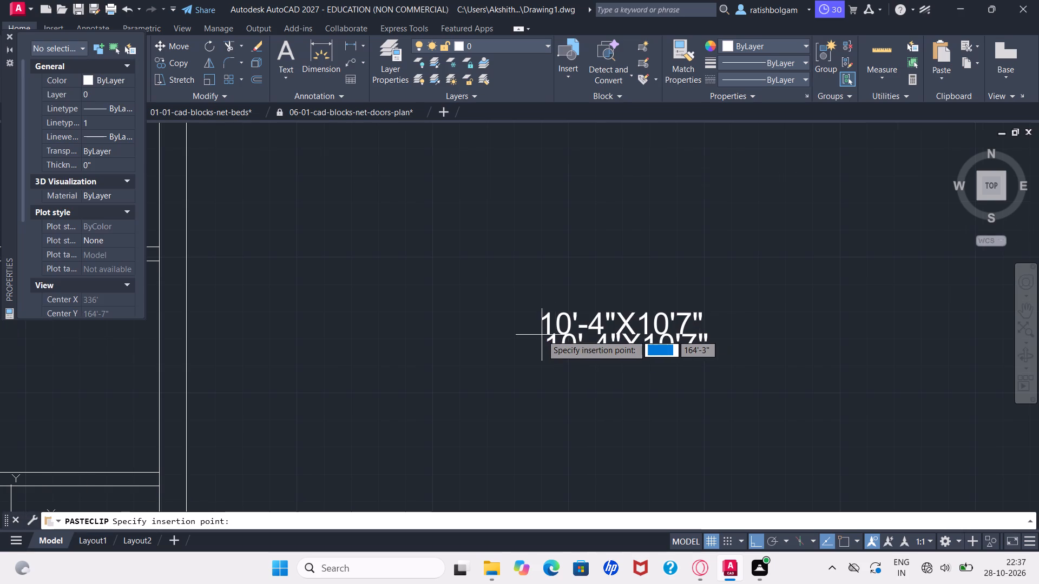
ctrl+scroll(542, 335, down, 3)
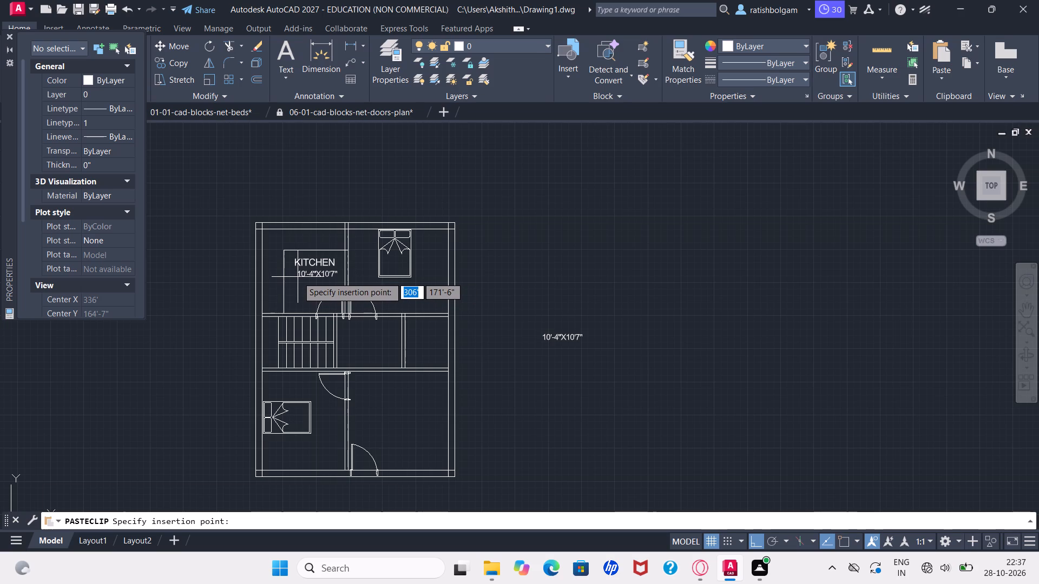
click(298, 277)
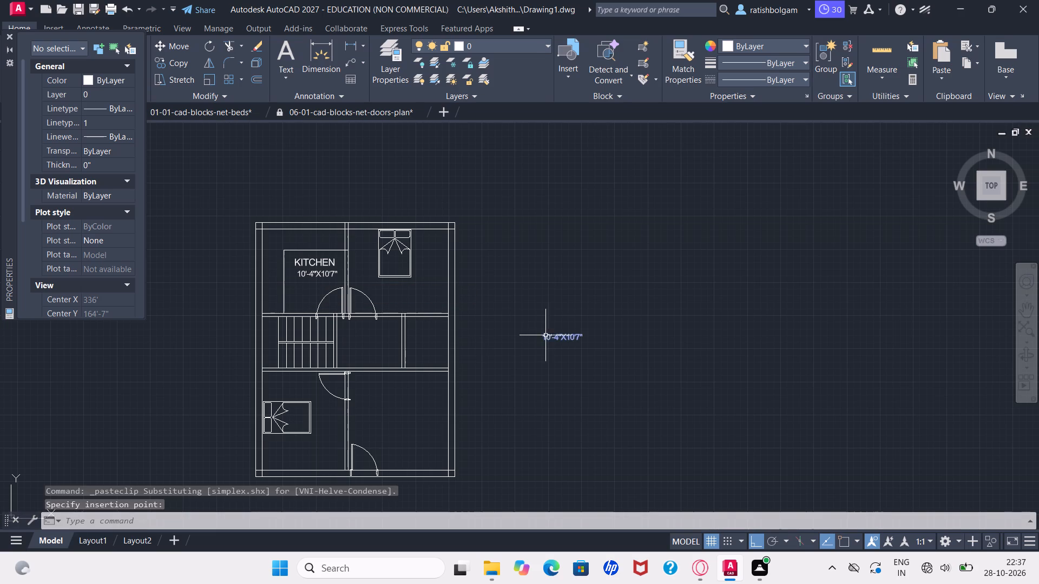
Delete the original 10'-4"X10'7" label east of the floor plan.
click(558, 338)
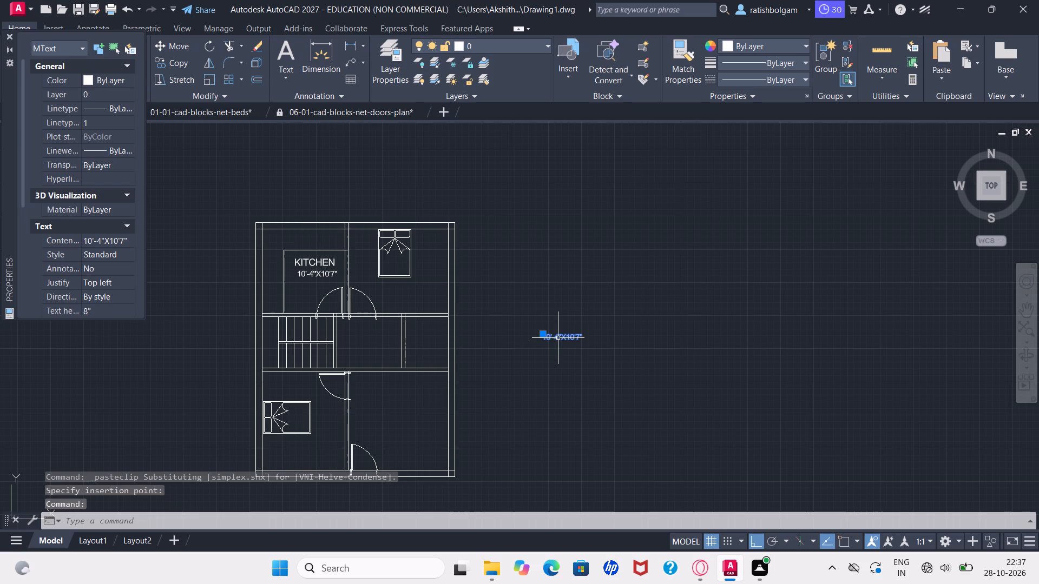
key(Delete)
key(Delete)
key(BackSpace)
key(Delete)
key(Escape)
ctrl+scroll(584, 335, up, 1)
key(Escape)
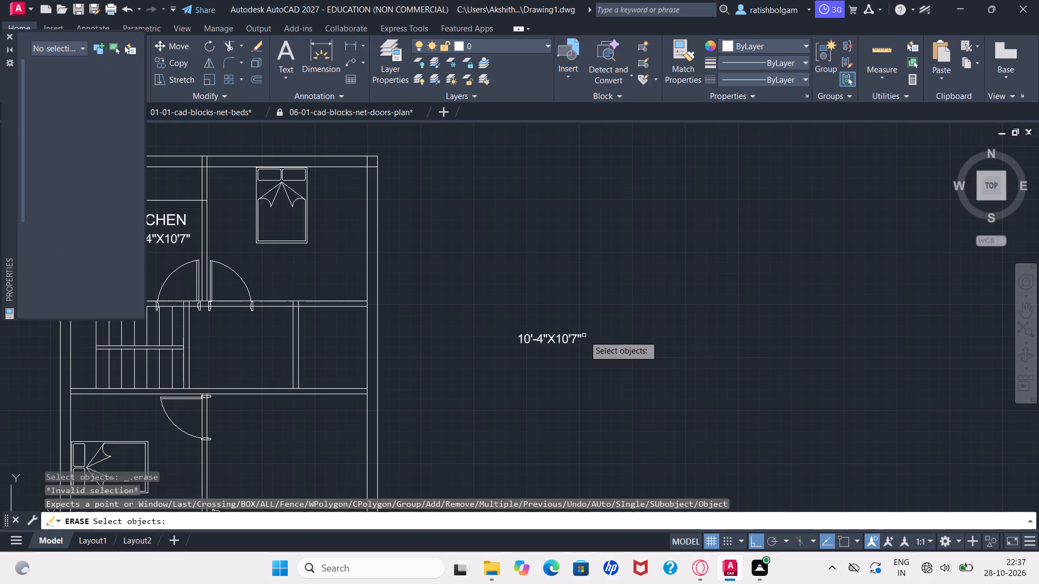
key(Escape)
key(Escape)
key(Escape)
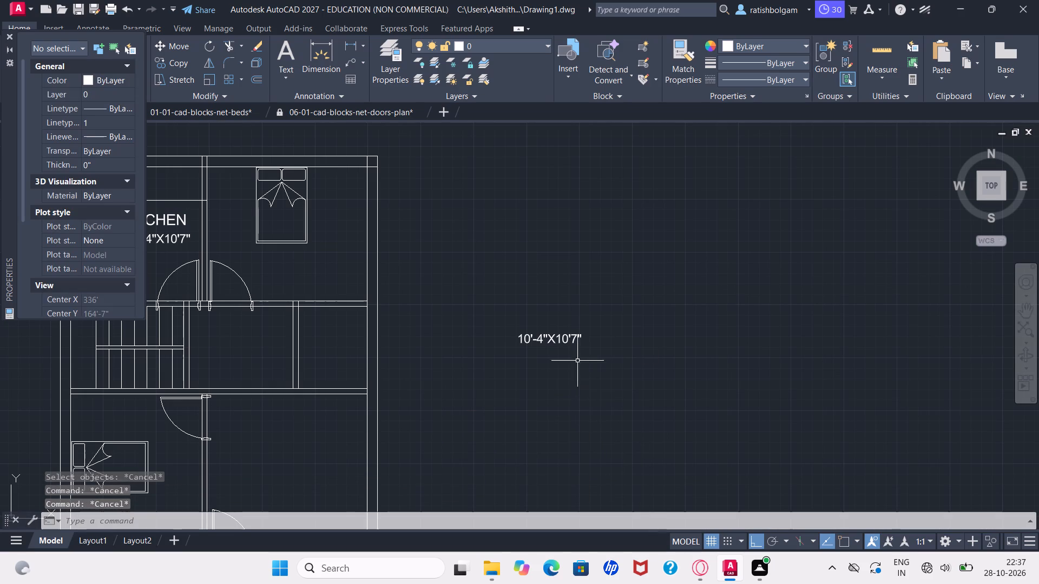
click(567, 336)
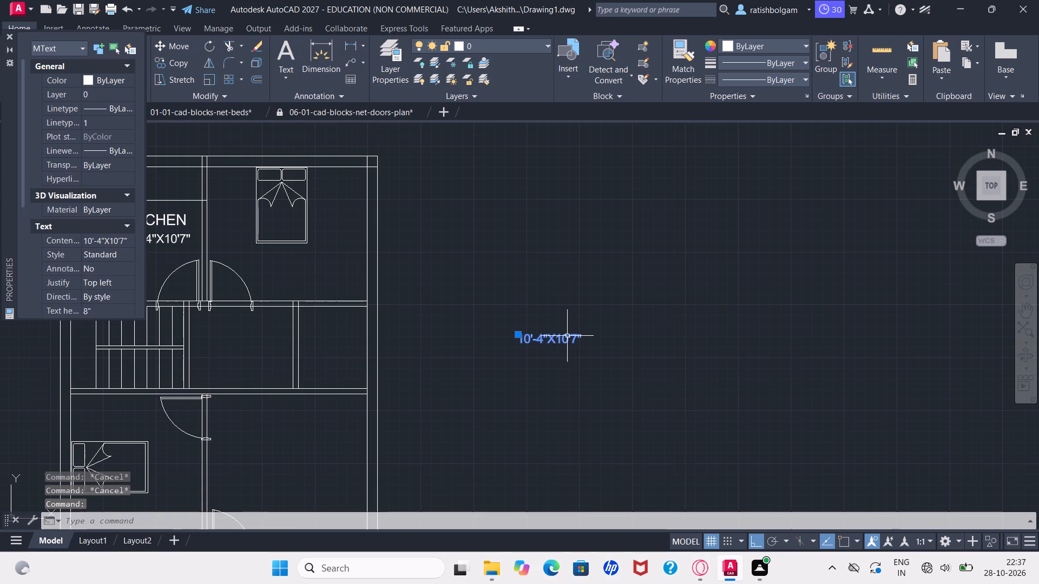
key(Delete)
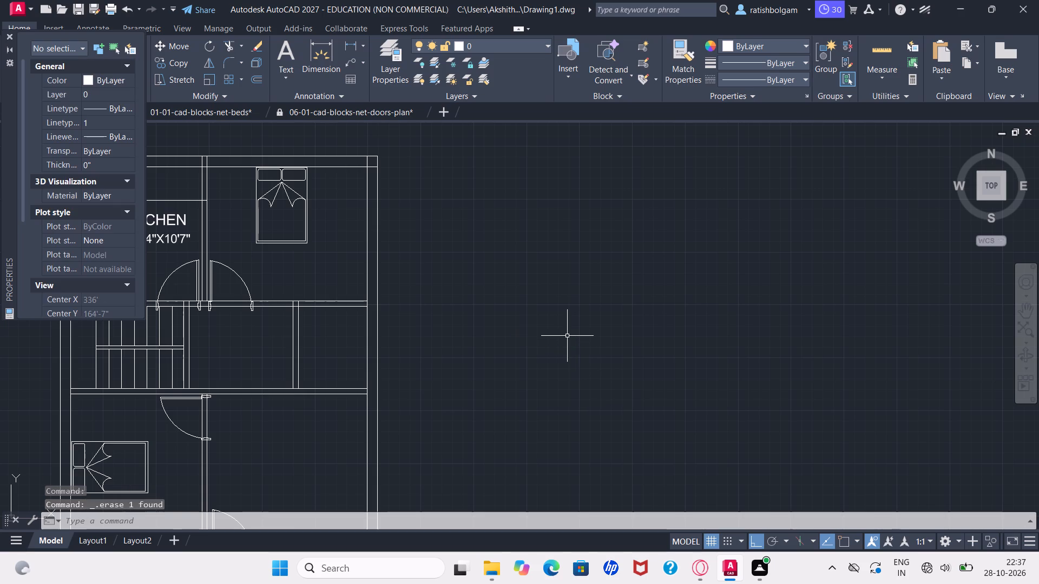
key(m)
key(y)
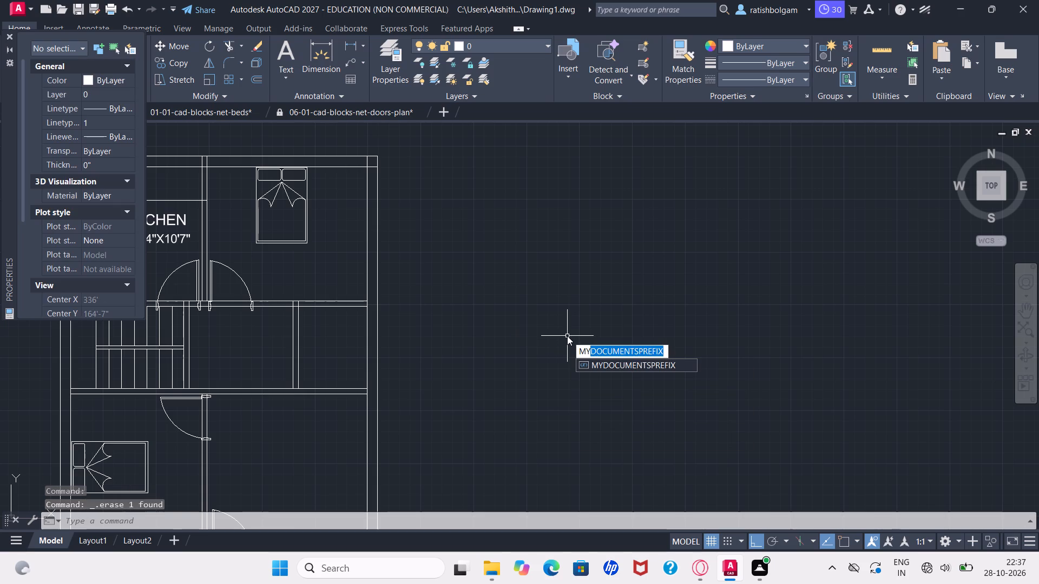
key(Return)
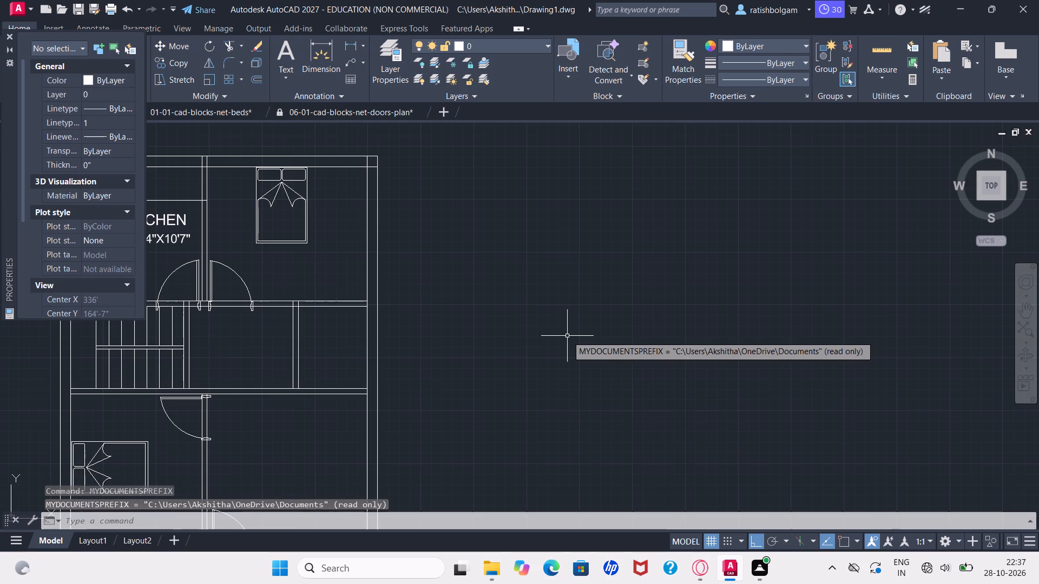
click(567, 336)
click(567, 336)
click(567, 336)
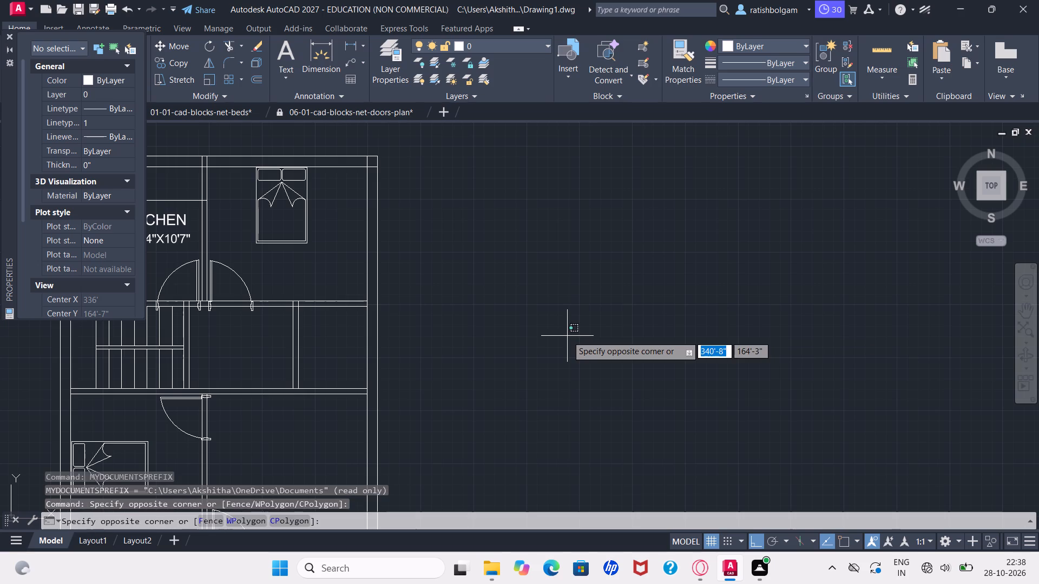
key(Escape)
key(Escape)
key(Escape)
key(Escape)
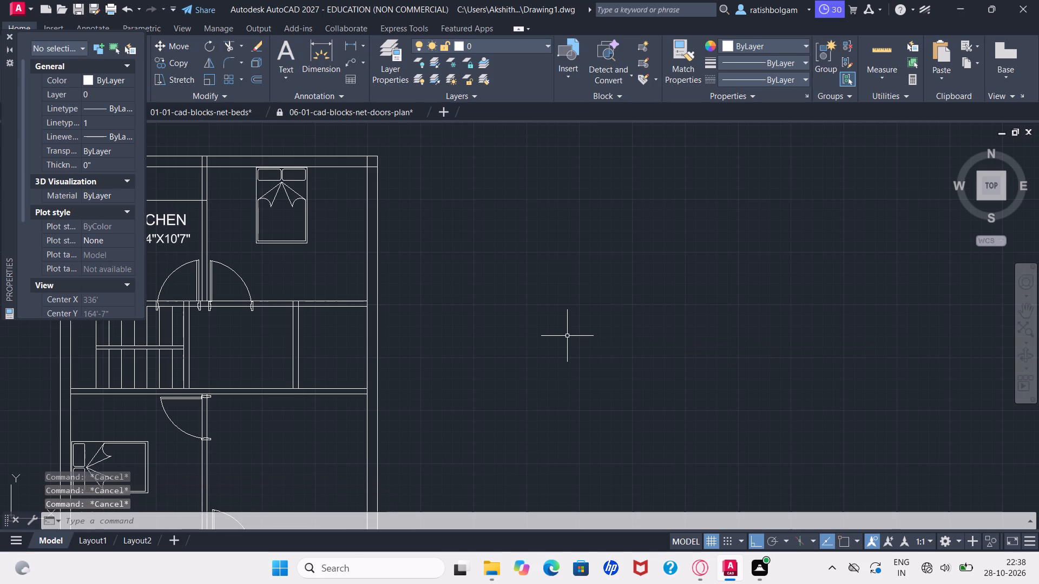
Add a multiline text label reading BEDROOM-1 in the empty area east of the floor plan.
text(MT)
key(Return)
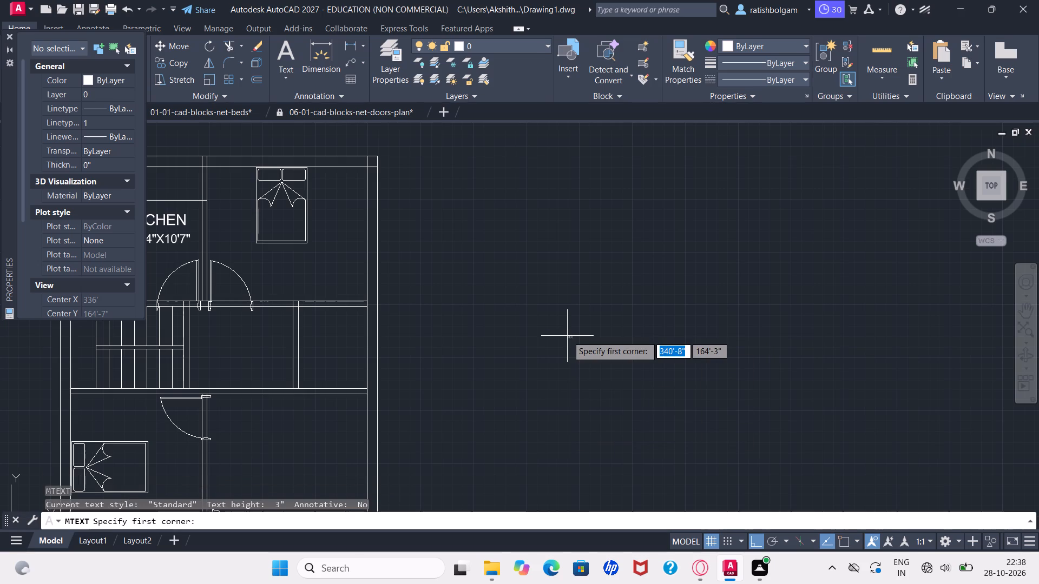
triple_click(567, 336)
click(567, 336)
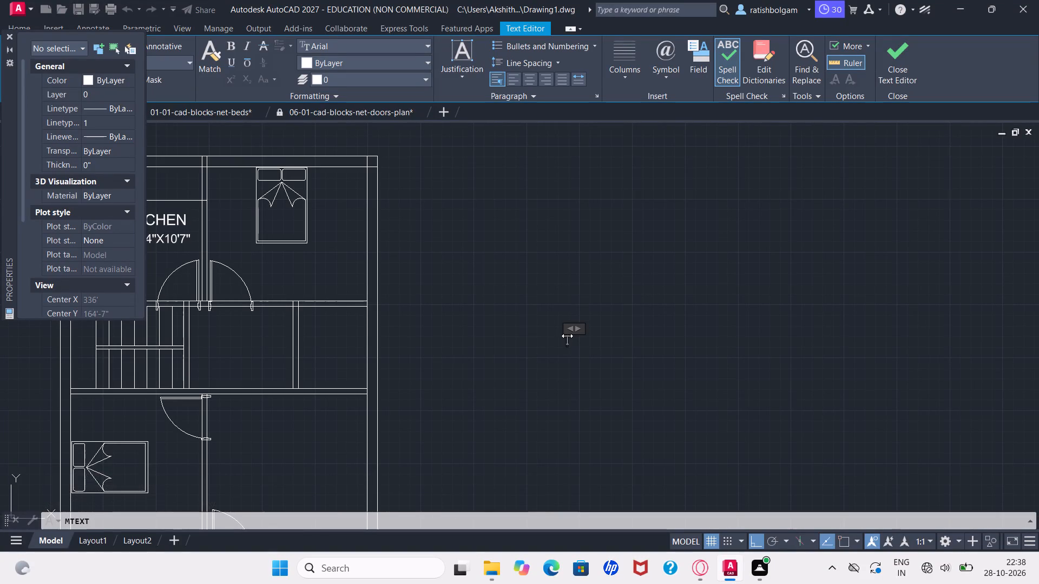
text(BED)
key(d)
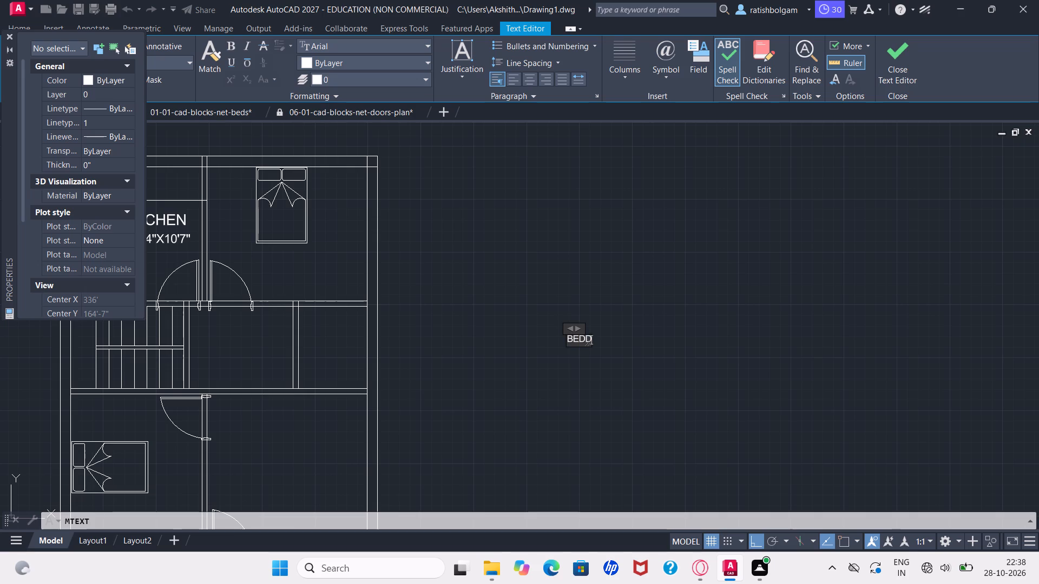
key(BackSpace)
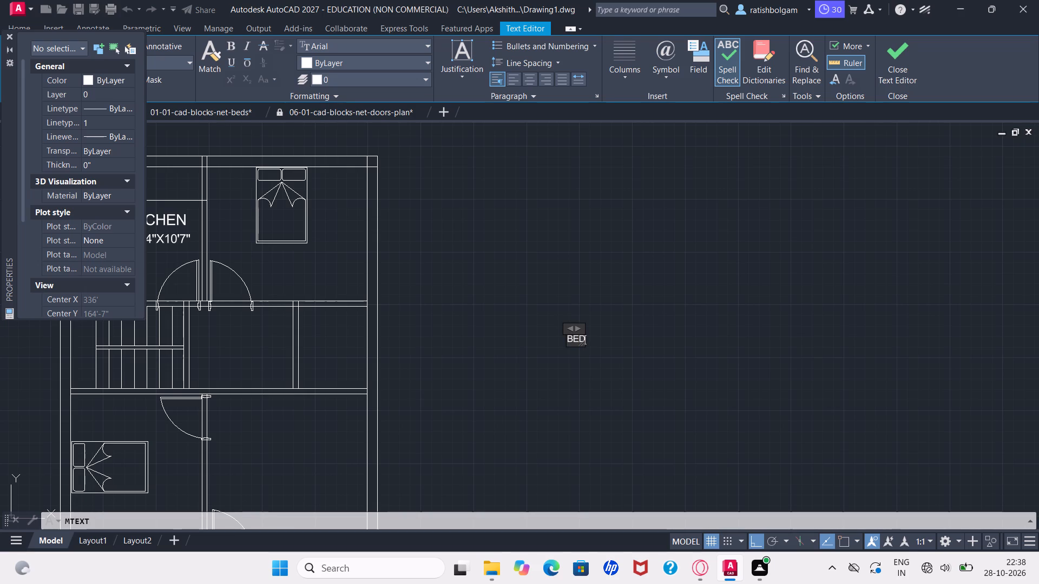
text(ROOM)
text(-1)
click(558, 280)
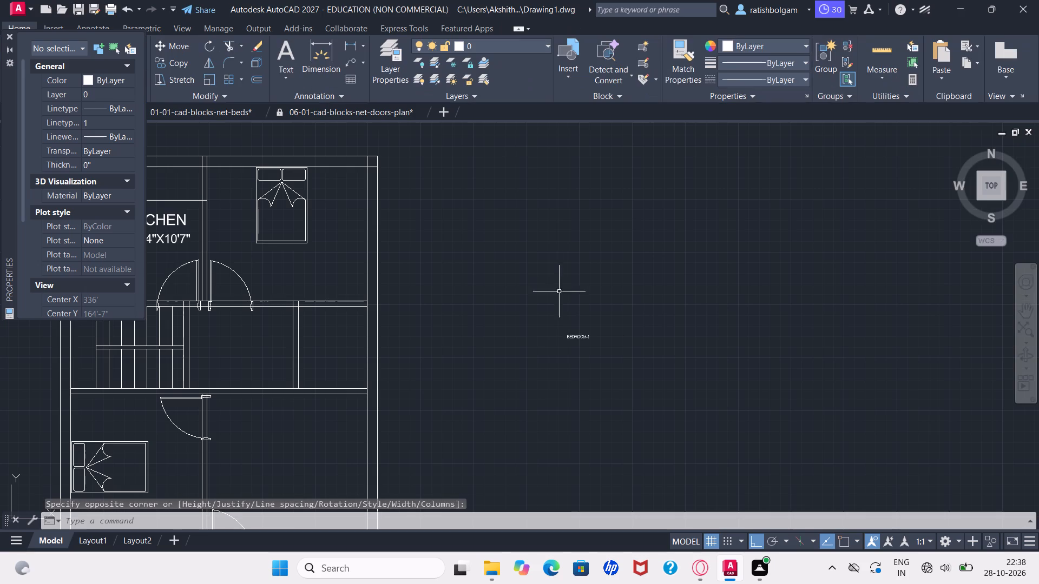
Set the BEDROOM-1 label's text height to 10".
ctrl+scroll(569, 335, up, 3)
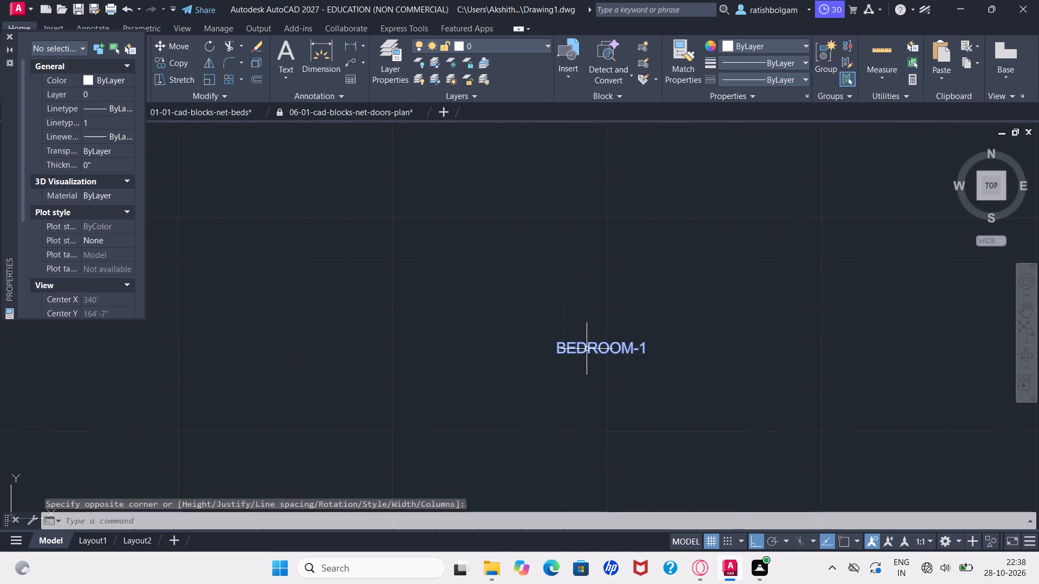
click(586, 345)
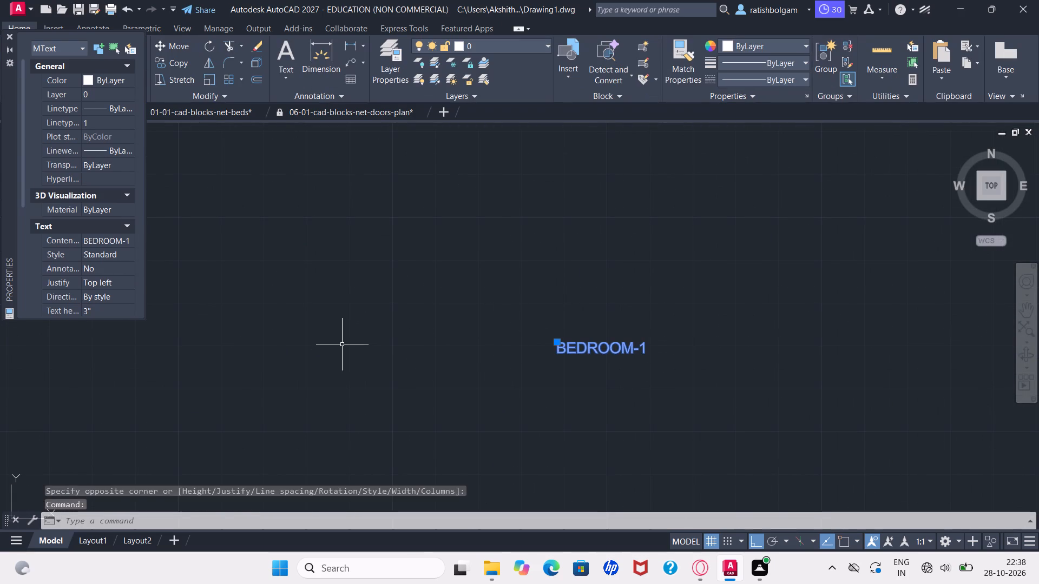
click(89, 310)
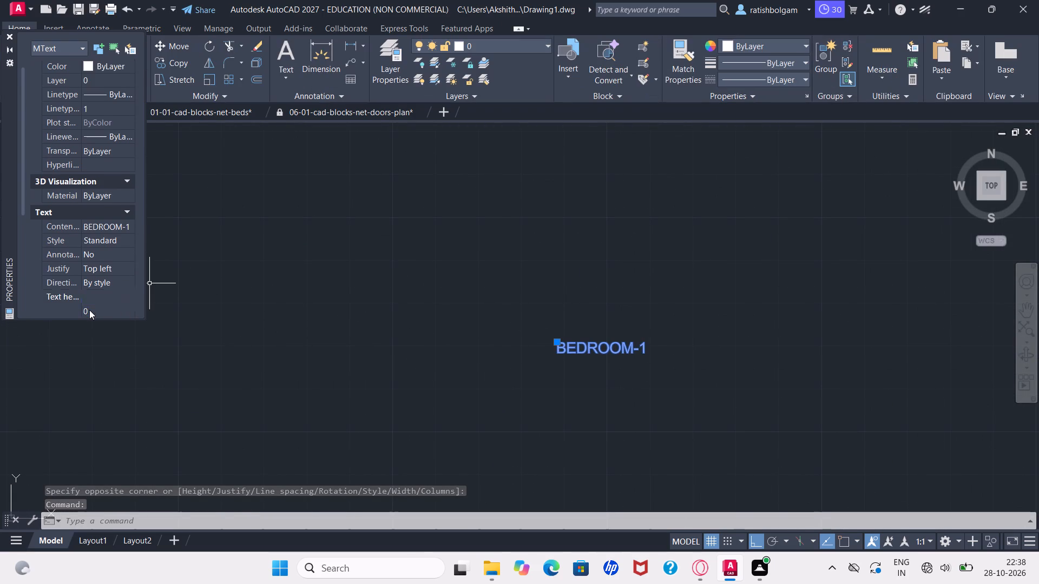
key(1)
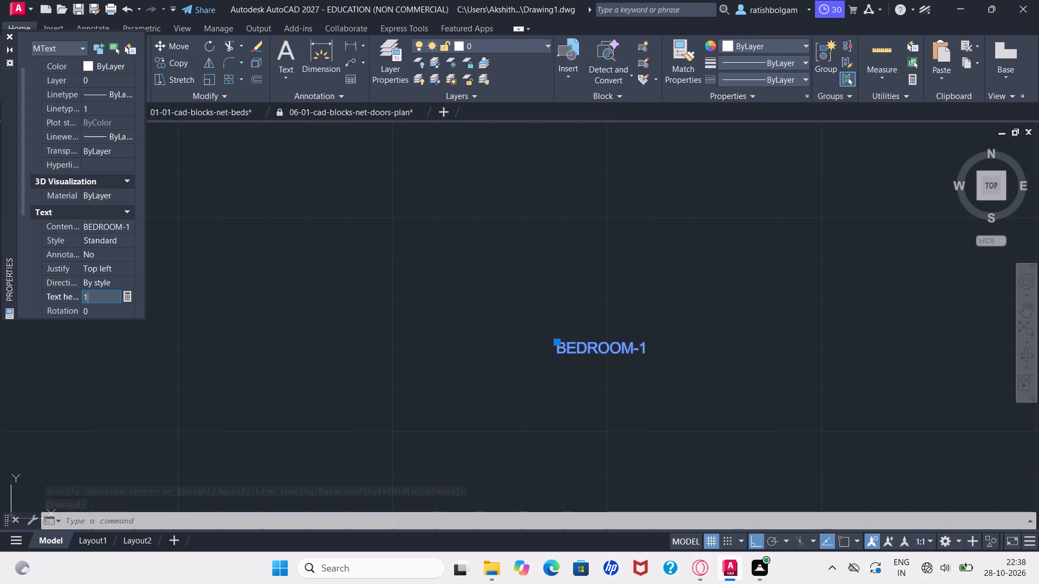
key(0)
key(shift+quotedbl)
key(Return)
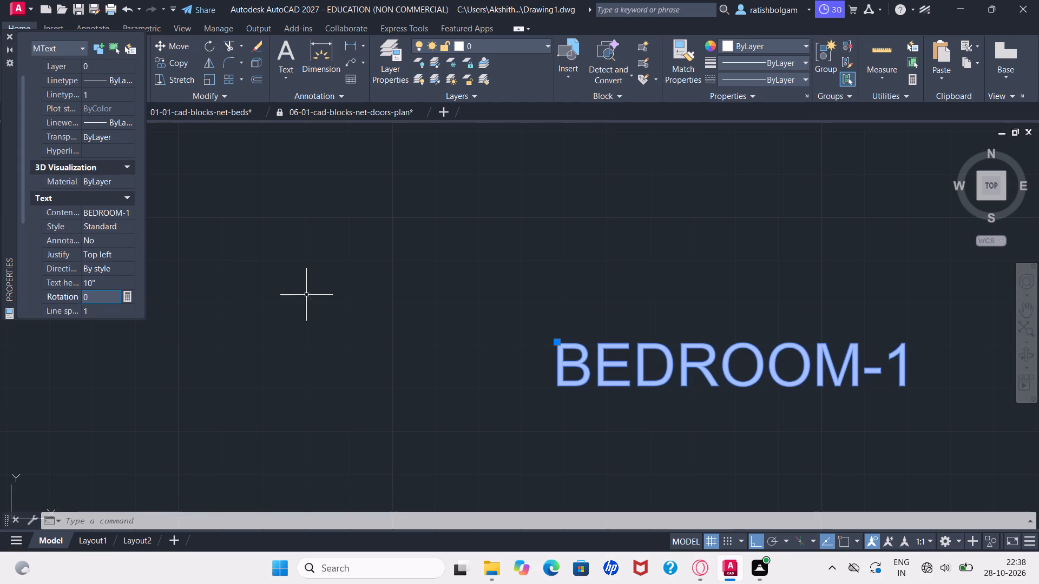
Copy the BEDROOM-1 label and paste it just below the bed in the northeast room.
click(618, 370)
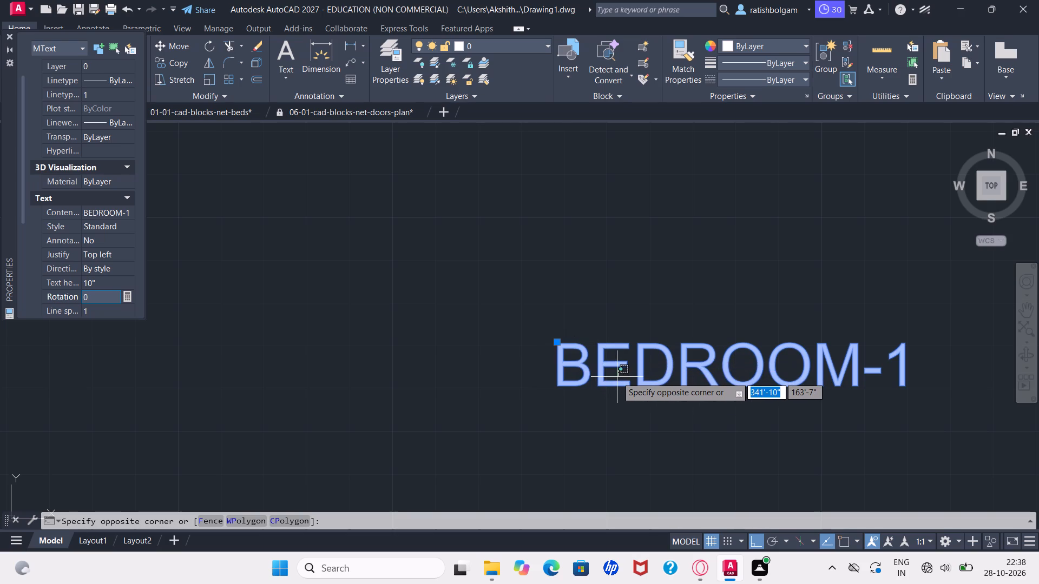
key(ctrl+c)
key(ctrl+v)
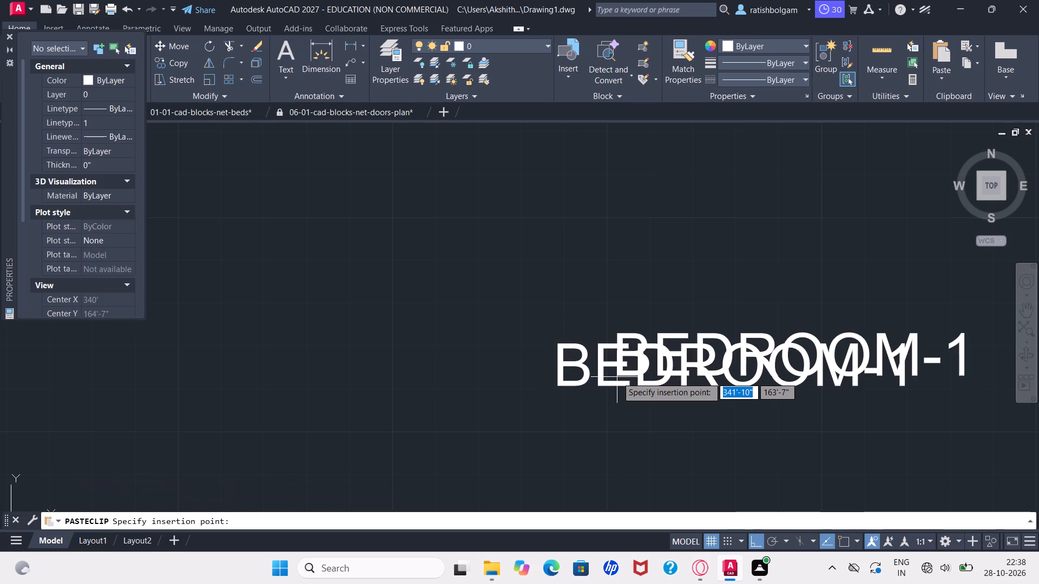
ctrl+scroll(477, 293, down, 4)
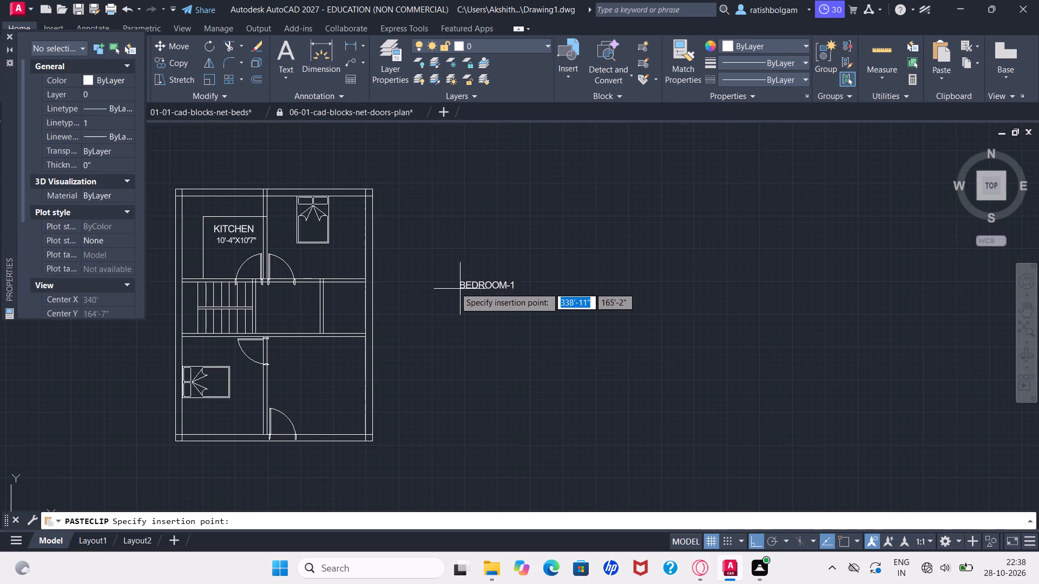
click(299, 254)
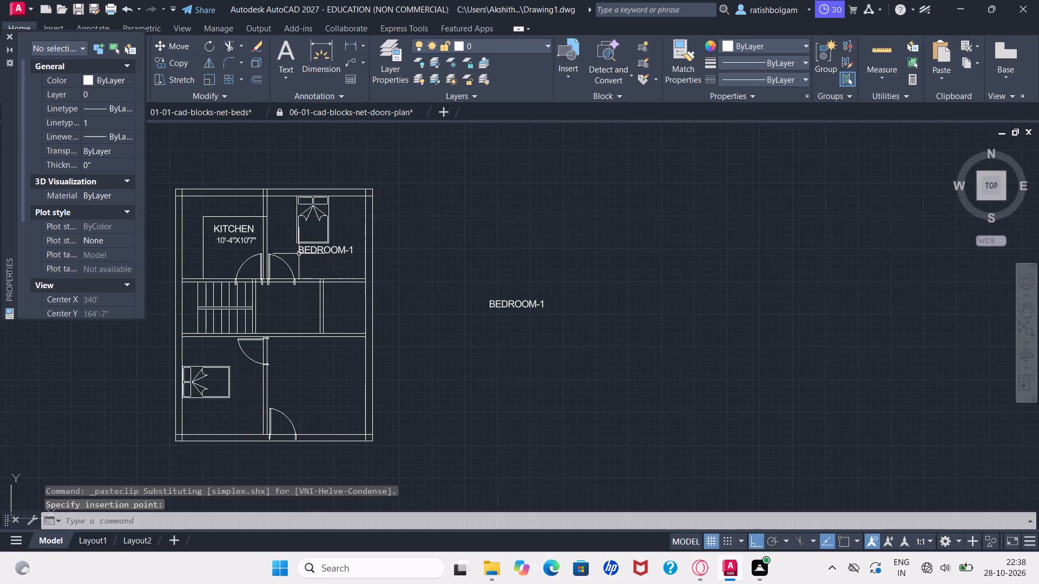
Delete the original BEDROOM-1 label east of the floor plan.
click(500, 303)
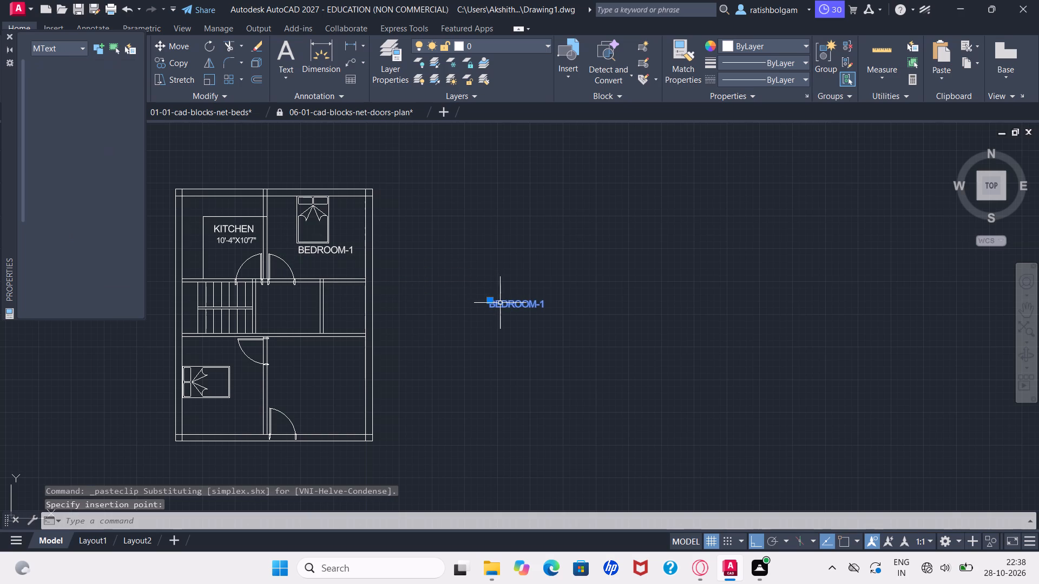
key(Delete)
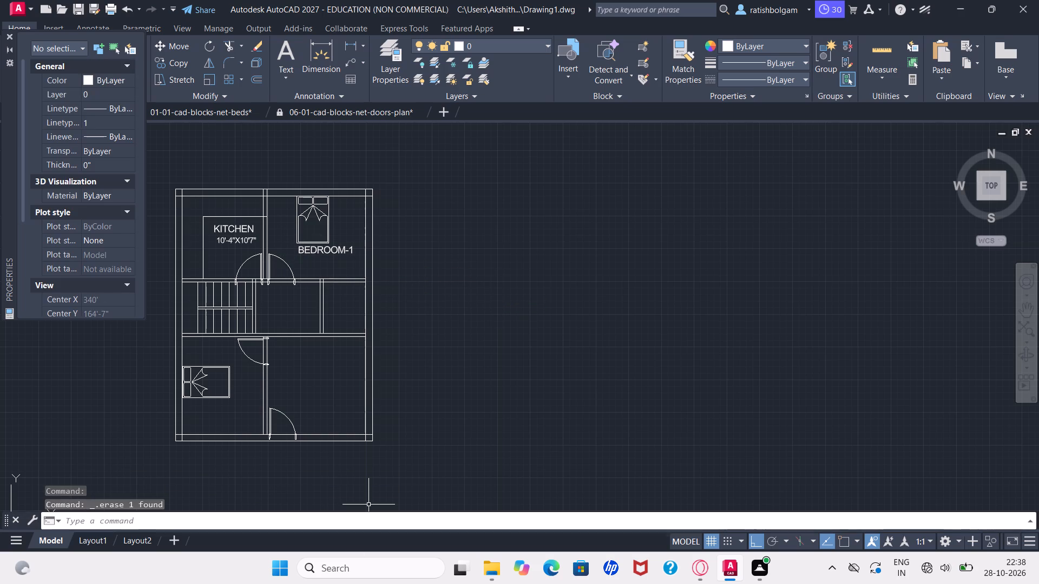
Add a multiline text label reading 12'-7"X10'7" in the empty area east of the floor plan.
text(MT)
key(Return)
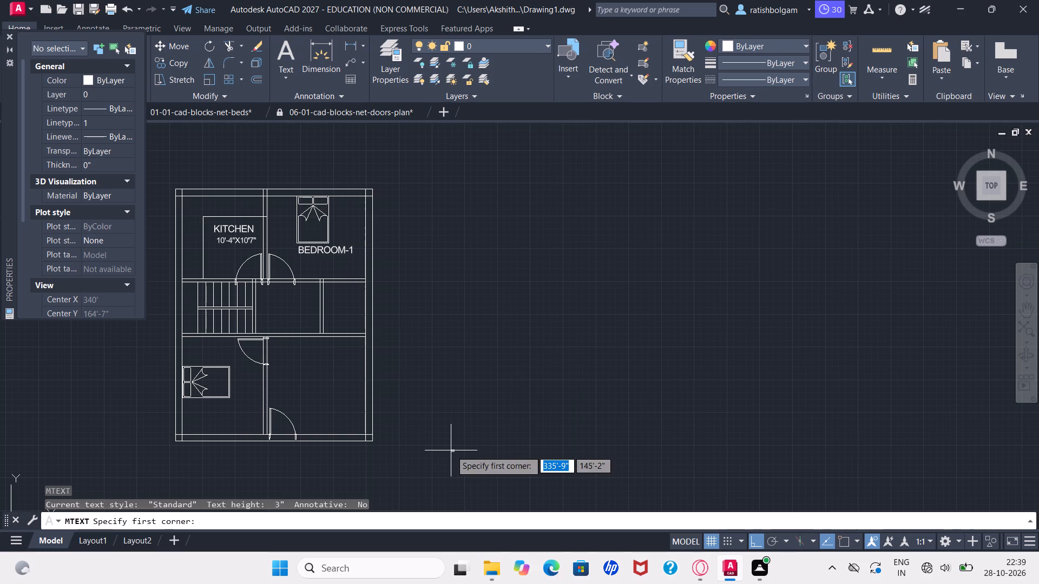
click(519, 303)
click(519, 303)
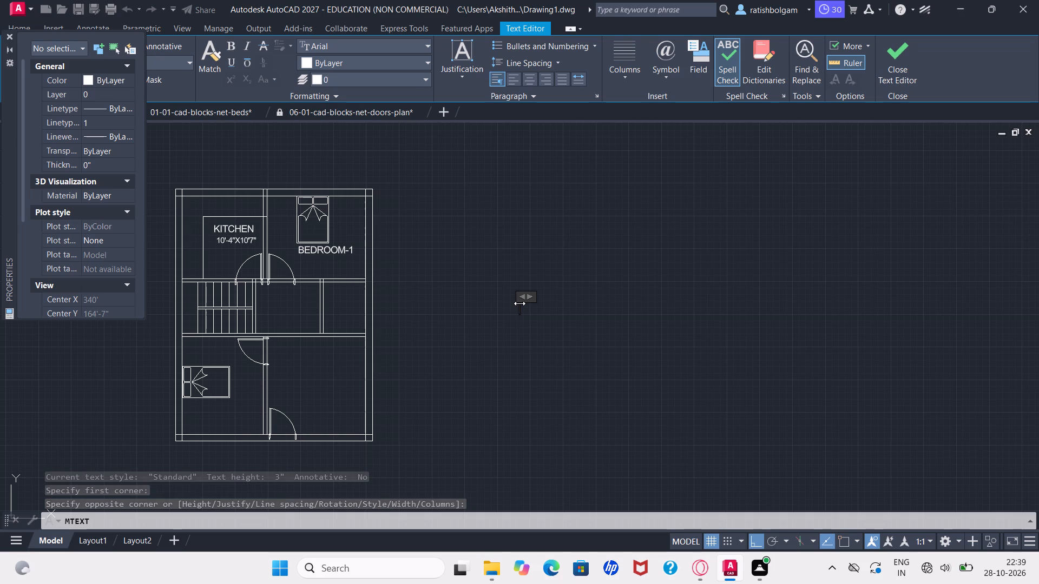
text(12)
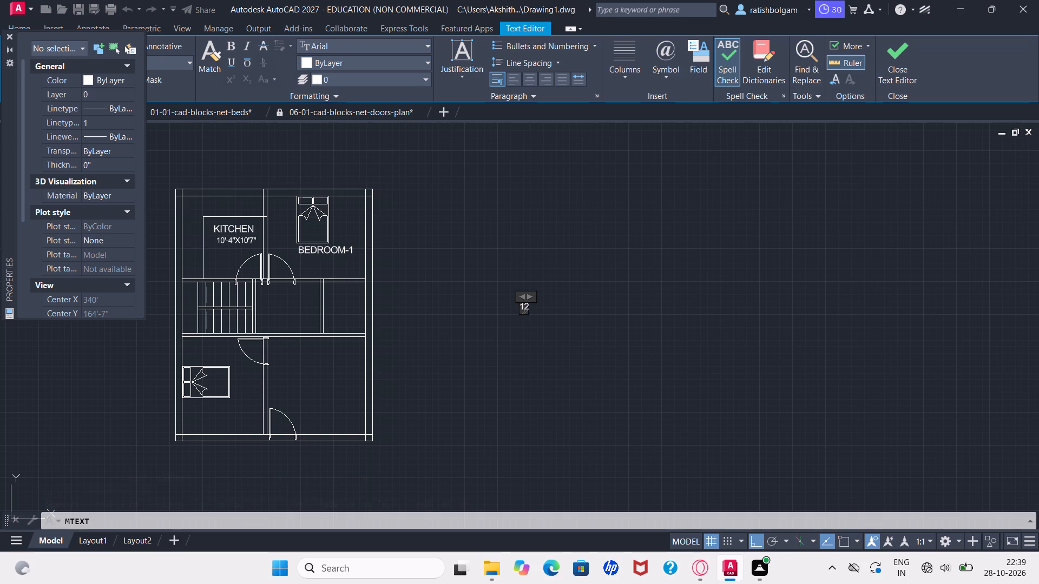
key(apostrophe)
key(minus)
key(7)
key(apostrophe)
key(Return)
key(BackSpace)
key(BackSpace)
key(shift+quotedbl)
key(x)
key(1)
key(0)
key(apostrophe)
key(7)
key(shift+quotedbl)
click(512, 214)
Set the text height of the 12'-7"X10'7" label east of the floor plan to 8".
ctrl+scroll(517, 243, up, 2)
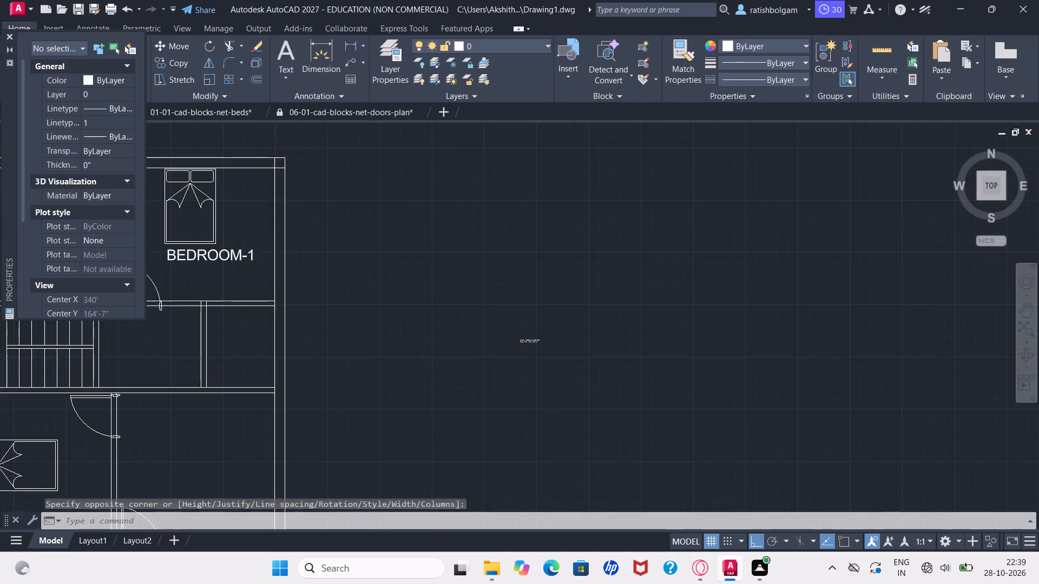
click(534, 396)
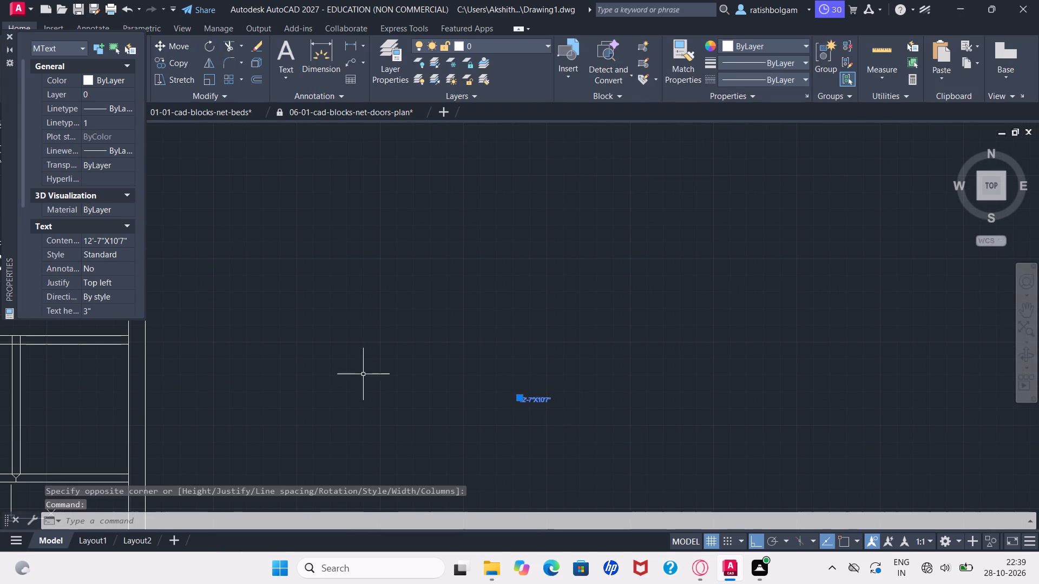
click(94, 308)
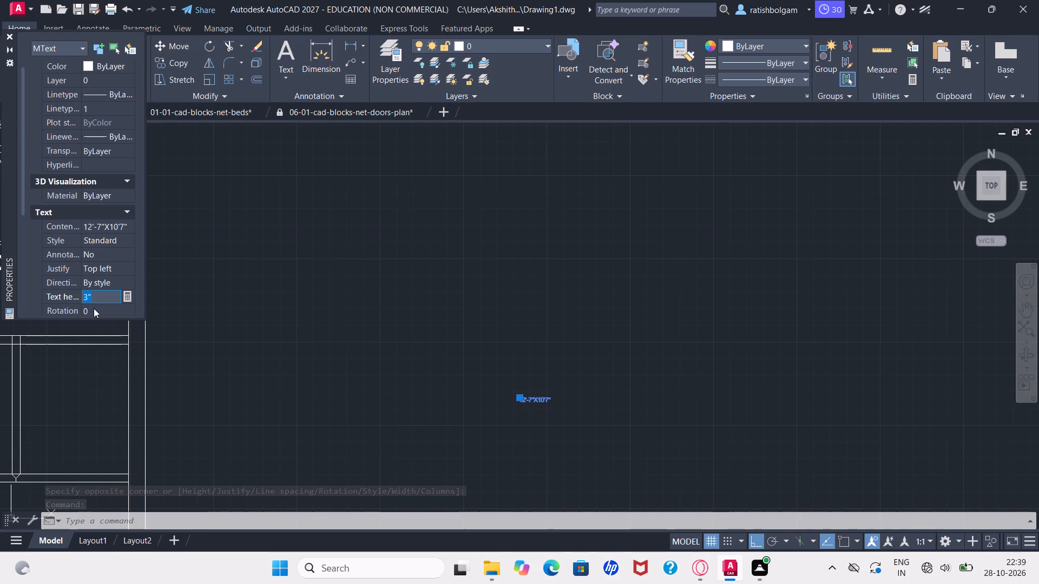
key(8)
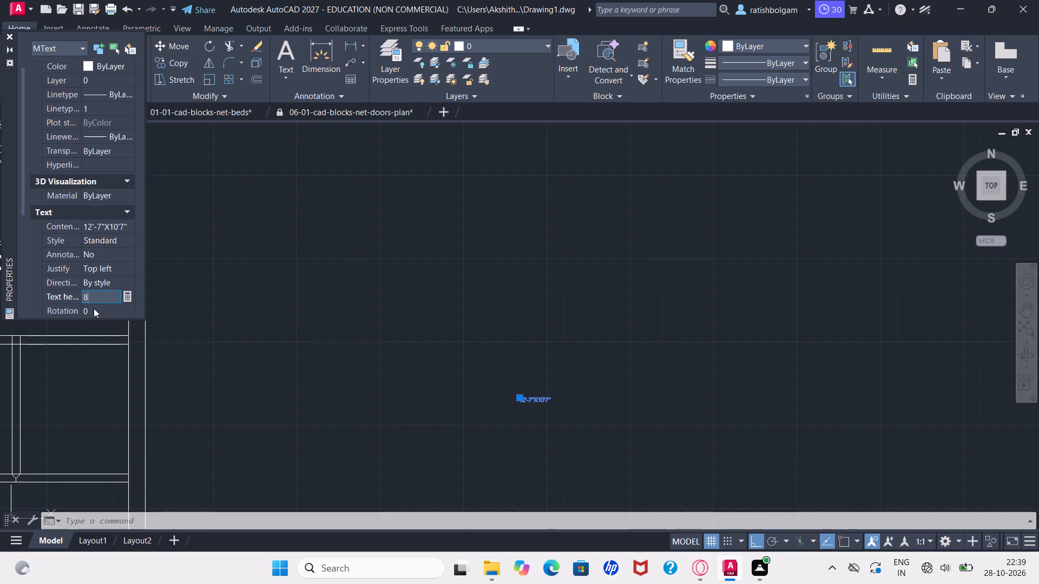
key(shift+quotedbl)
key(Return)
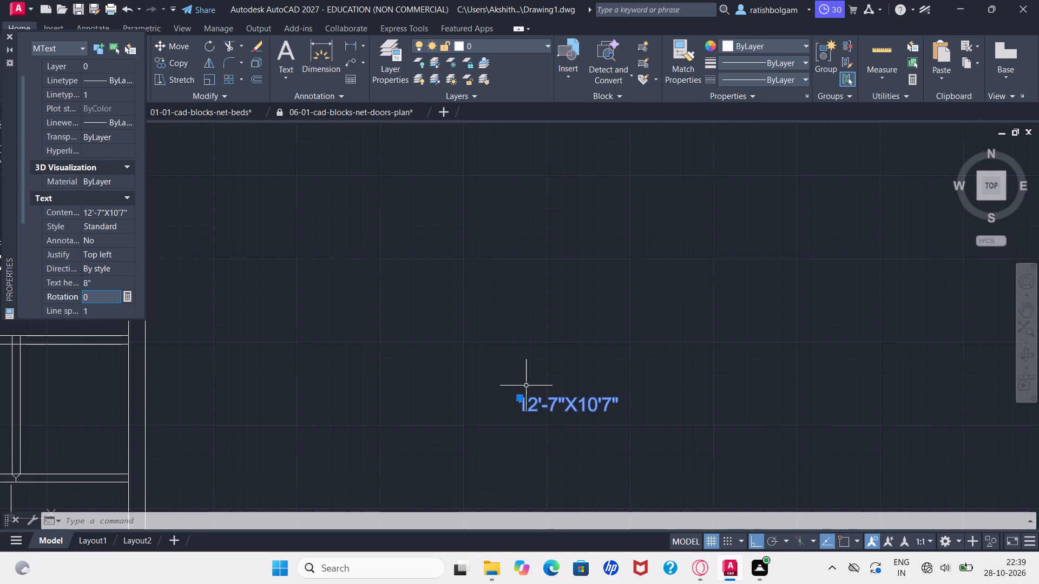
Copy the 12'-7"X10'7" label and paste it just below the BEDROOM-1 label in the northeast room.
ctrl+scroll(527, 386, down, 3)
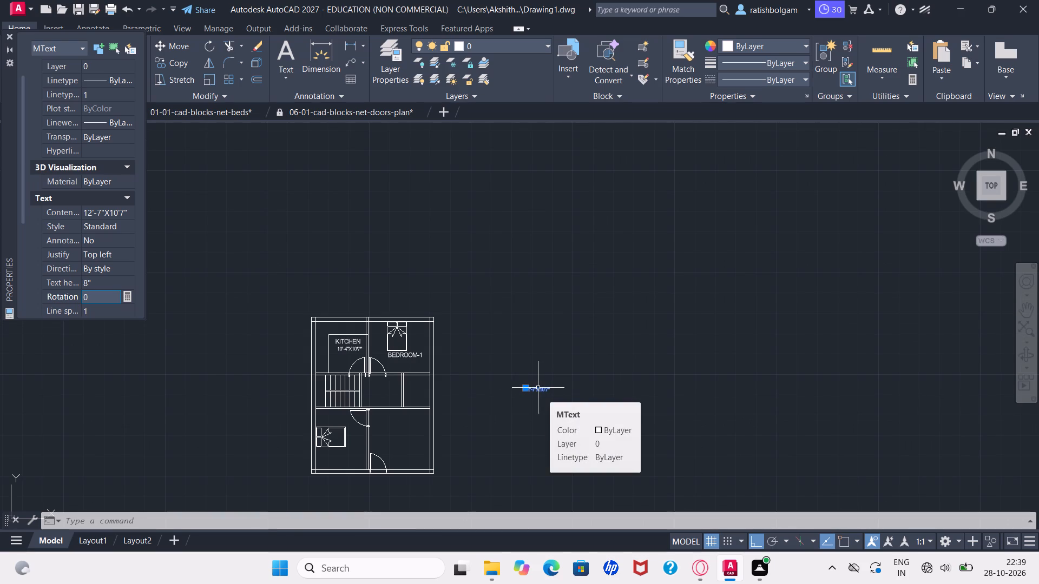
key(ctrl+c)
key(ctrl+v)
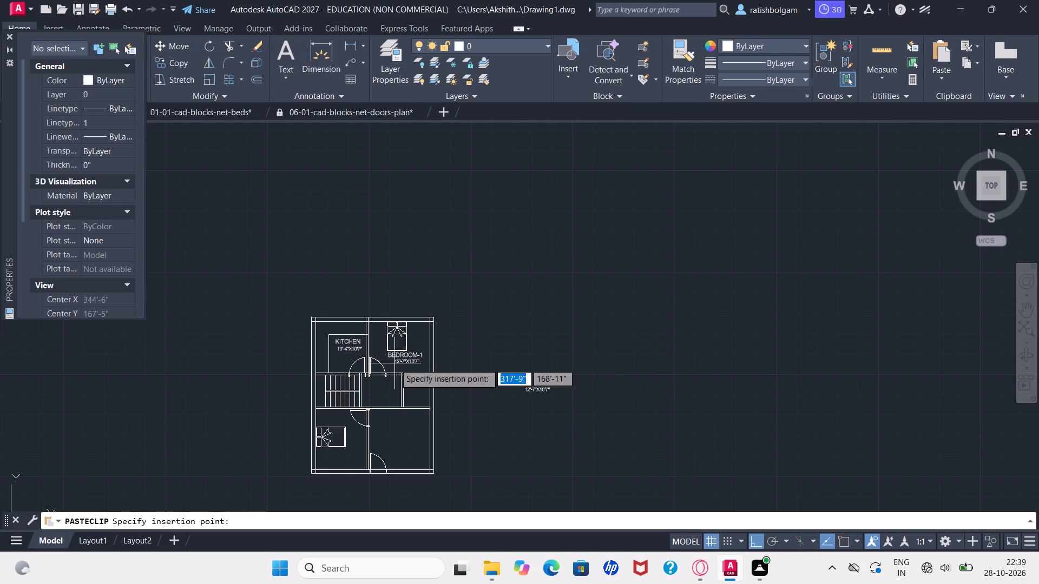
click(394, 363)
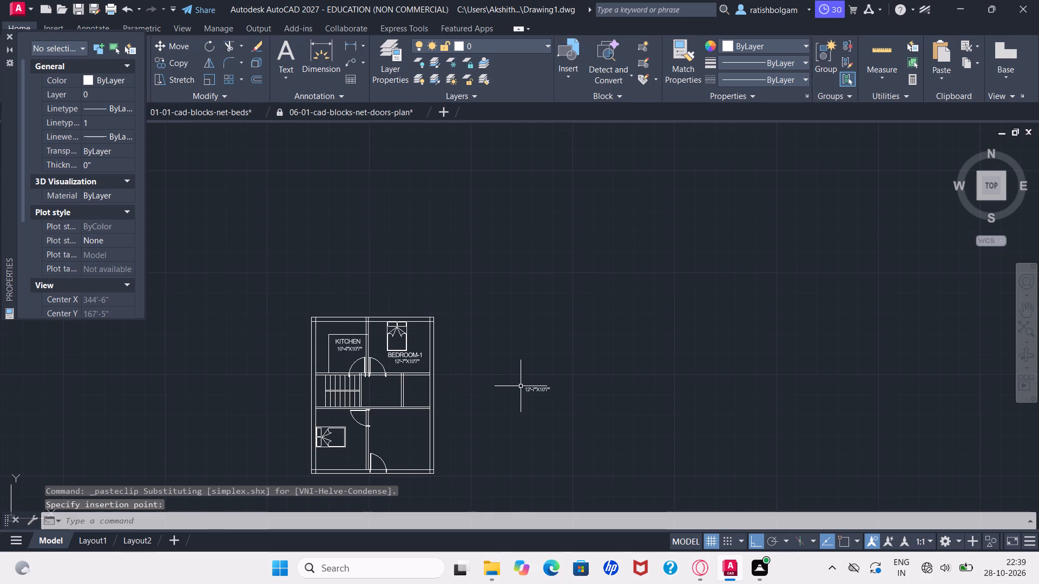
Delete the original 12'-7"X10'7" label east of the floor plan.
ctrl+scroll(555, 379, up, 4)
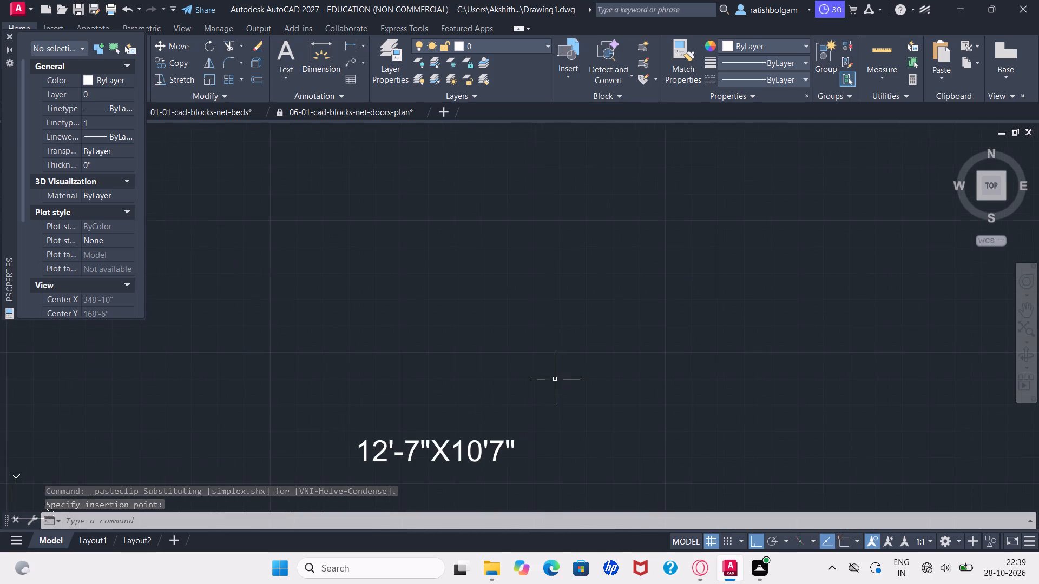
ctrl+scroll(544, 383, down, 4)
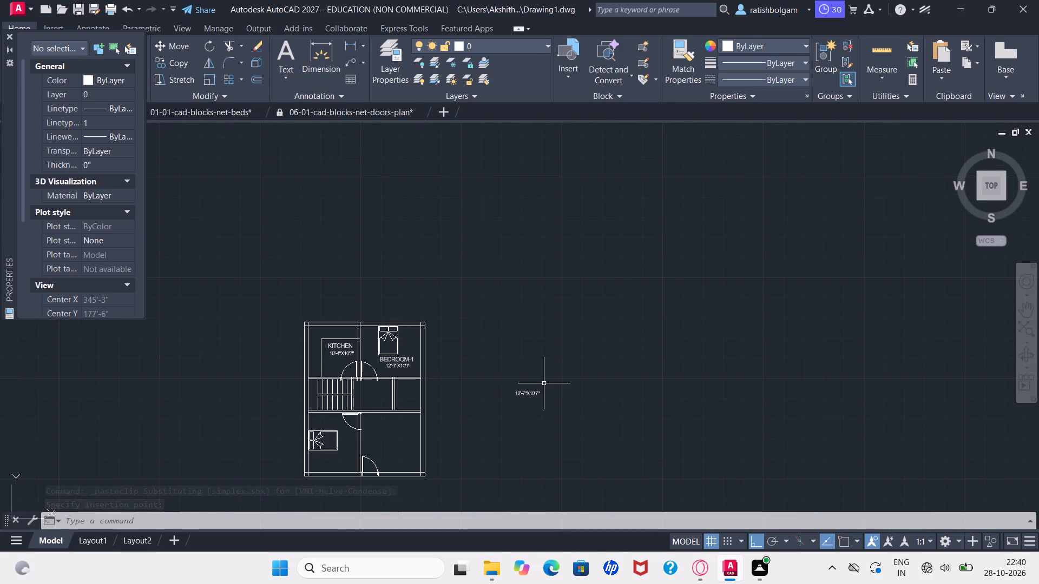
click(522, 396)
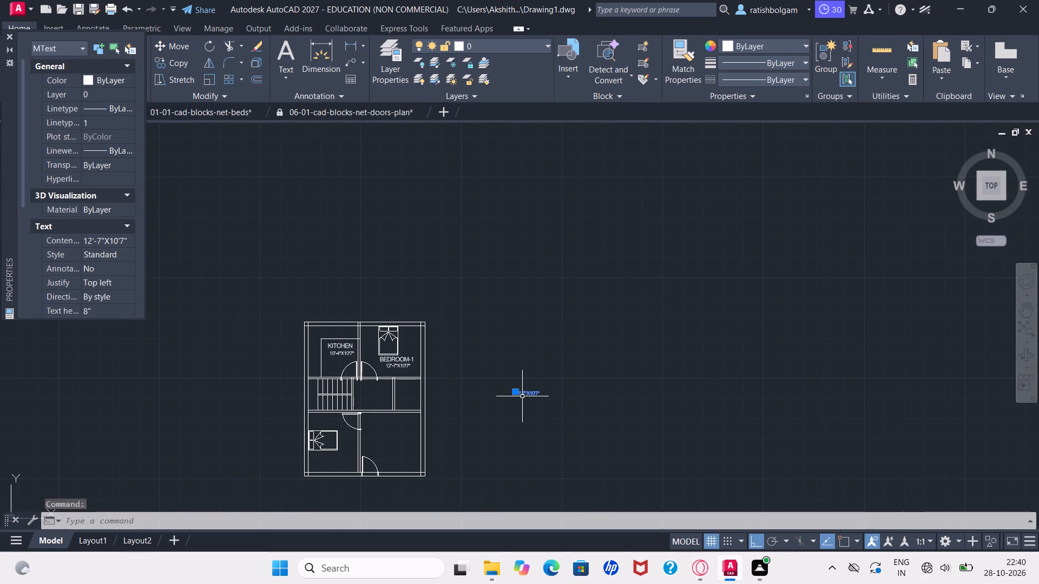
key(Delete)
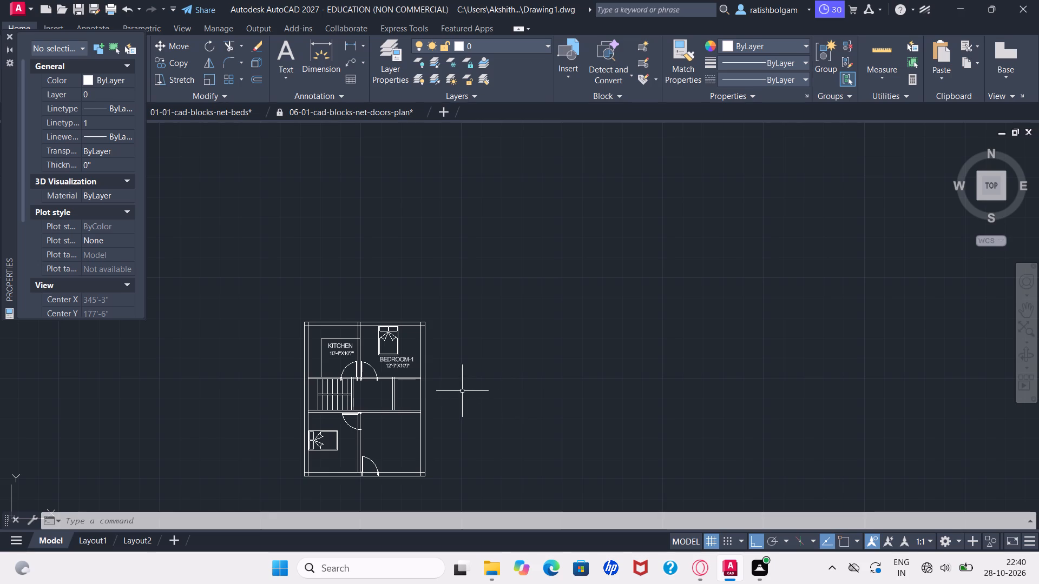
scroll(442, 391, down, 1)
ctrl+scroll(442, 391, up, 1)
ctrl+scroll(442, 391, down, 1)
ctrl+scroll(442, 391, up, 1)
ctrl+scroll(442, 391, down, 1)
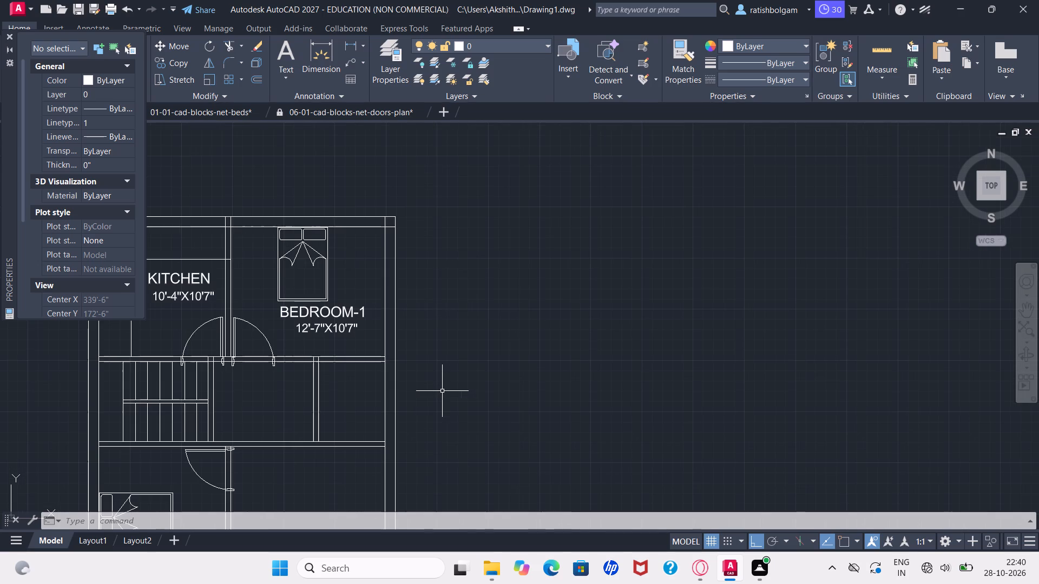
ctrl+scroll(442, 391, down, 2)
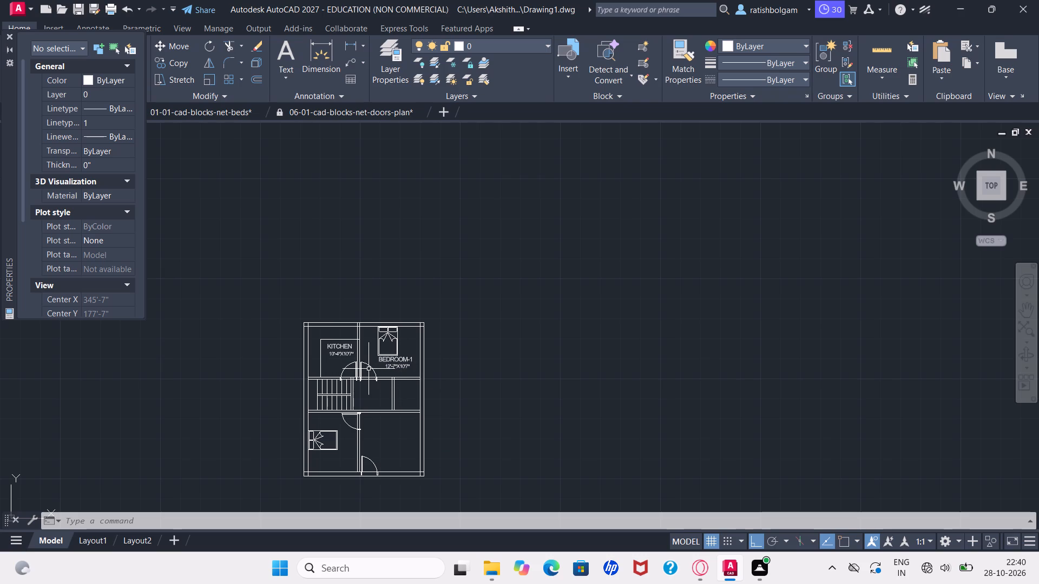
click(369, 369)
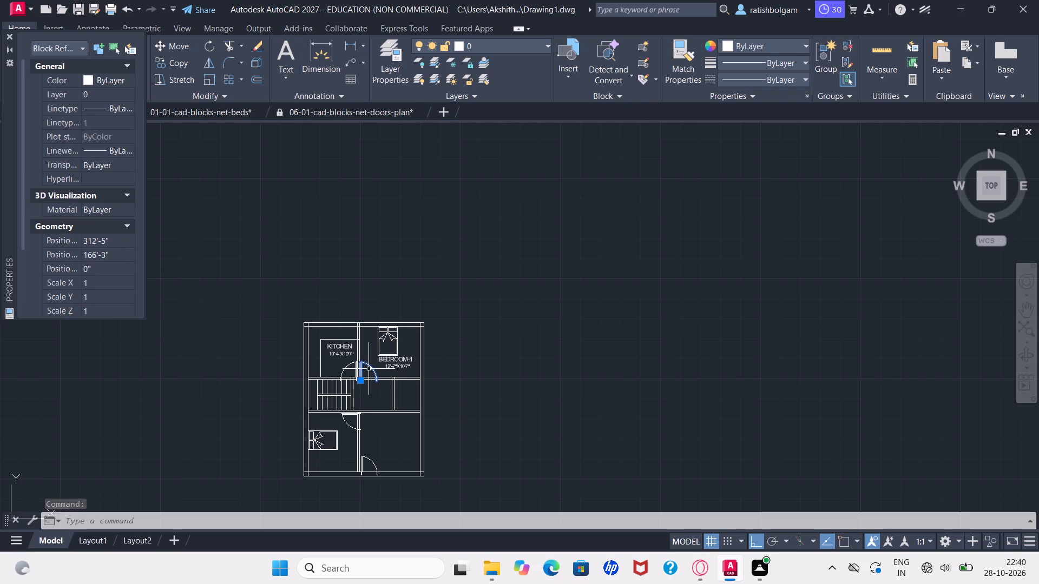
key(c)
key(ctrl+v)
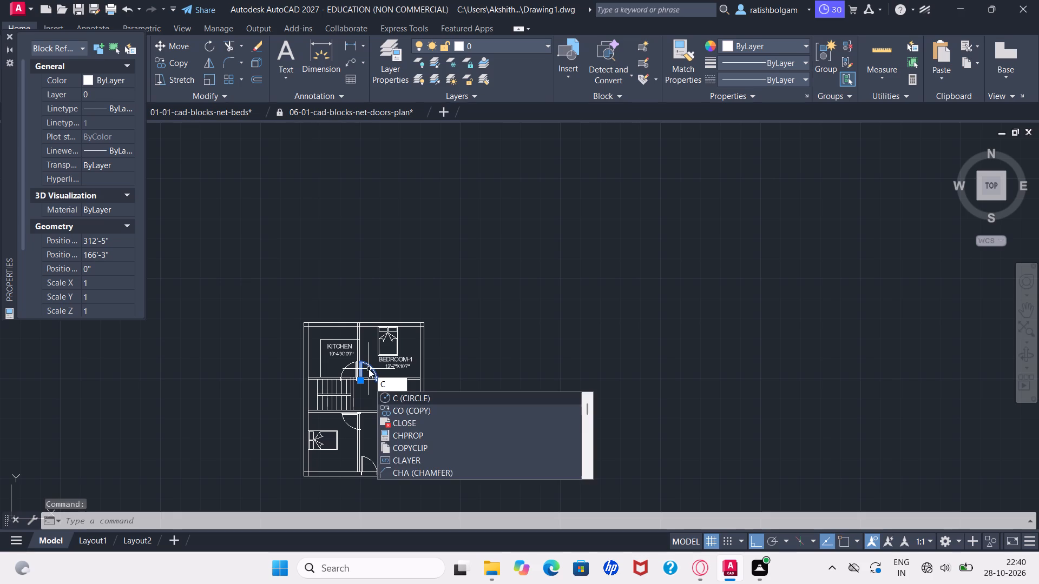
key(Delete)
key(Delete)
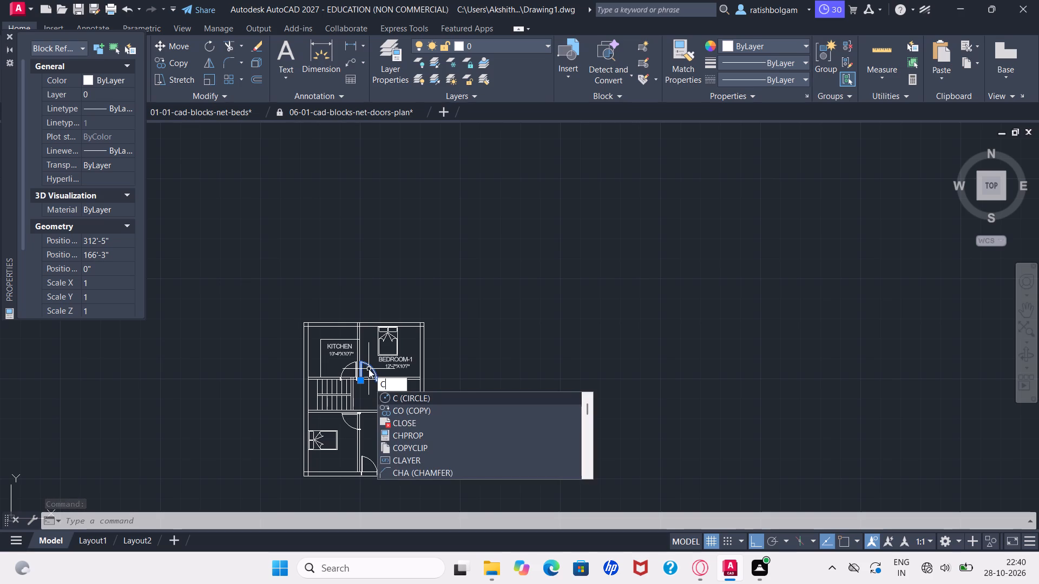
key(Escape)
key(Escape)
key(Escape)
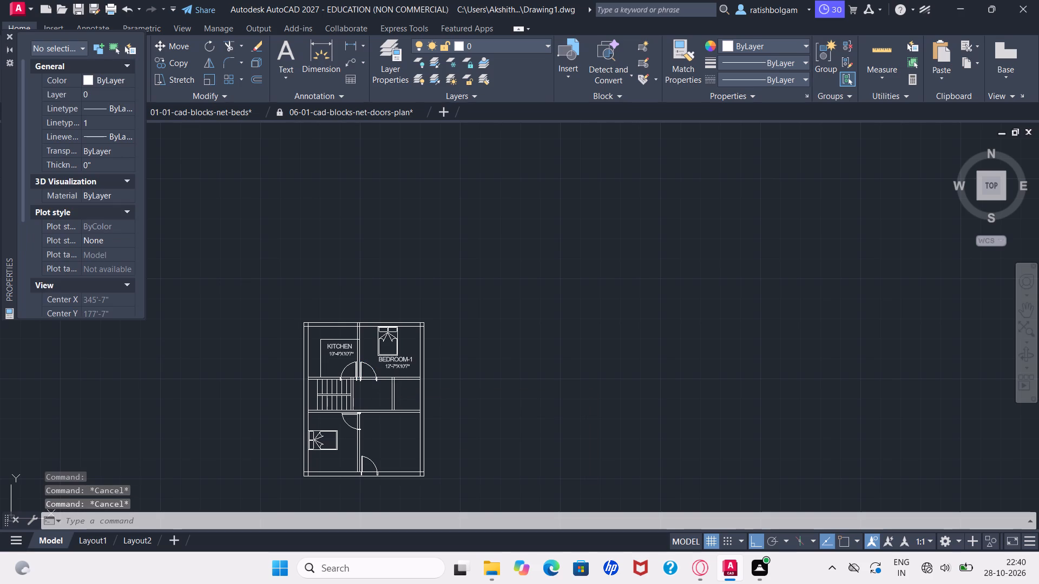
Copy the BEDROOM-1 door block and paste it in the empty area just east of the floor plan.
click(365, 366)
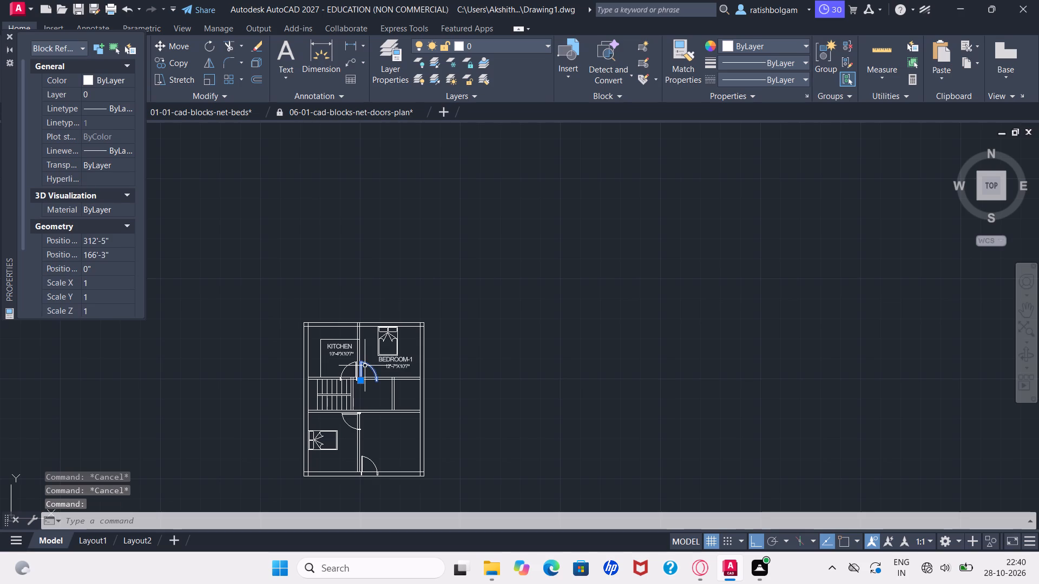
key(ctrl+c)
key(ctrl+v)
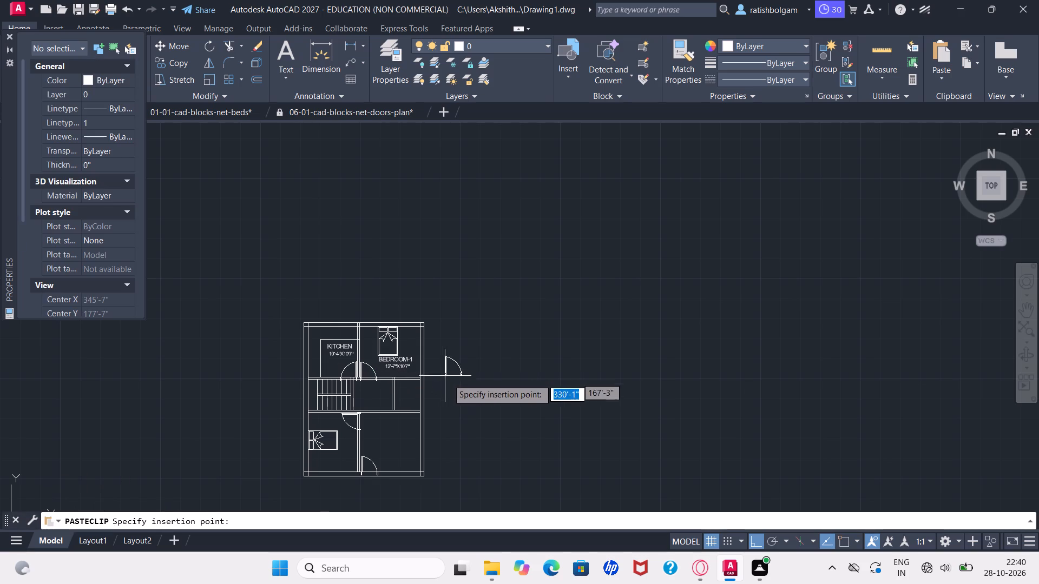
click(460, 394)
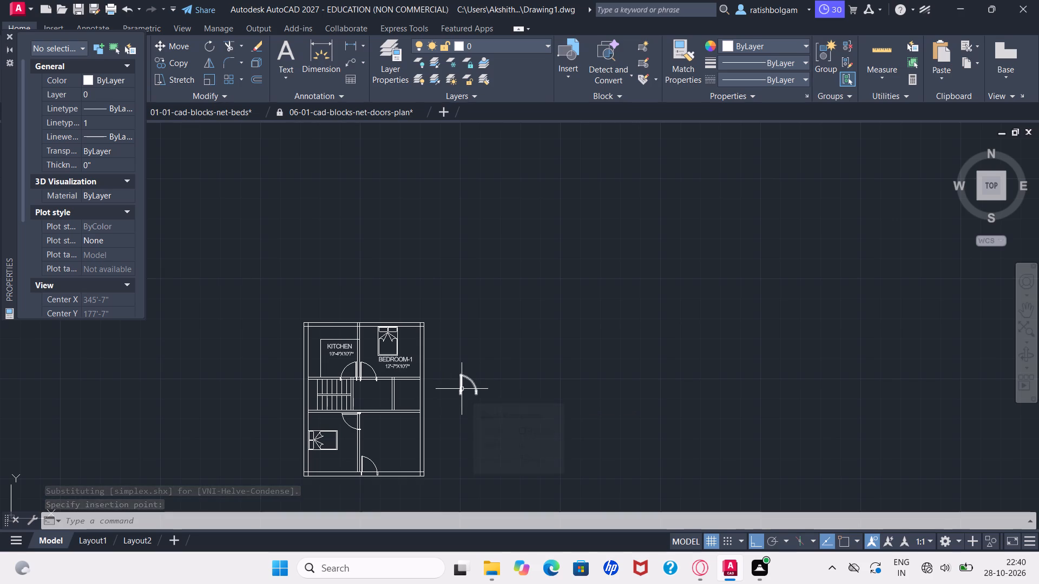
Move the pasted door block about 13' west into the small room below BEDROOM-1, beside its west wall.
key(m)
key(Return)
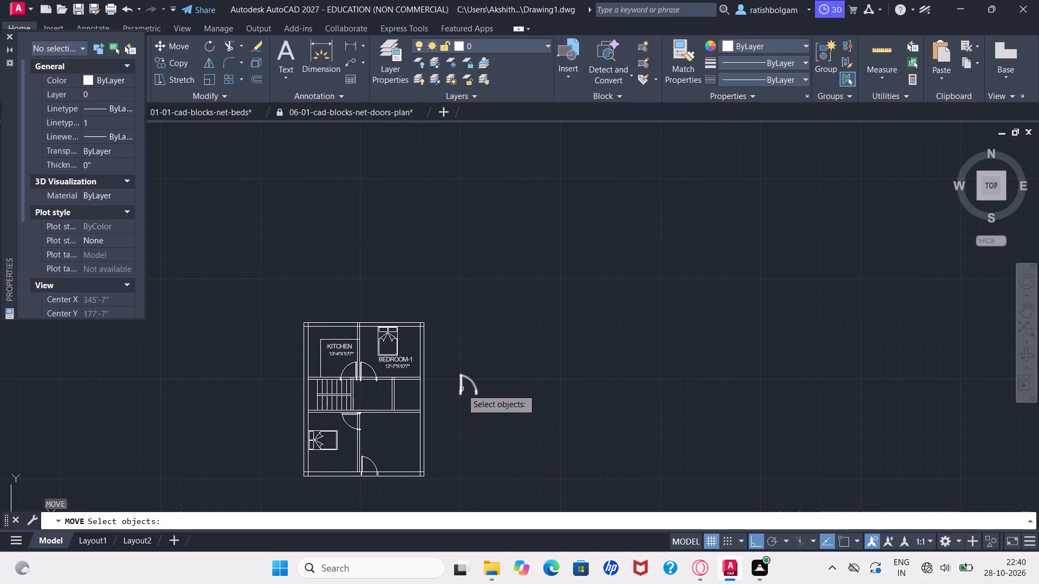
click(462, 389)
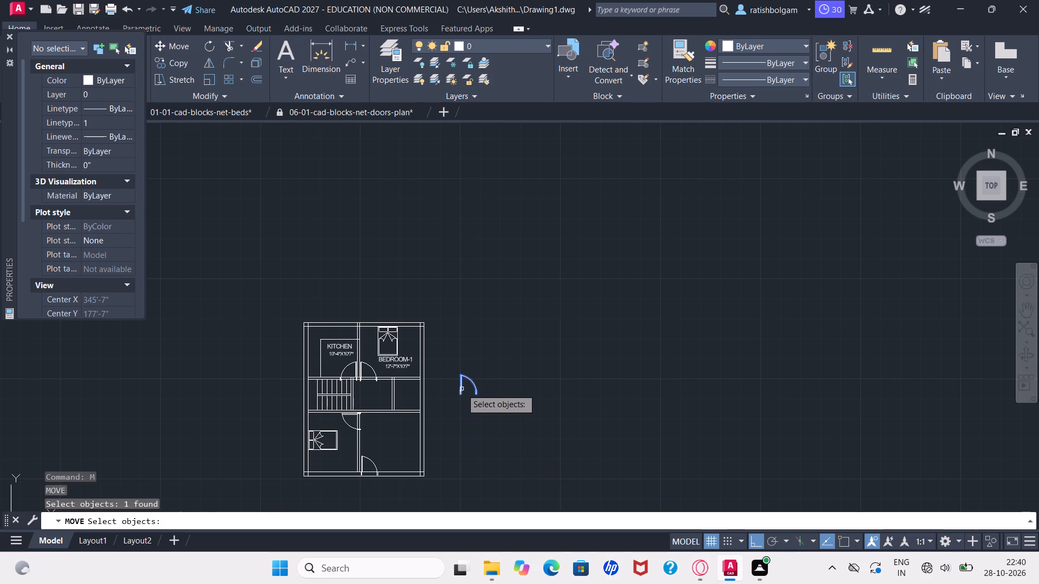
key(Return)
click(462, 389)
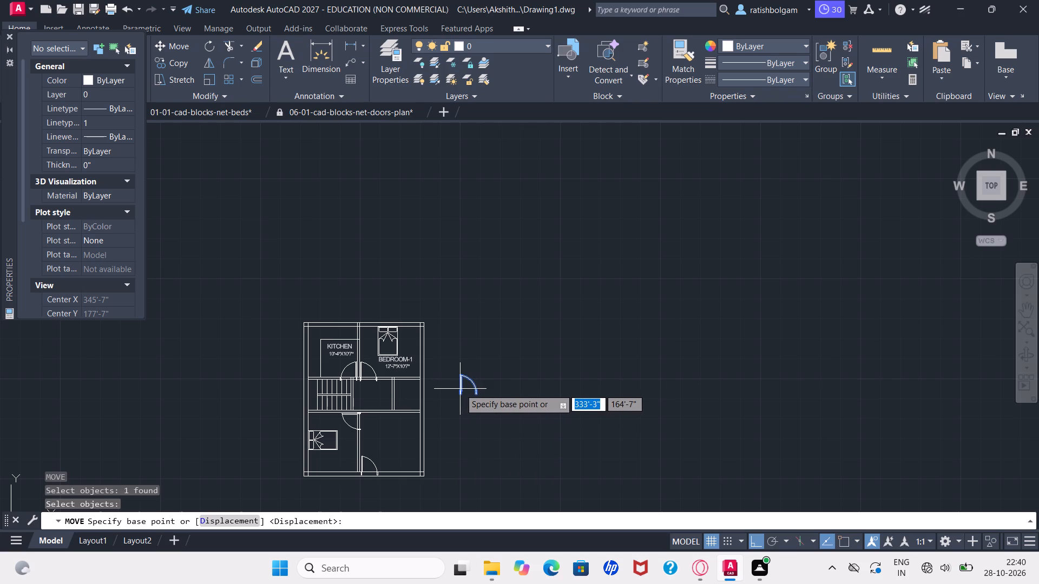
click(460, 389)
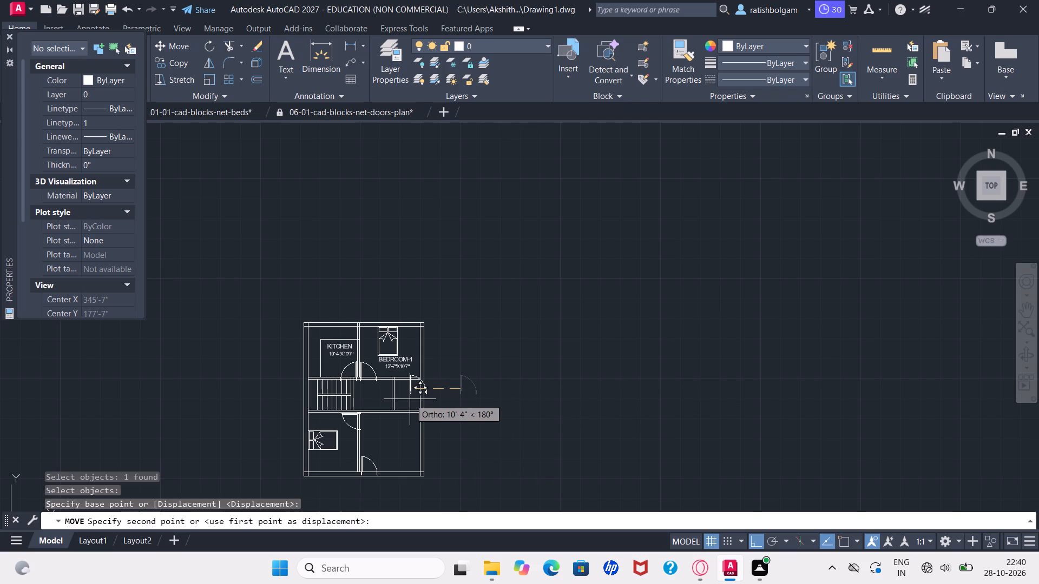
ctrl+scroll(410, 399, up, 3)
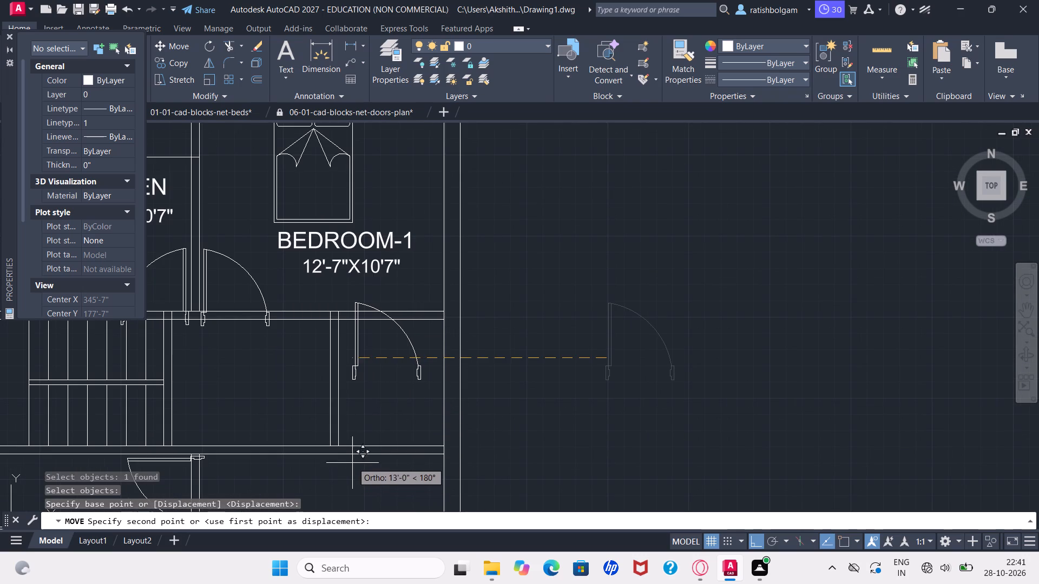
click(345, 450)
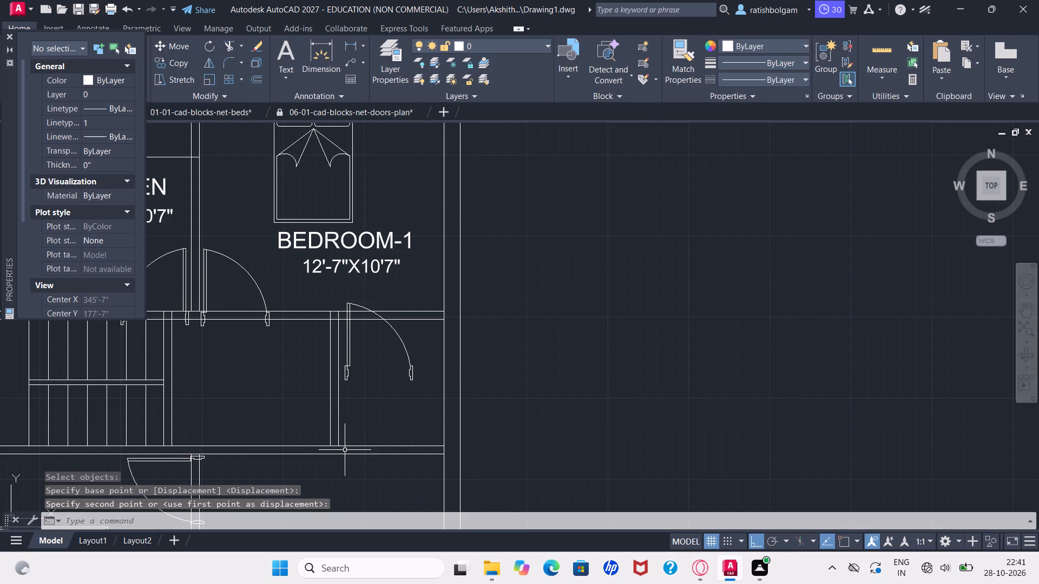
Move the door block about 2'-9" straight south, toward the lower wall of the small room below BEDROOM-1.
key(m)
key(Return)
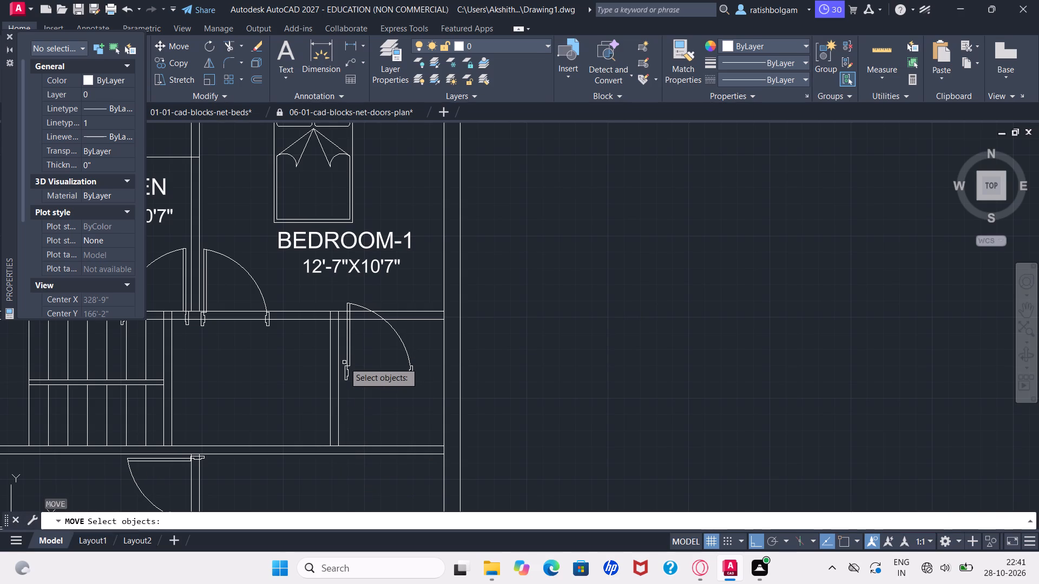
click(347, 362)
click(347, 362)
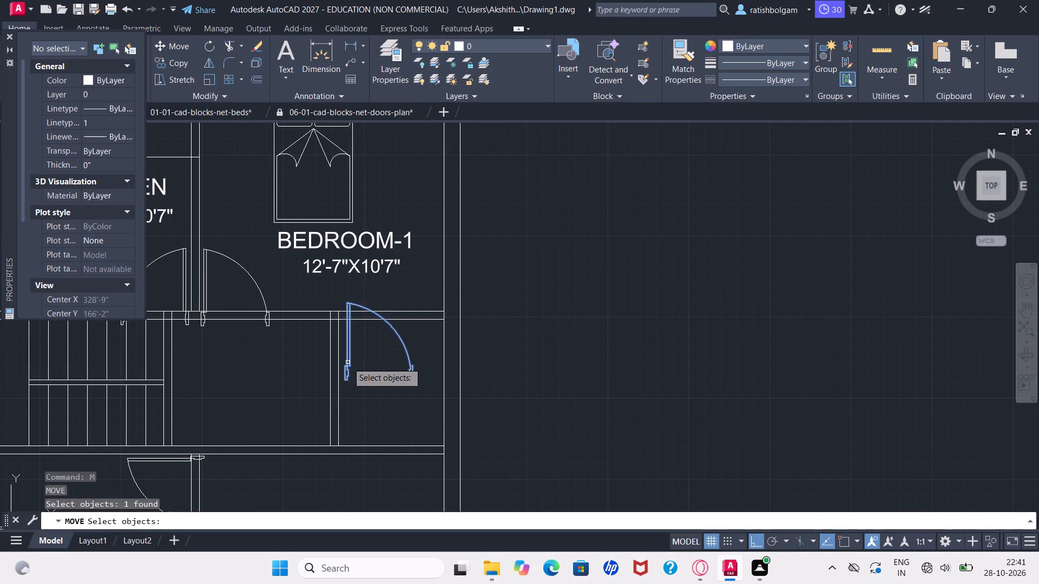
click(347, 368)
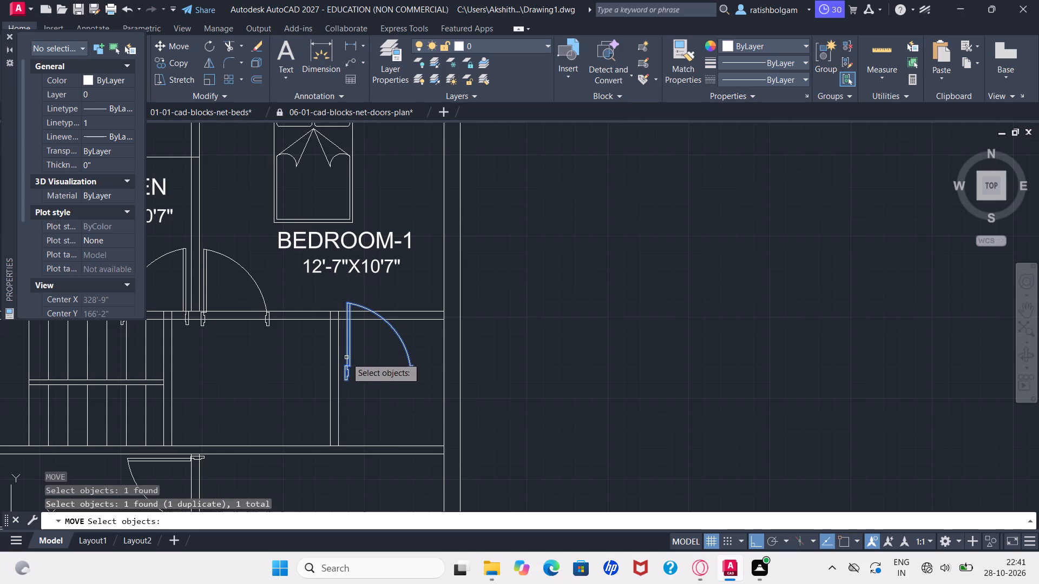
key(Return)
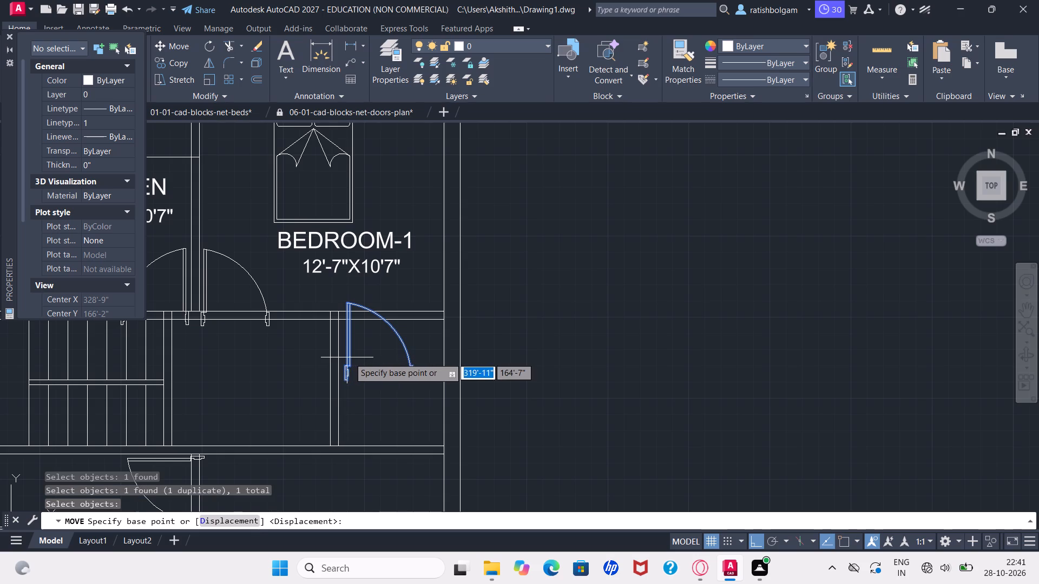
click(349, 357)
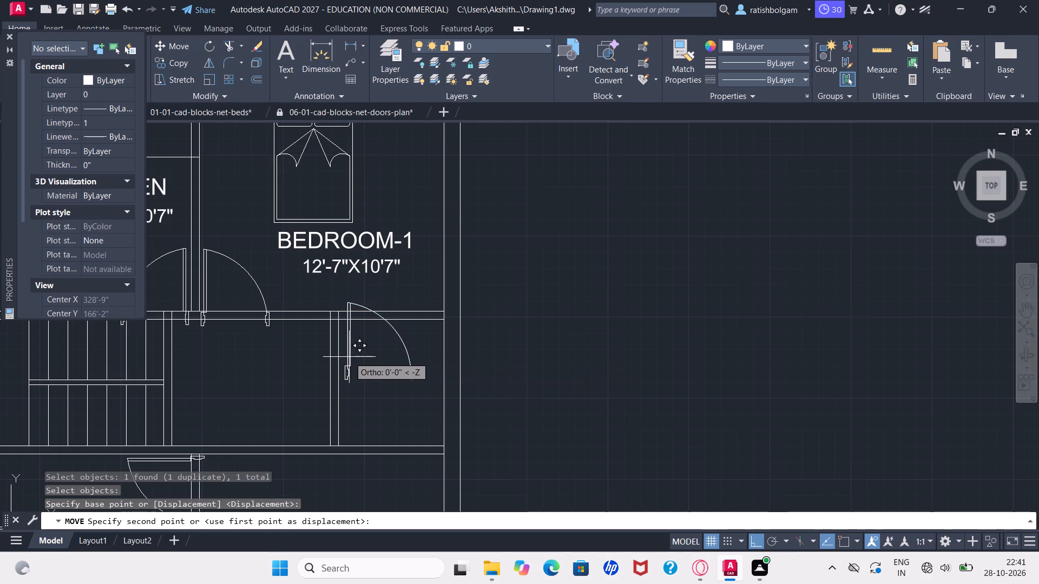
click(315, 411)
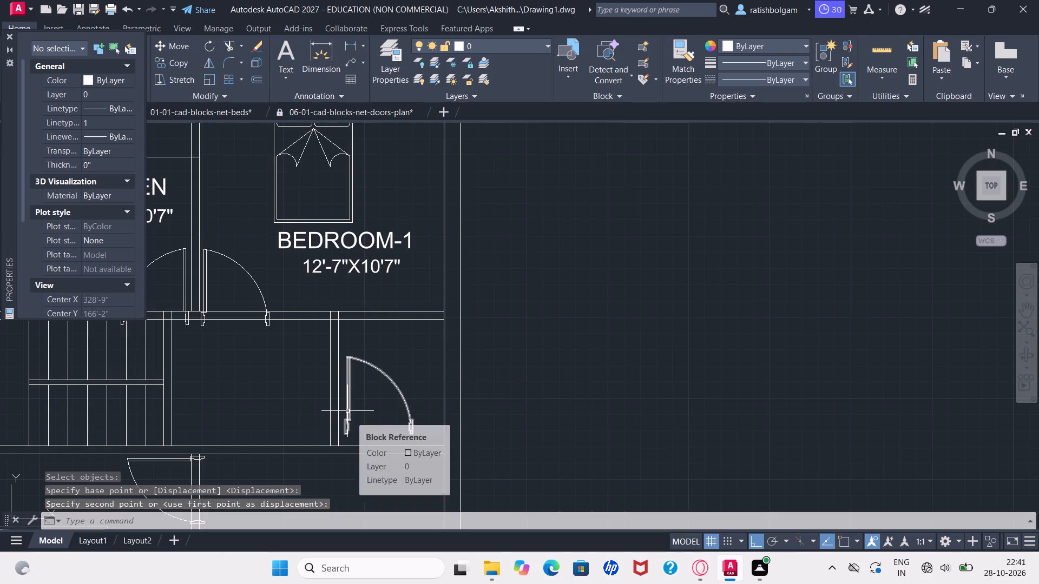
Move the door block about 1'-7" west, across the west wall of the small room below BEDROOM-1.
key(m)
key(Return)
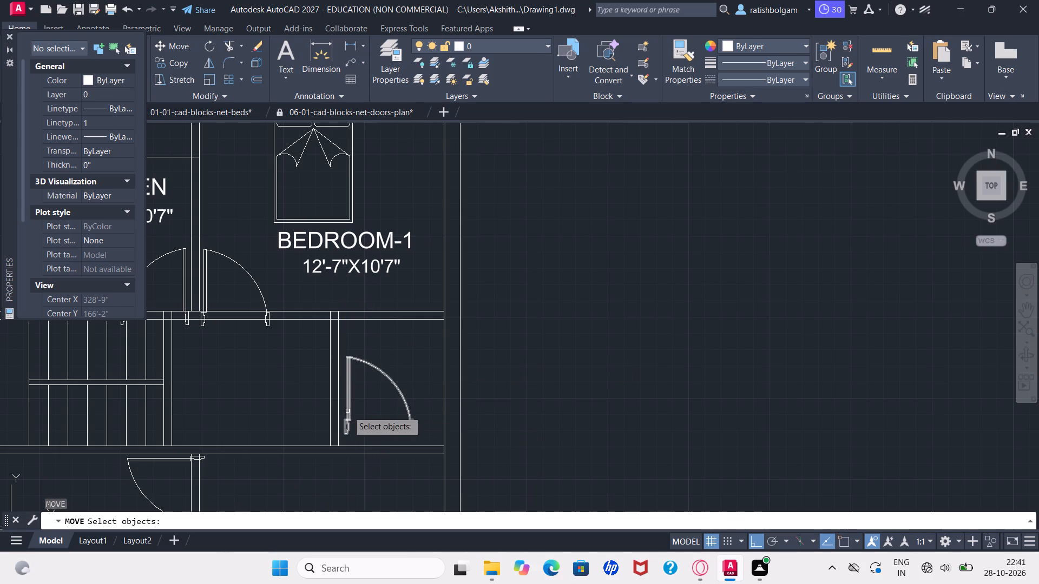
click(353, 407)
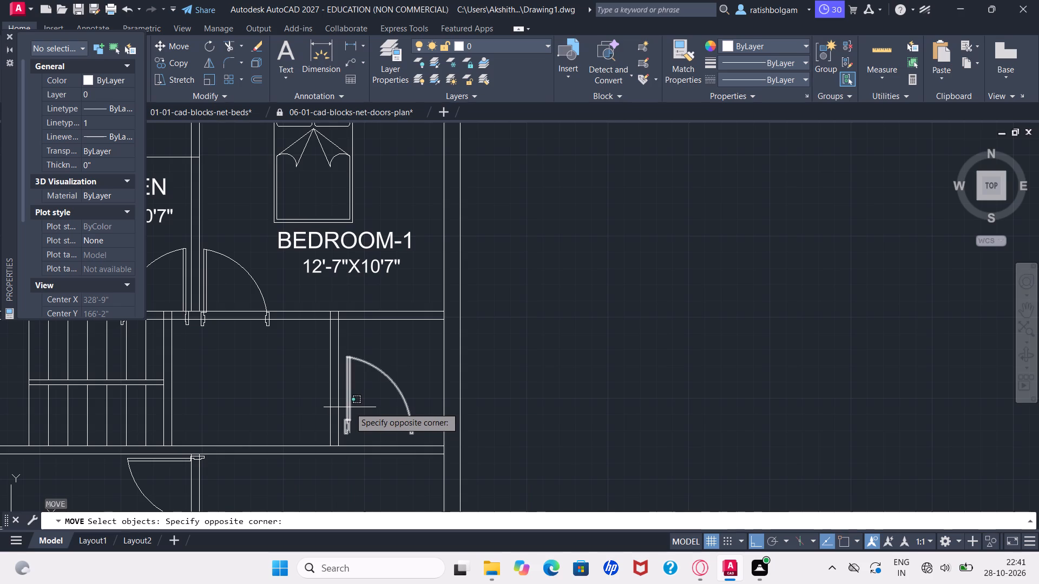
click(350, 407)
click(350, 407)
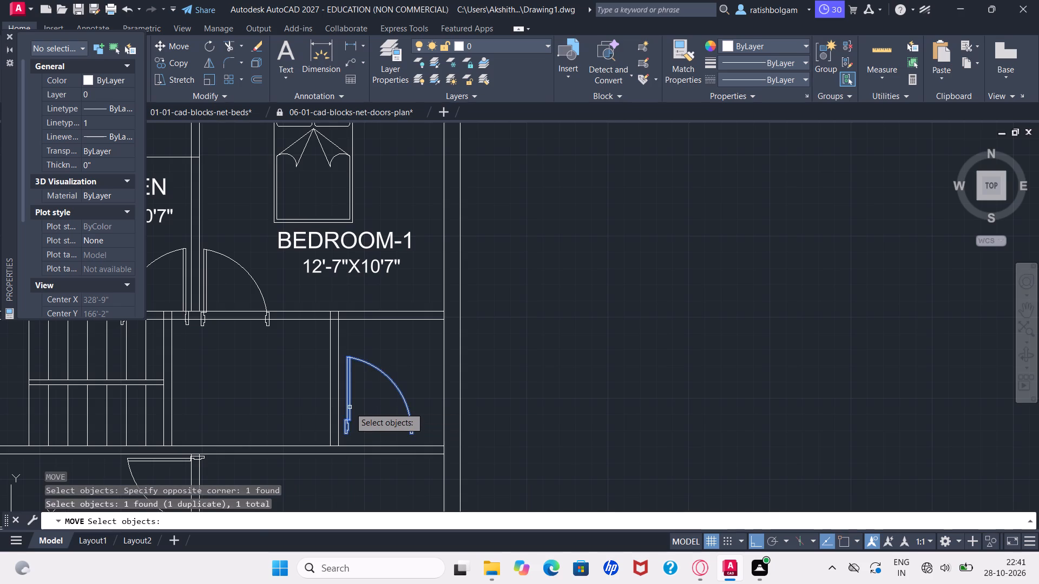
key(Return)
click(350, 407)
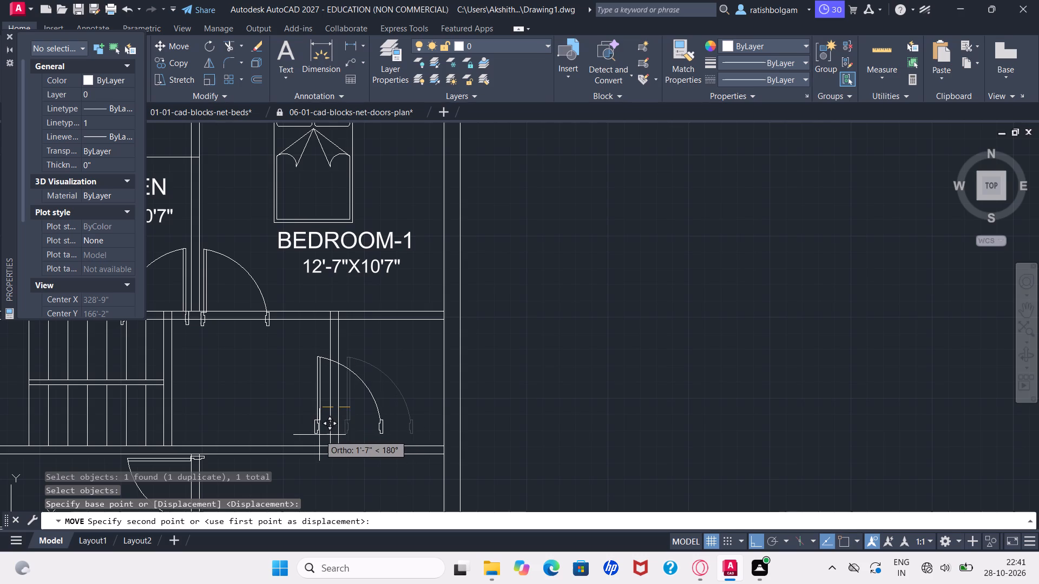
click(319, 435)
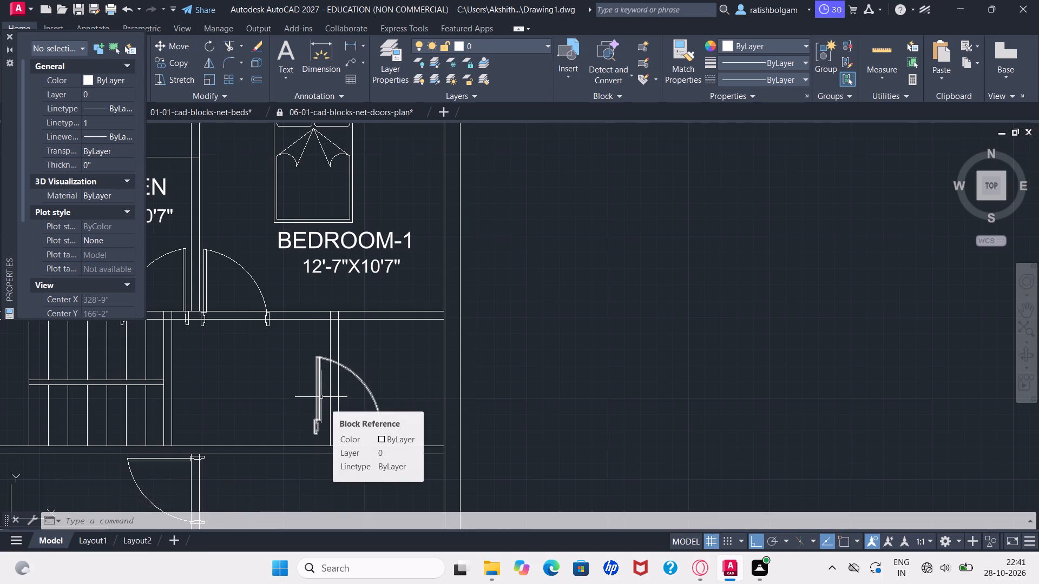
Move the door block straight east out of the small room, into the empty area just east of the floor plan.
key(m)
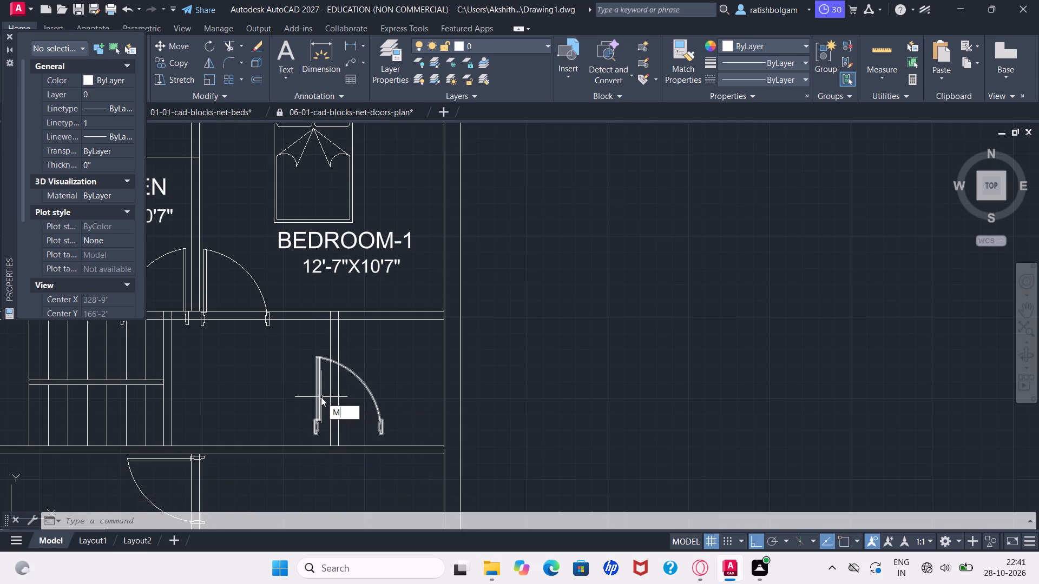
key(Return)
click(321, 397)
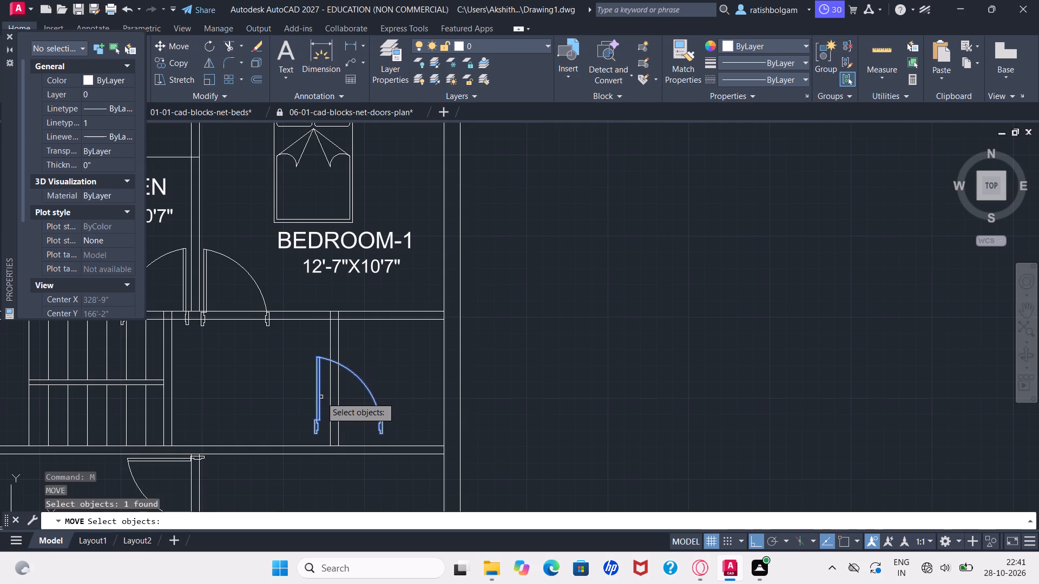
key(Return)
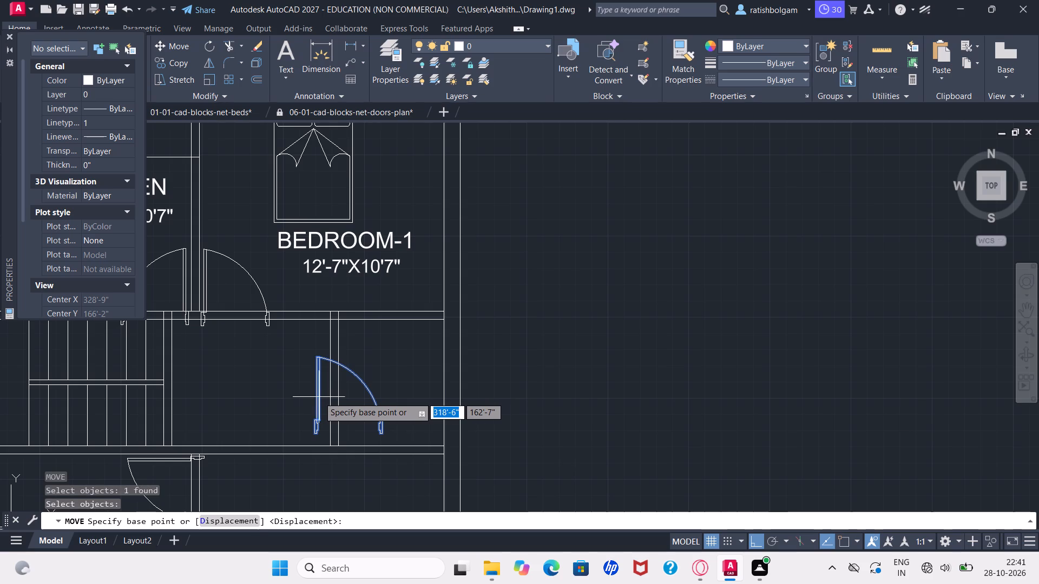
click(316, 397)
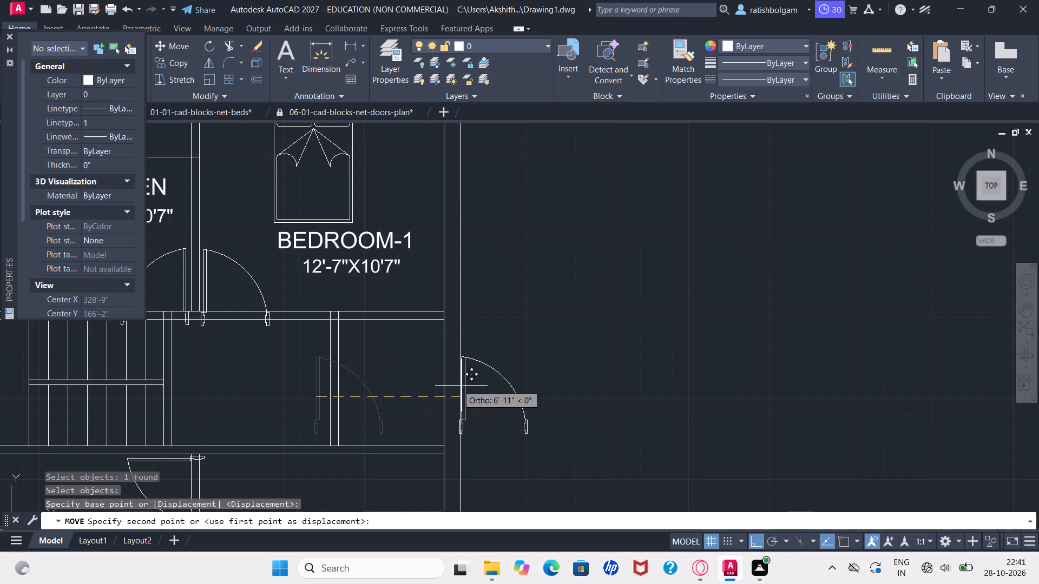
click(515, 382)
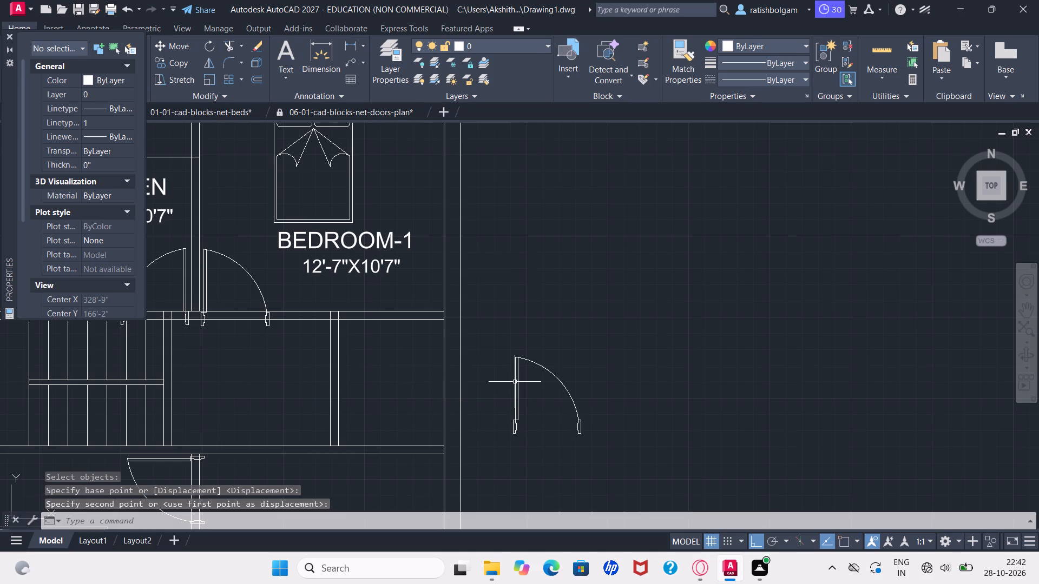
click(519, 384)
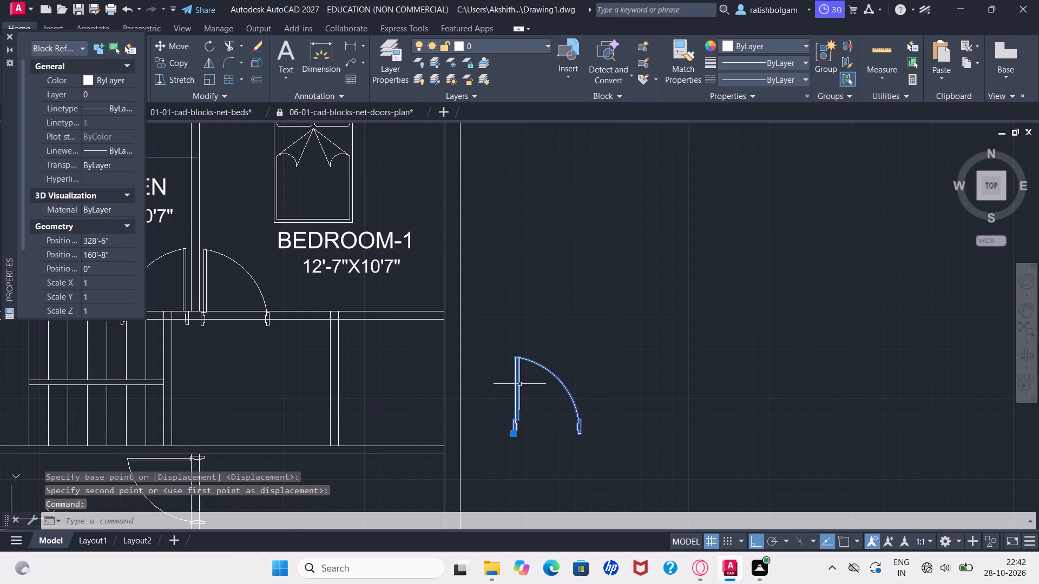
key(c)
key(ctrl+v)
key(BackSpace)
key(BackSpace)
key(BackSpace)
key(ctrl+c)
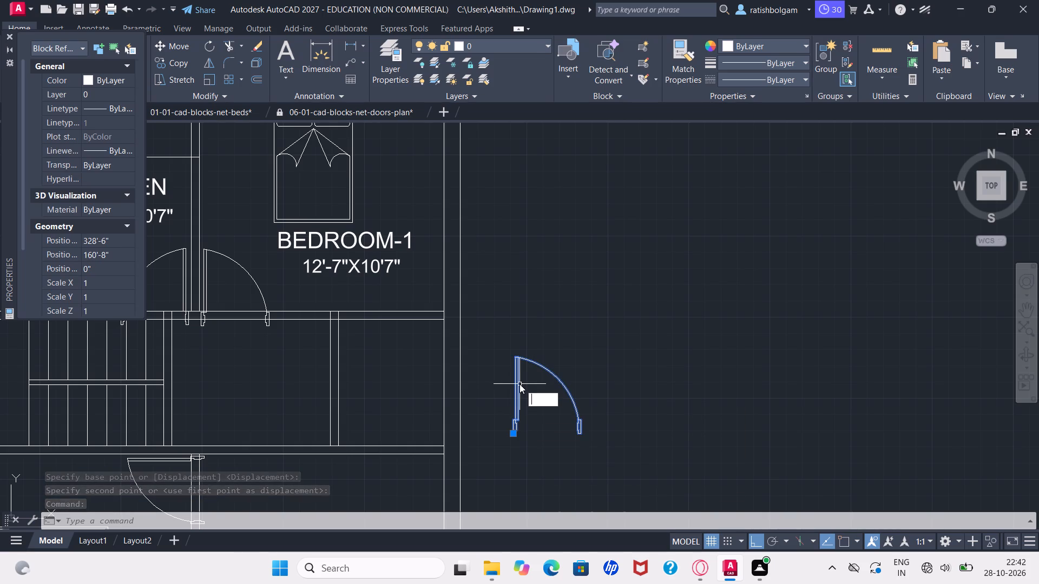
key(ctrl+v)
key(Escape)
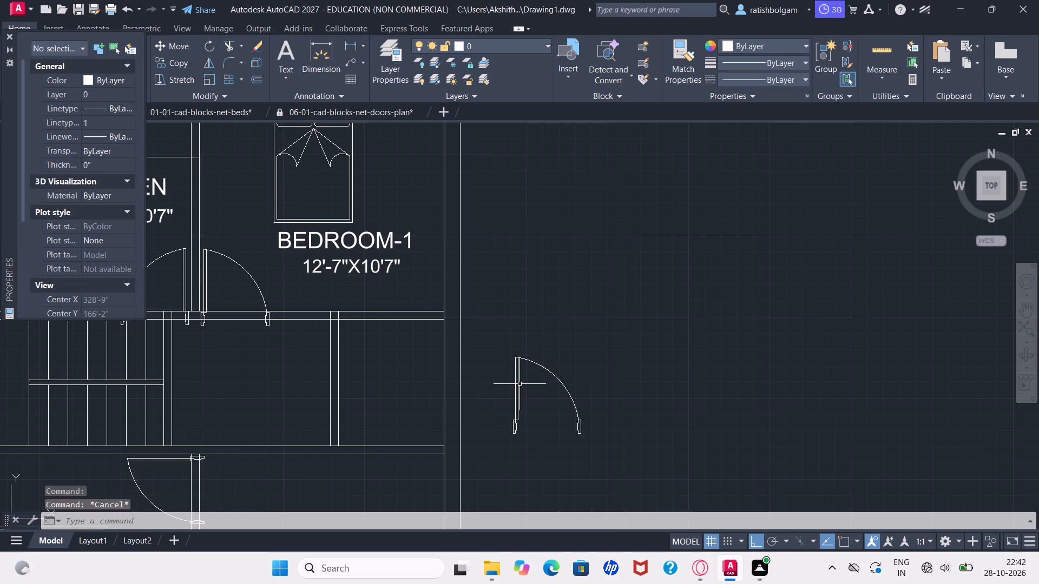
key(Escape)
Copy the door block east of the plan and paste it at about 318'-11", 159'-4", where the small room's west and lower walls meet.
click(519, 384)
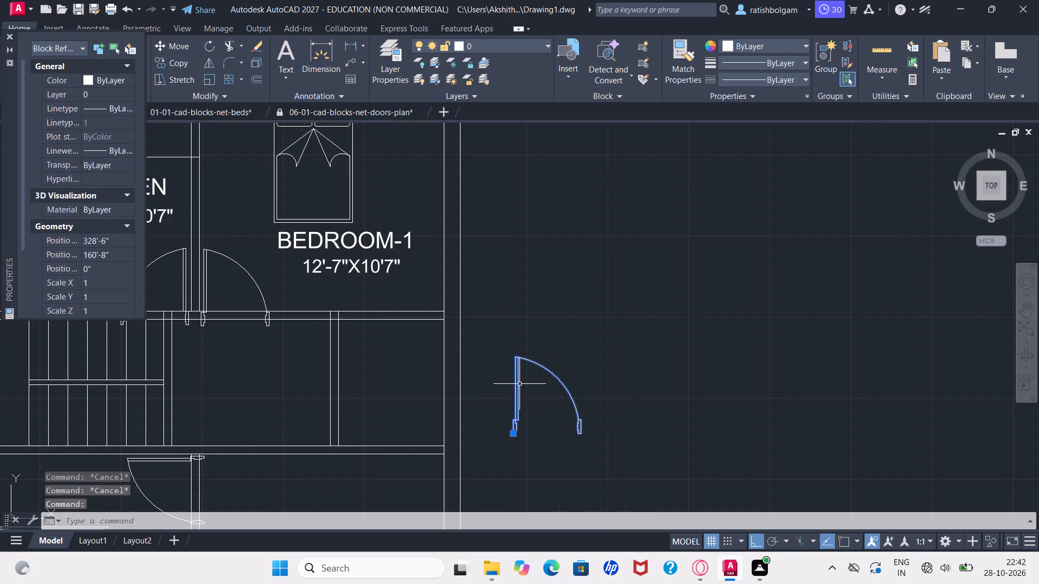
key(ctrl+c)
key(ctrl+v)
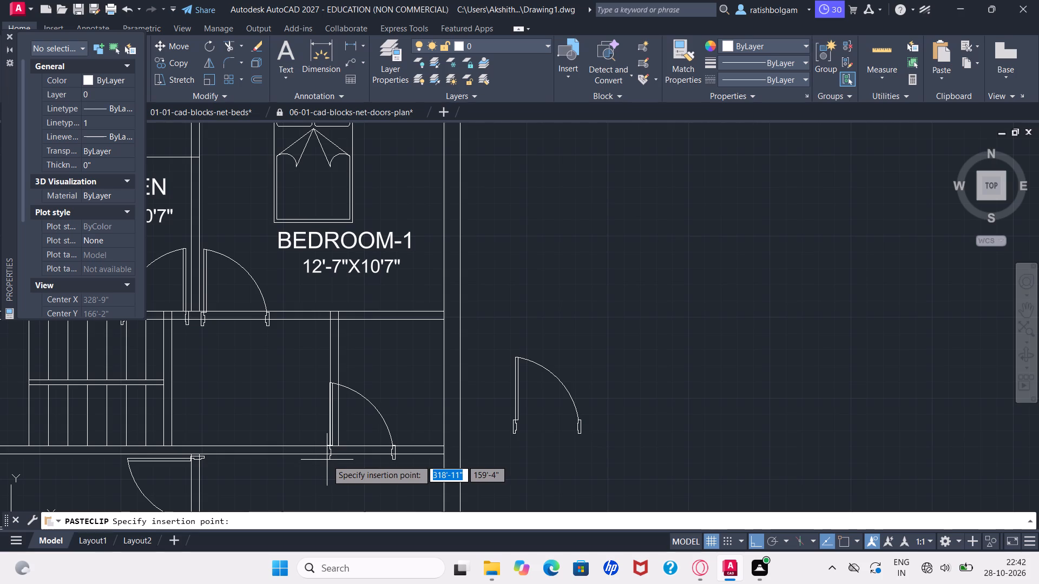
click(327, 460)
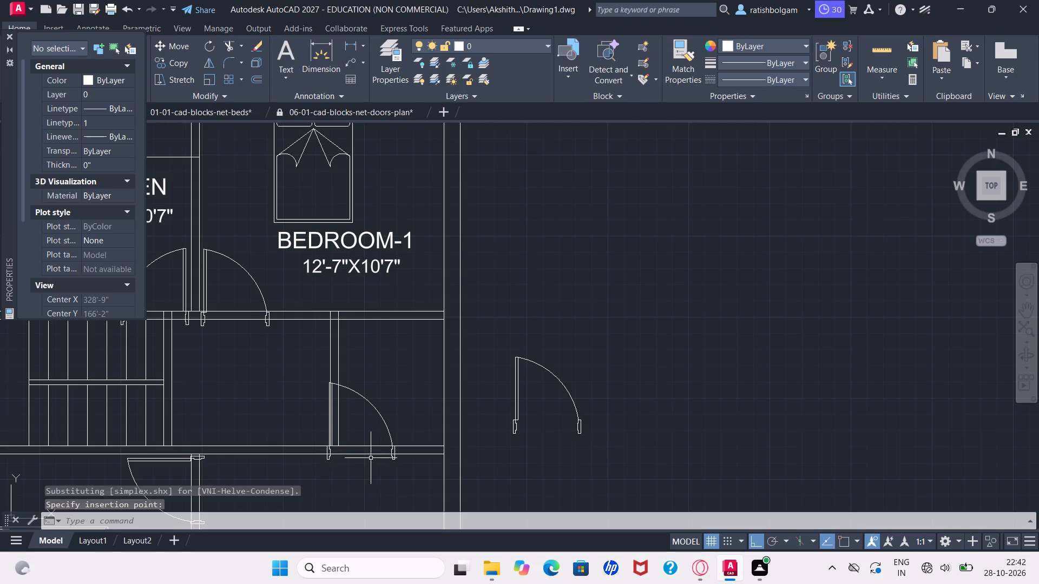
Move the pasted door block about 1" east so its leaf lines up with the small room's west wall.
ctrl+scroll(371, 458, up, 4)
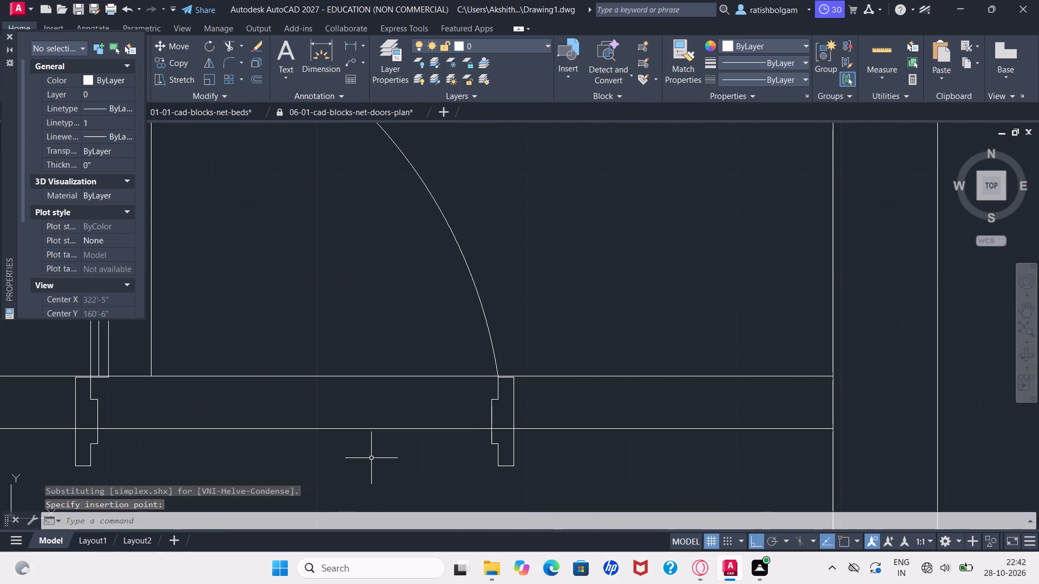
ctrl+scroll(371, 458, down, 2)
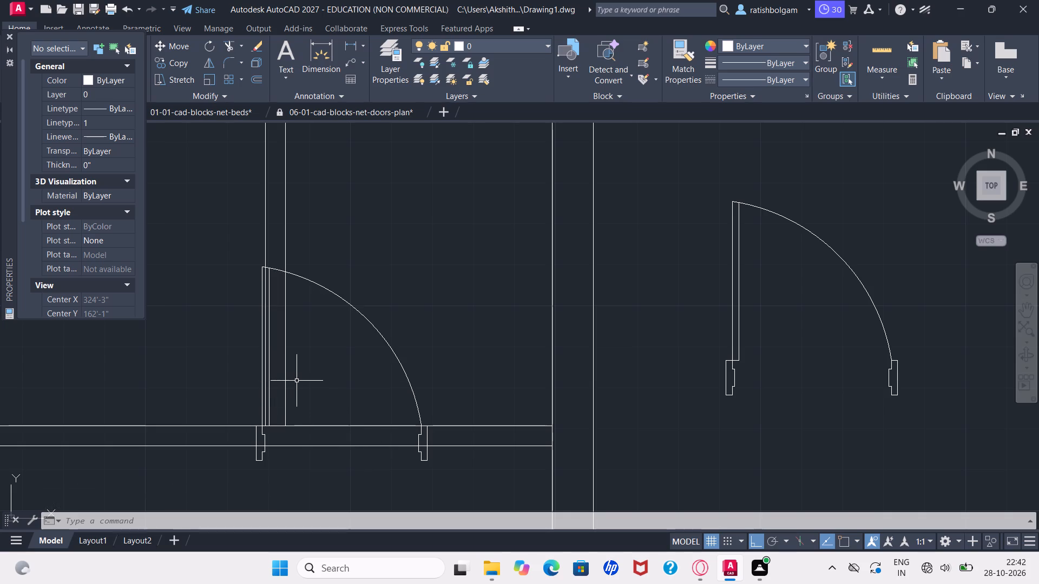
key(m)
key(Return)
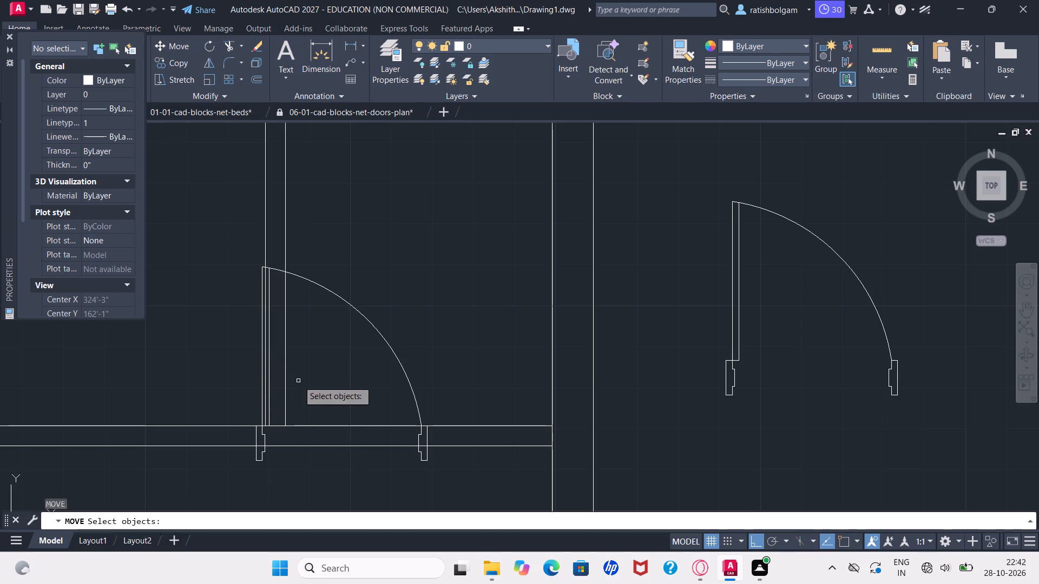
click(262, 356)
key(Return)
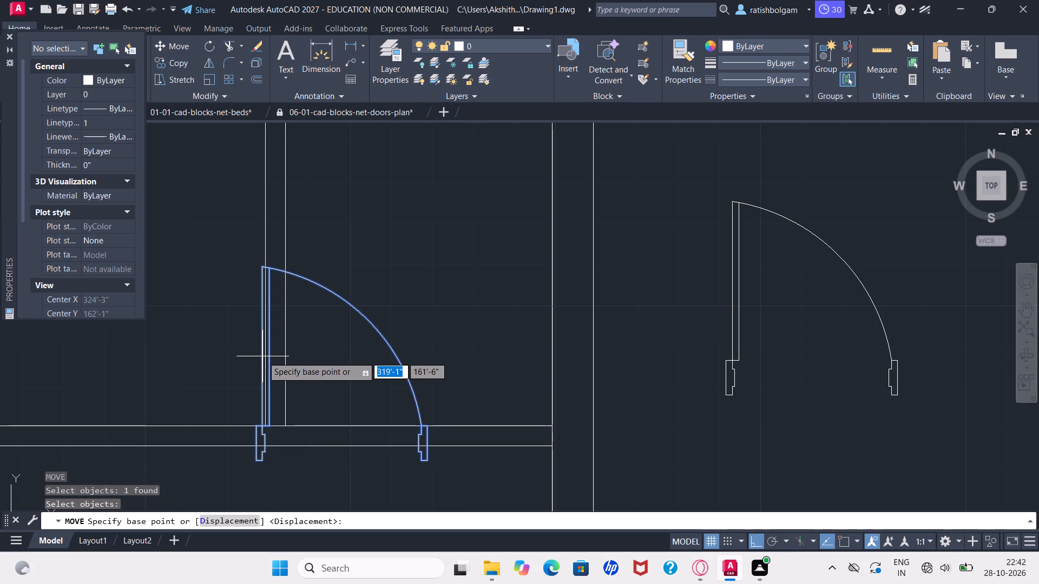
click(262, 356)
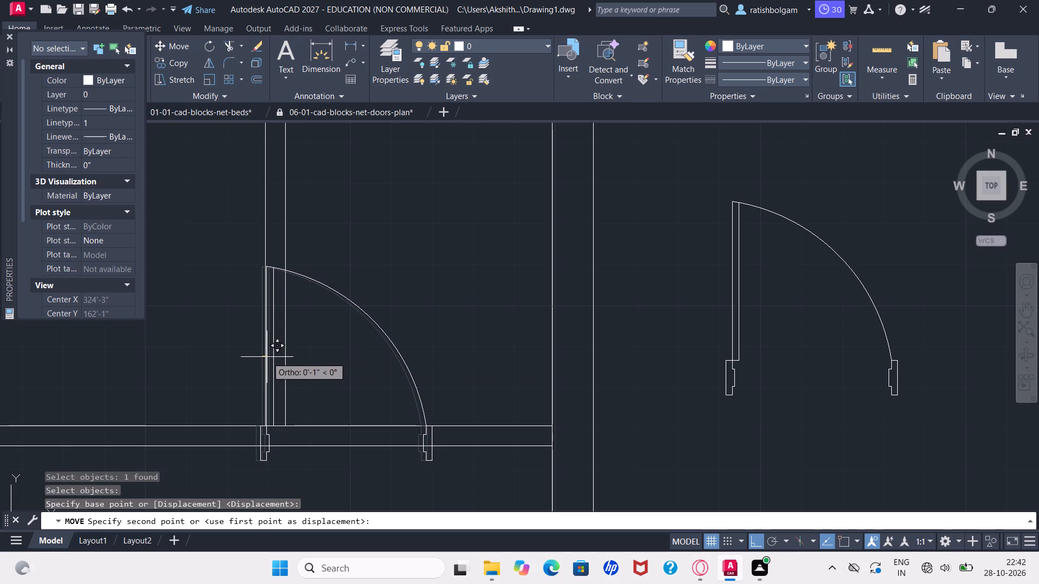
click(266, 357)
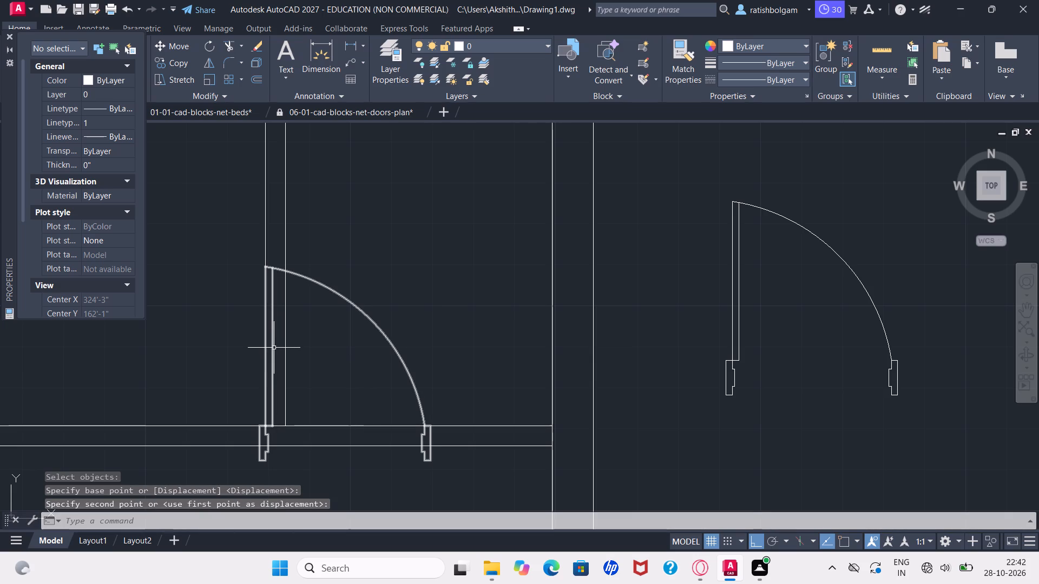
Delete the spare door block in the empty area east of the floor plan.
ctrl+scroll(274, 348, down, 5)
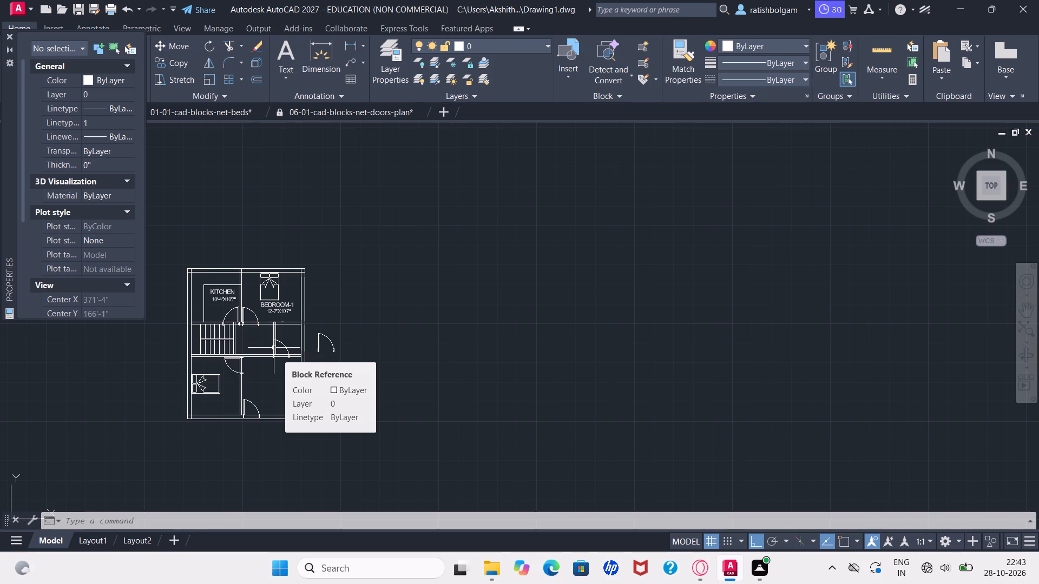
click(328, 342)
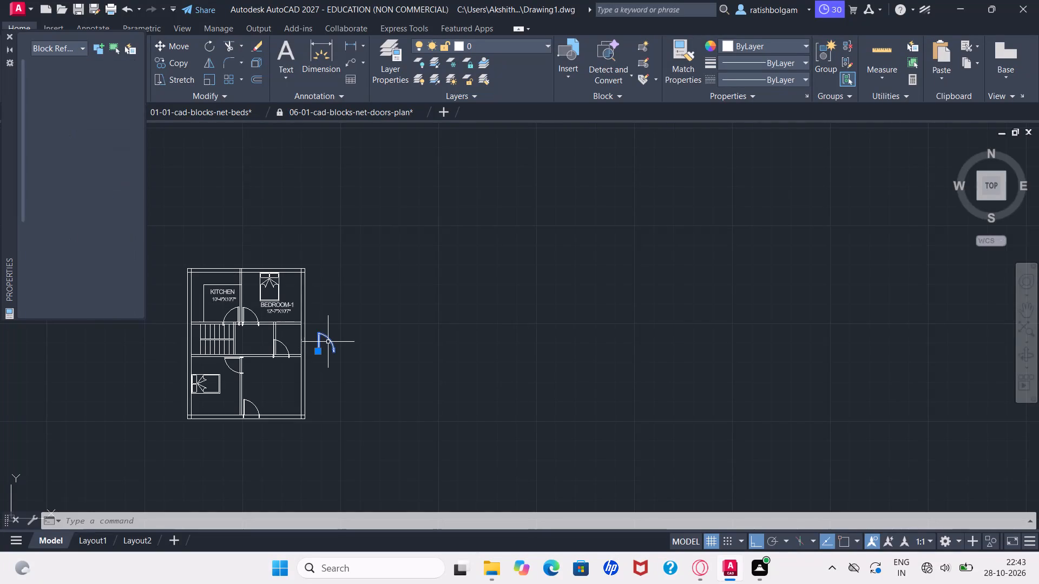
key(Delete)
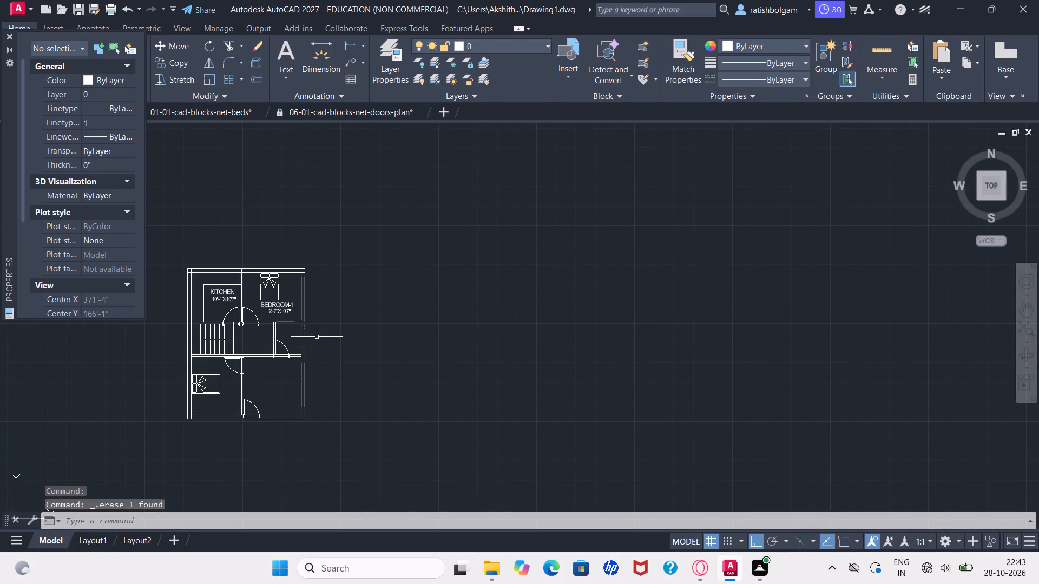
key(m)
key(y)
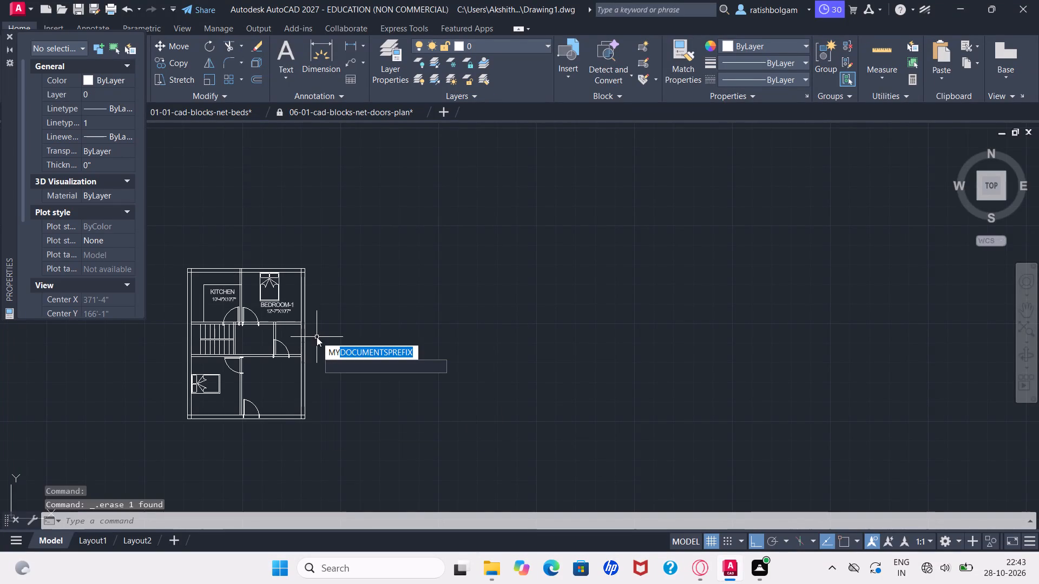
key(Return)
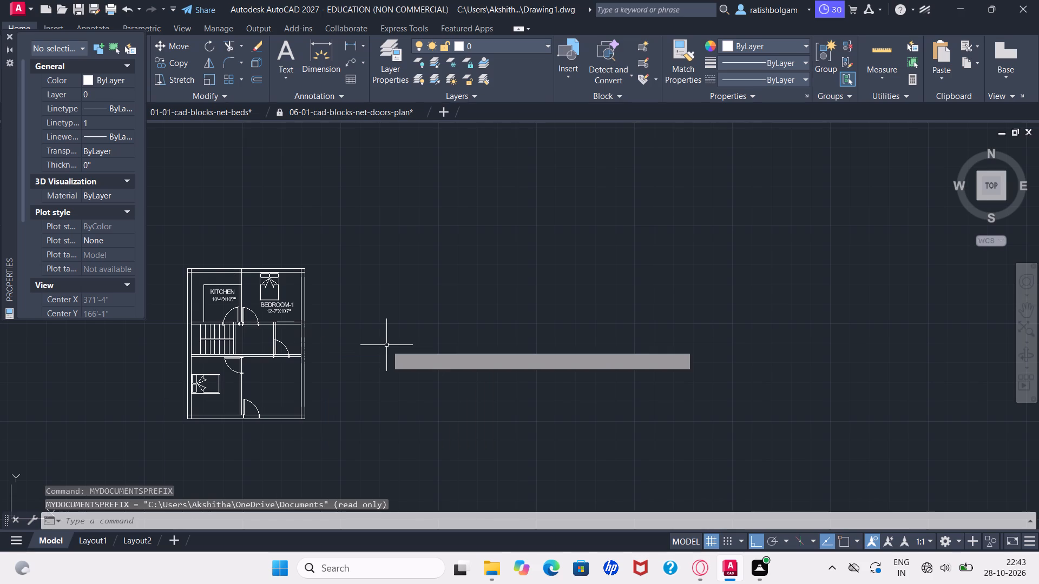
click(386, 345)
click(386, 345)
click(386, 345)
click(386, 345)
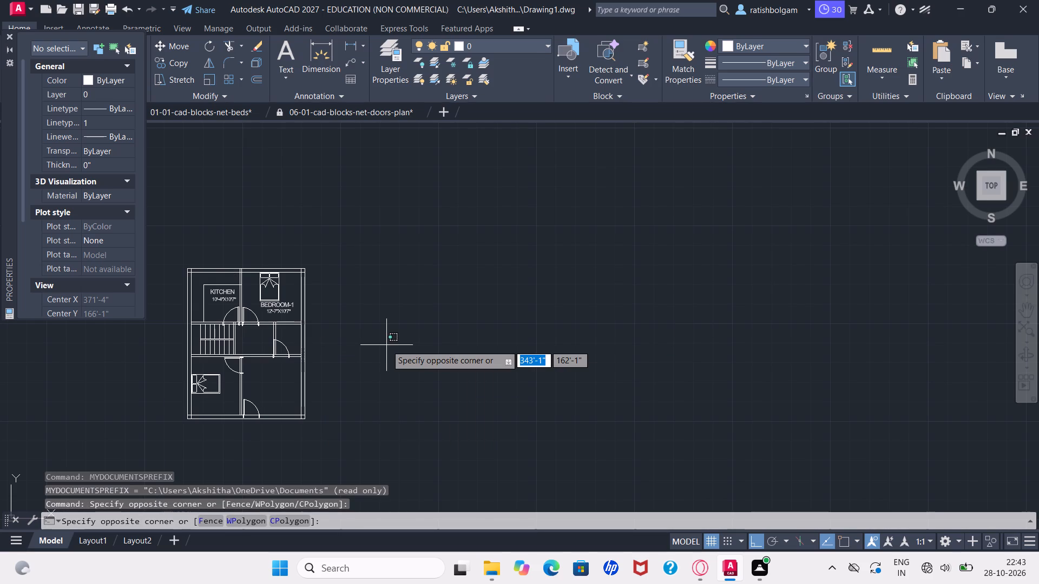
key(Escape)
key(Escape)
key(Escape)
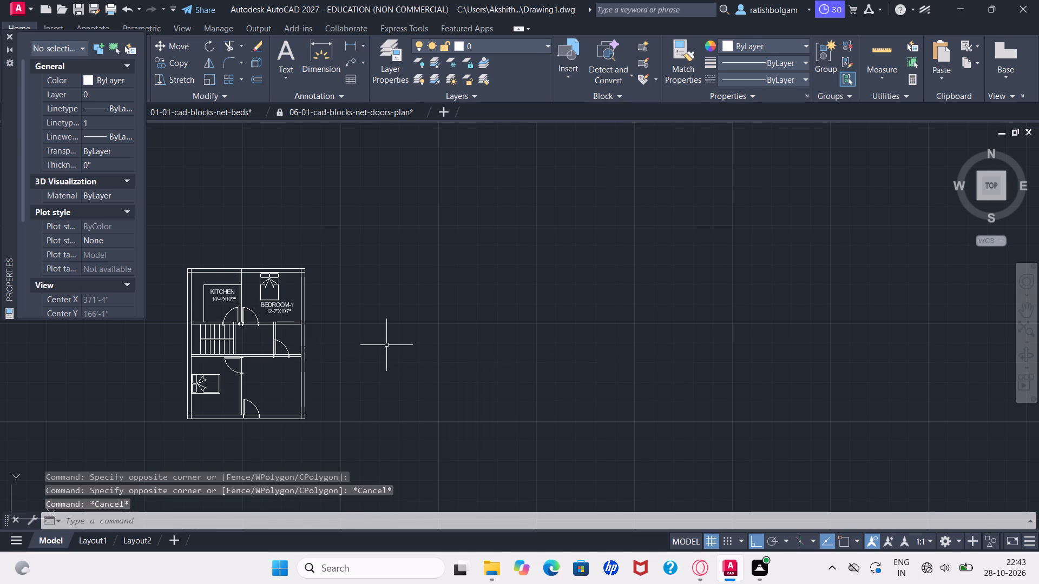
Create the multiline text "TOILET" in the empty area east of the floor plan, at about 343'-1", 162'-1".
text(MT)
key(Return)
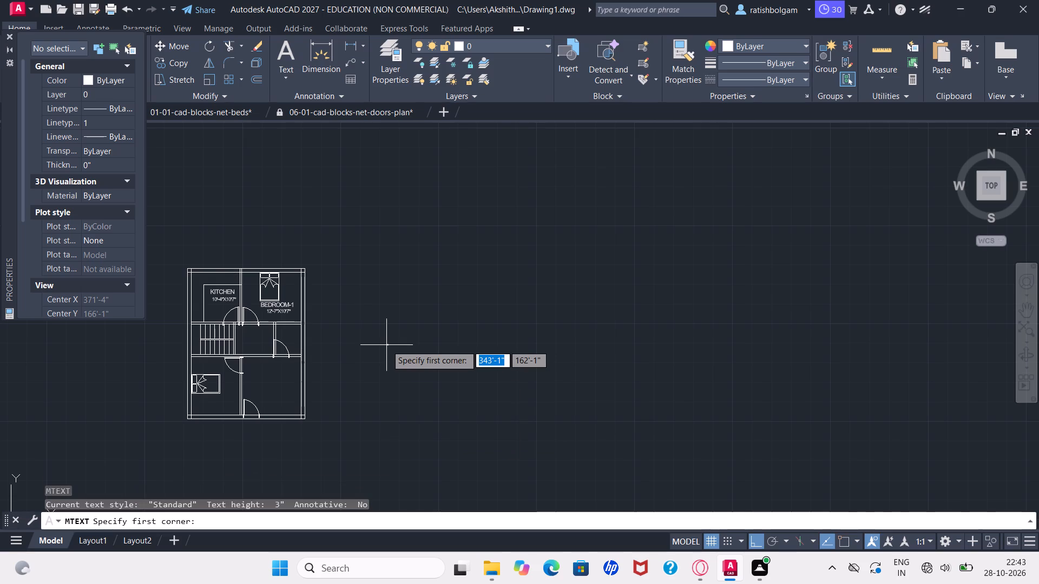
click(386, 345)
click(386, 345)
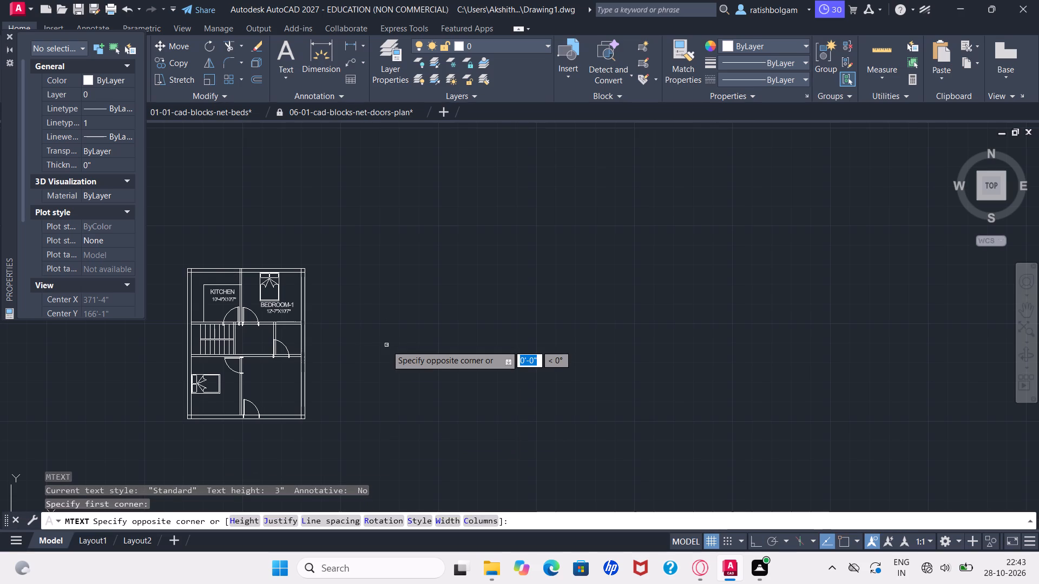
click(386, 345)
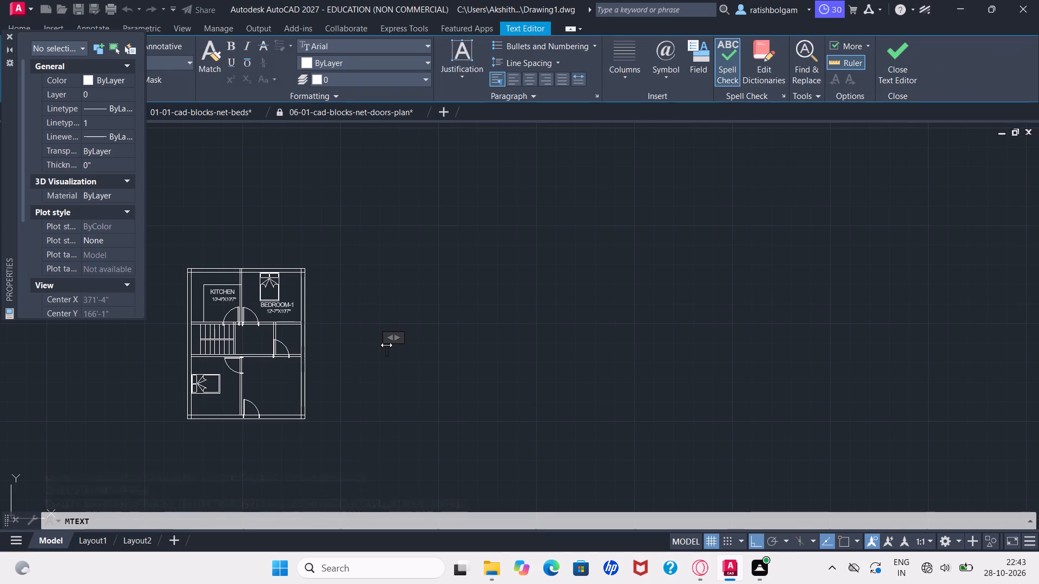
key(t)
key(Return)
key(BackSpace)
key(BackSpace)
key(t)
text(OI)
key(l)
text(ET)
click(430, 296)
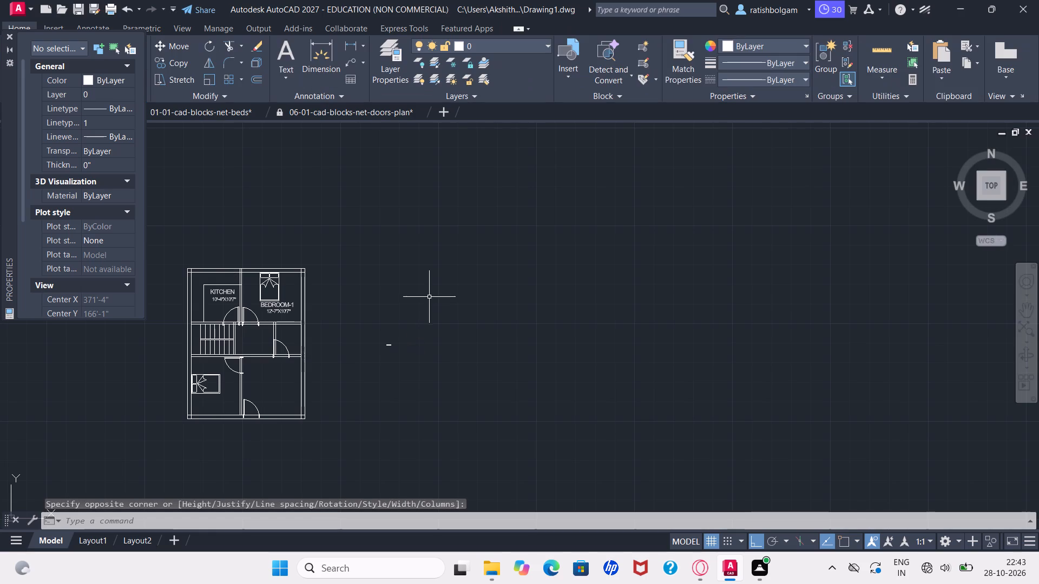
Set the text height of the TOILET label east of the plan to 10".
ctrl+scroll(401, 328, up, 5)
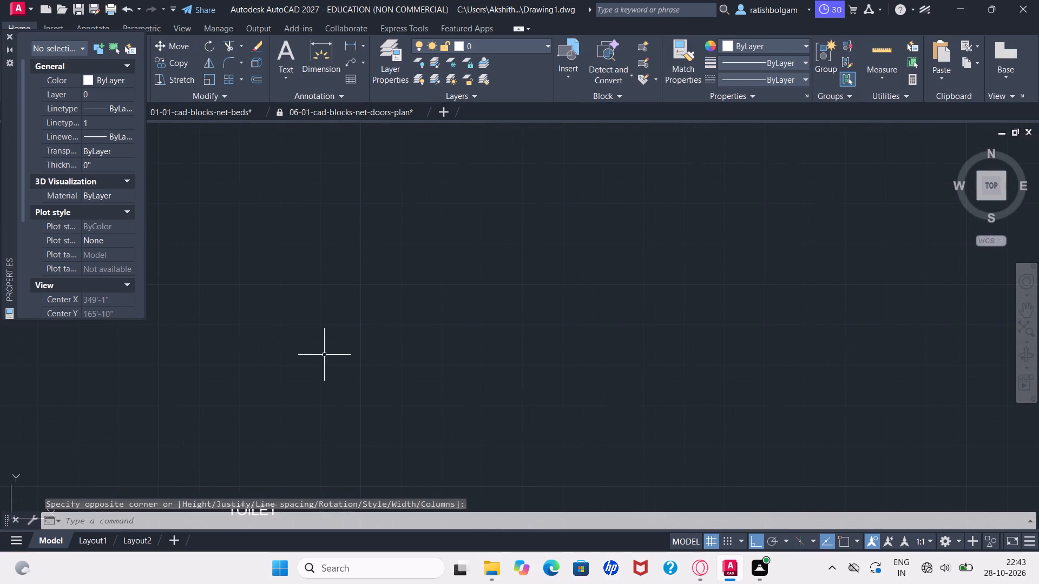
scroll(319, 355, left, 2)
scroll(319, 355, right, 1)
ctrl+scroll(319, 355, down, 2)
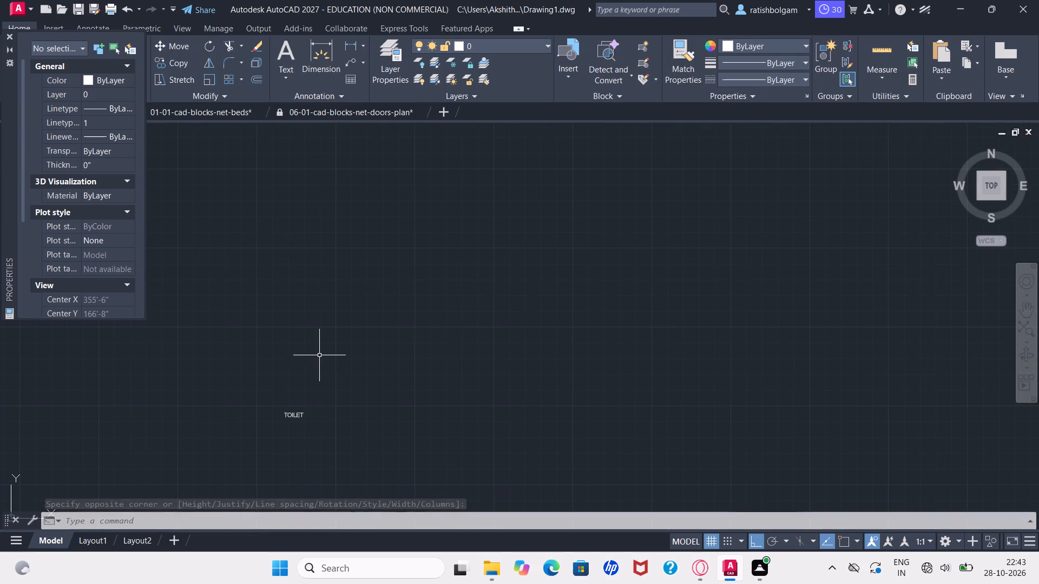
click(295, 413)
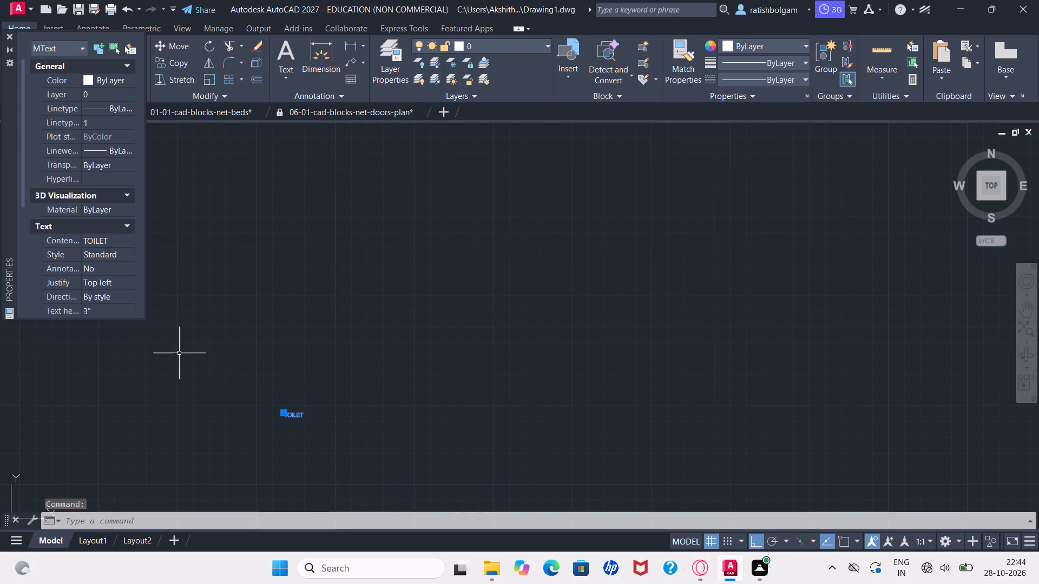
click(90, 303)
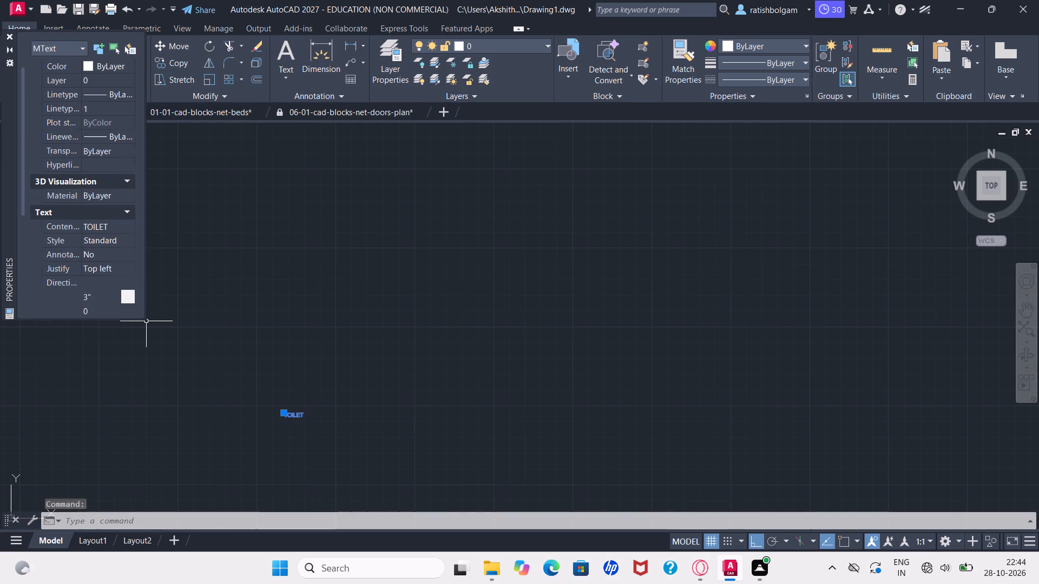
key(1)
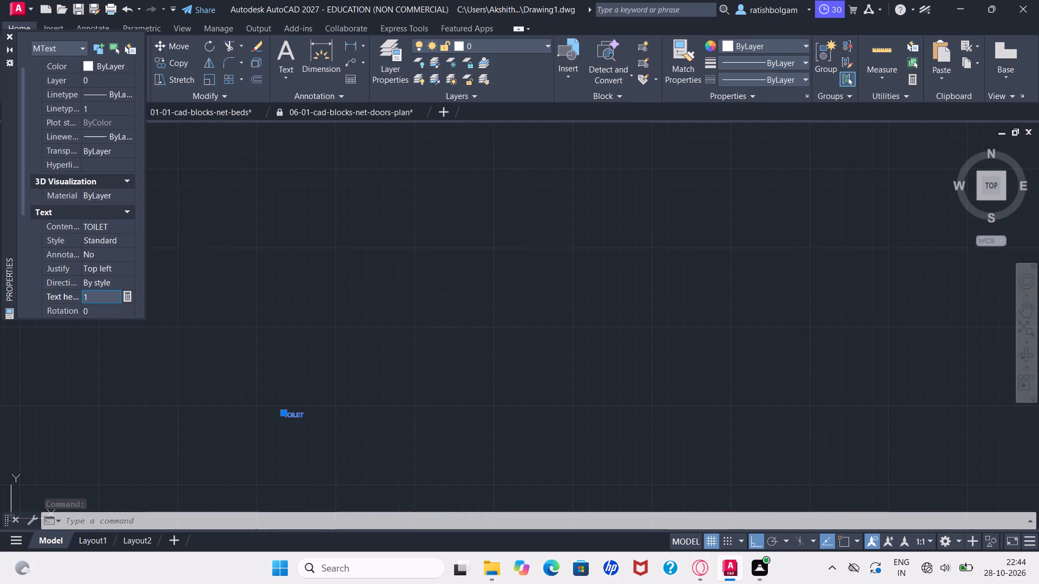
key(0)
key(shift+quotedbl)
key(Return)
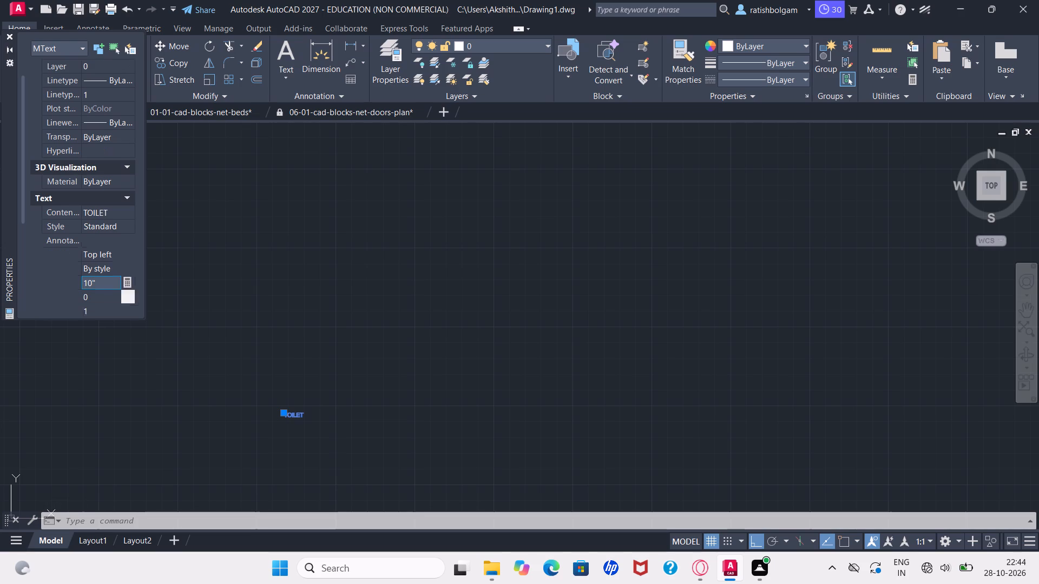
Copy the TOILET label and paste it inside the small room below BEDROOM-1, above the door swing, at about 319'-9", 165'.
ctrl+scroll(106, 298, down, 2)
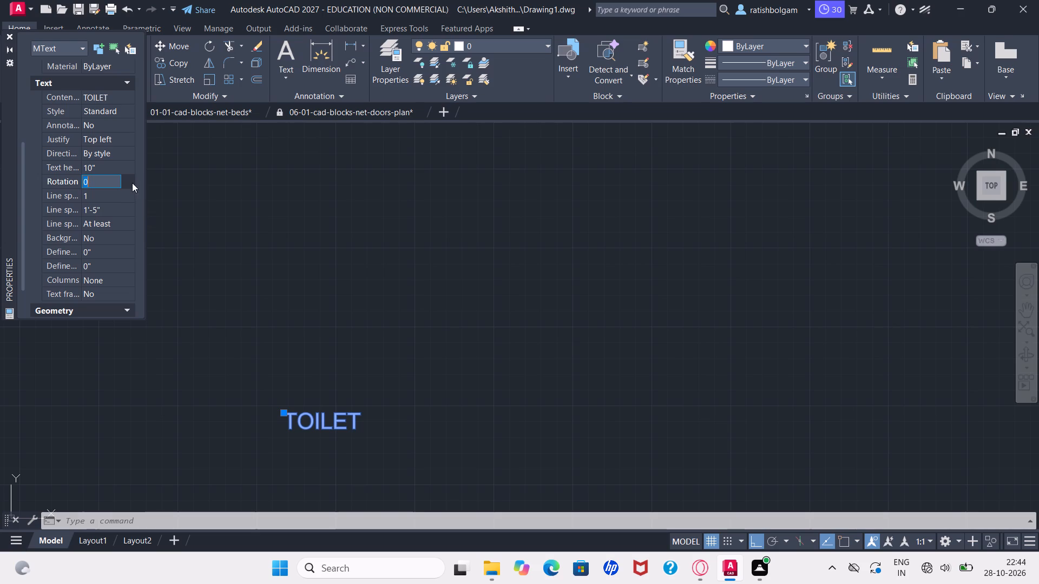
scroll(124, 183, up, 1)
ctrl+scroll(290, 435, down, 3)
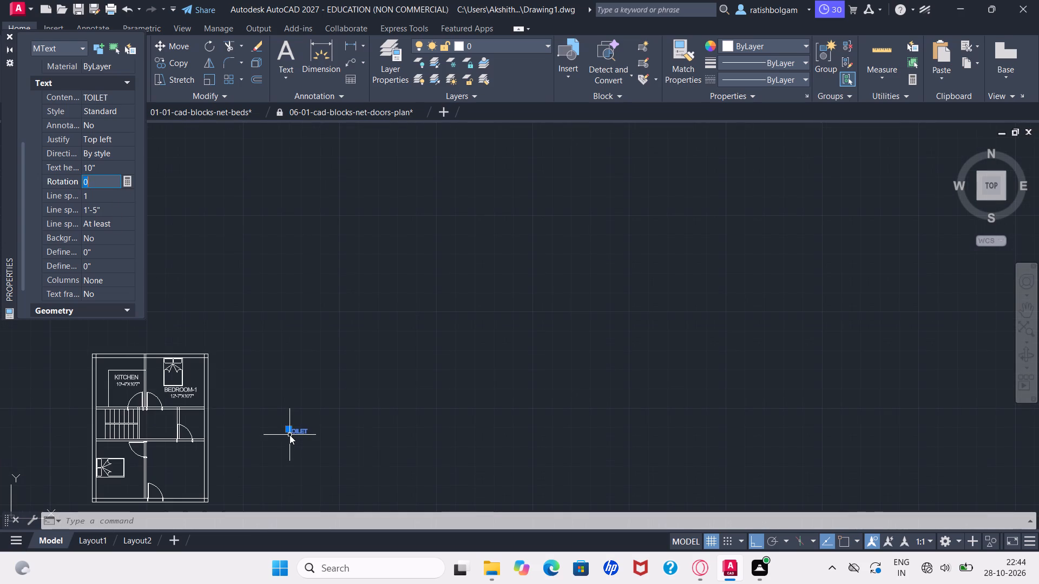
key(ctrl+c)
key(ctrl+v)
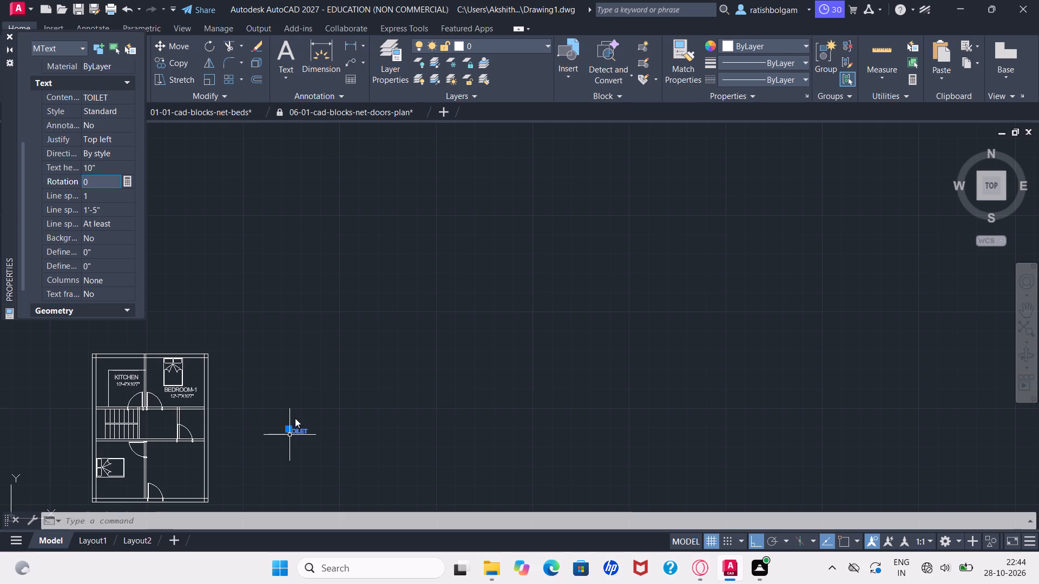
click(296, 427)
key(ctrl+c)
key(ctrl+v)
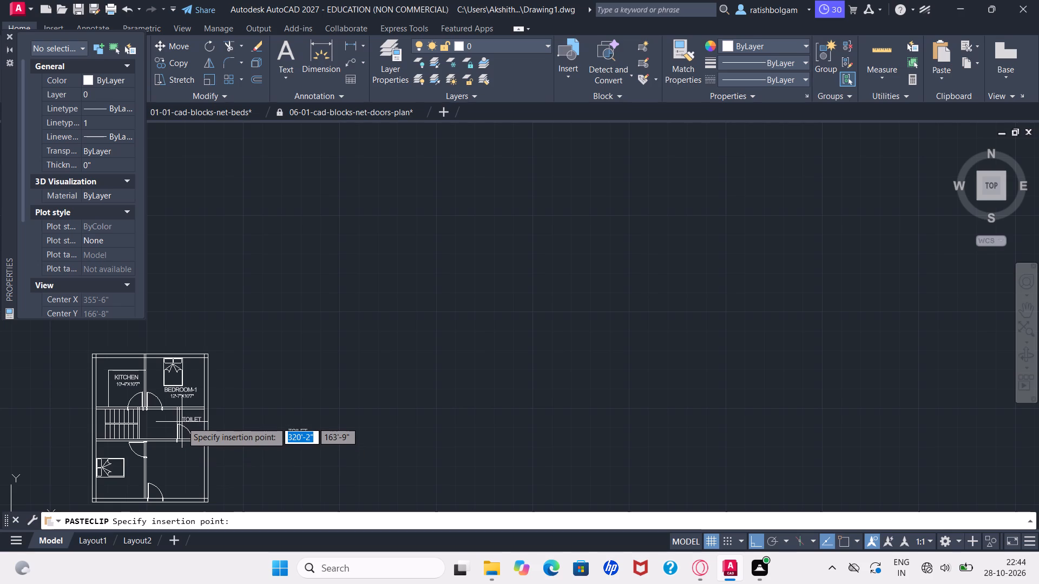
scroll(182, 422, right, 1)
ctrl+scroll(182, 422, up, 1)
ctrl+scroll(182, 422, right, 1)
ctrl+scroll(182, 422, up, 1)
ctrl+scroll(182, 422, right, 1)
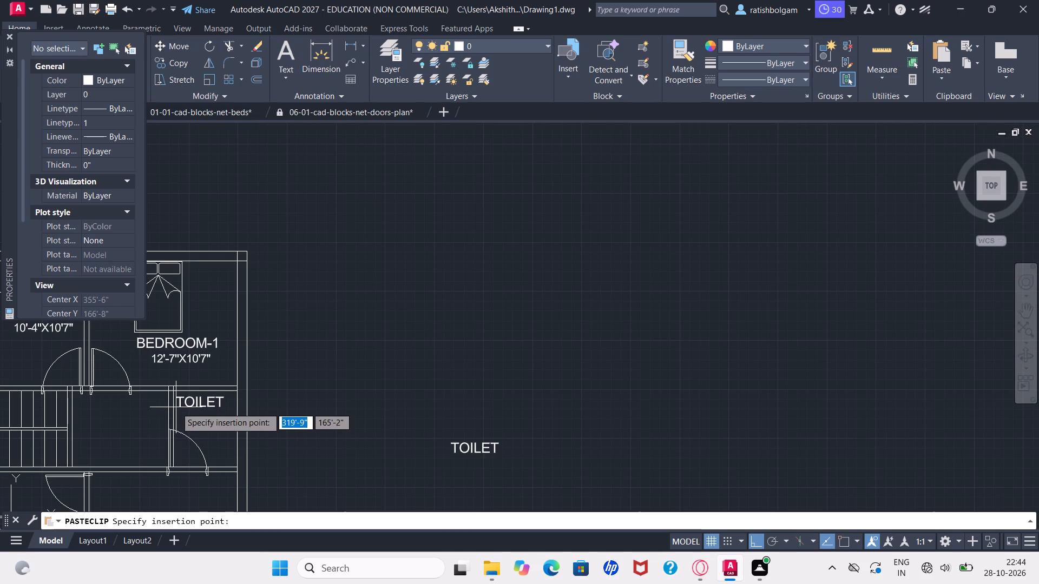
click(175, 409)
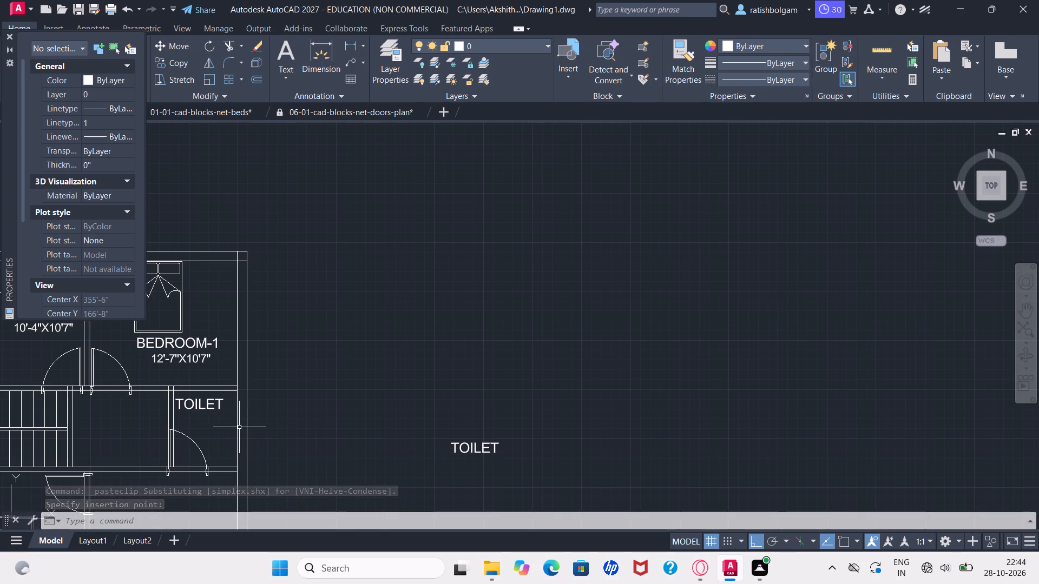
Delete the spare TOILET label in the empty area east of the floor plan.
click(475, 447)
key(Delete)
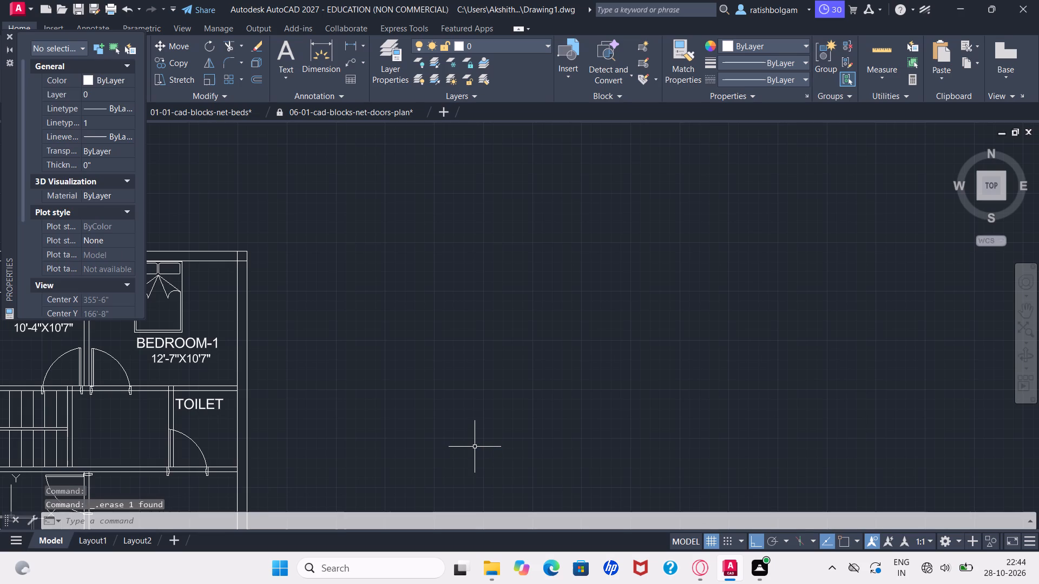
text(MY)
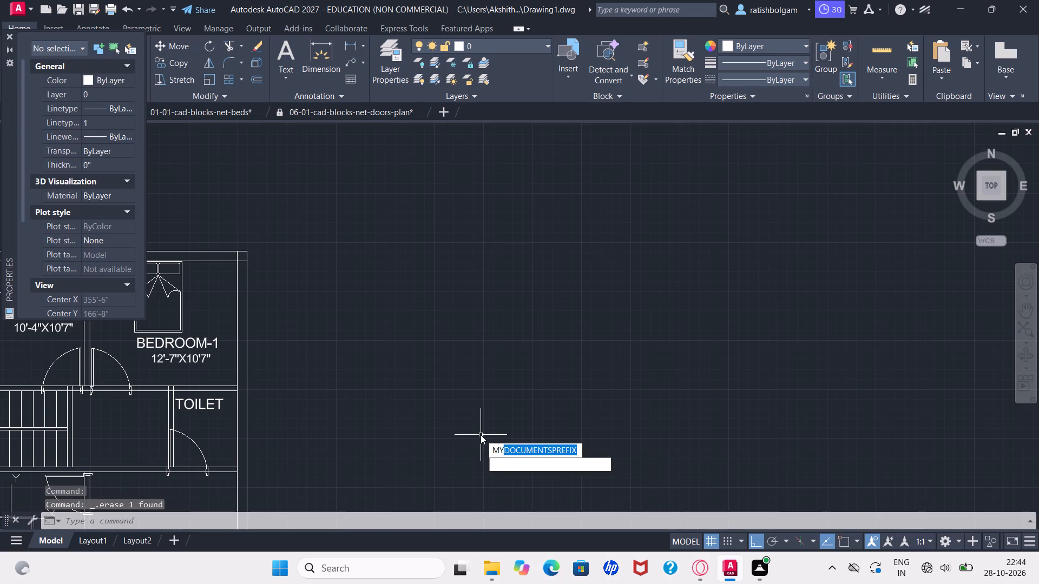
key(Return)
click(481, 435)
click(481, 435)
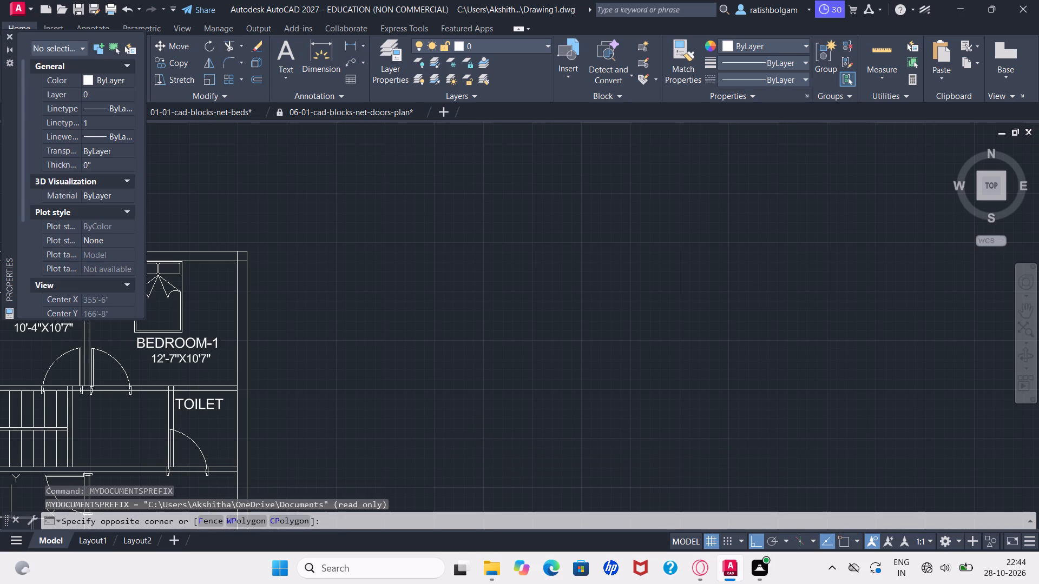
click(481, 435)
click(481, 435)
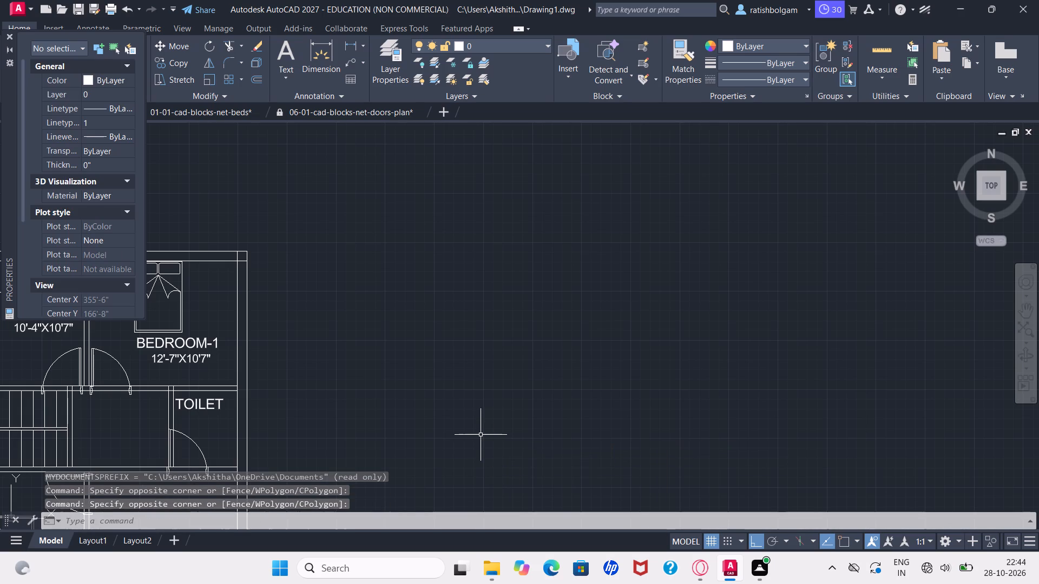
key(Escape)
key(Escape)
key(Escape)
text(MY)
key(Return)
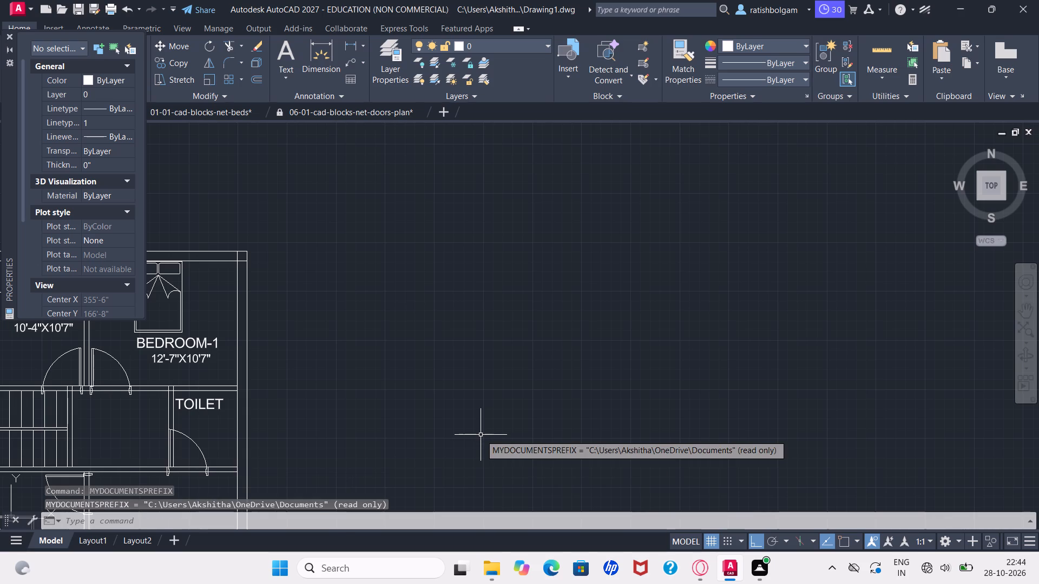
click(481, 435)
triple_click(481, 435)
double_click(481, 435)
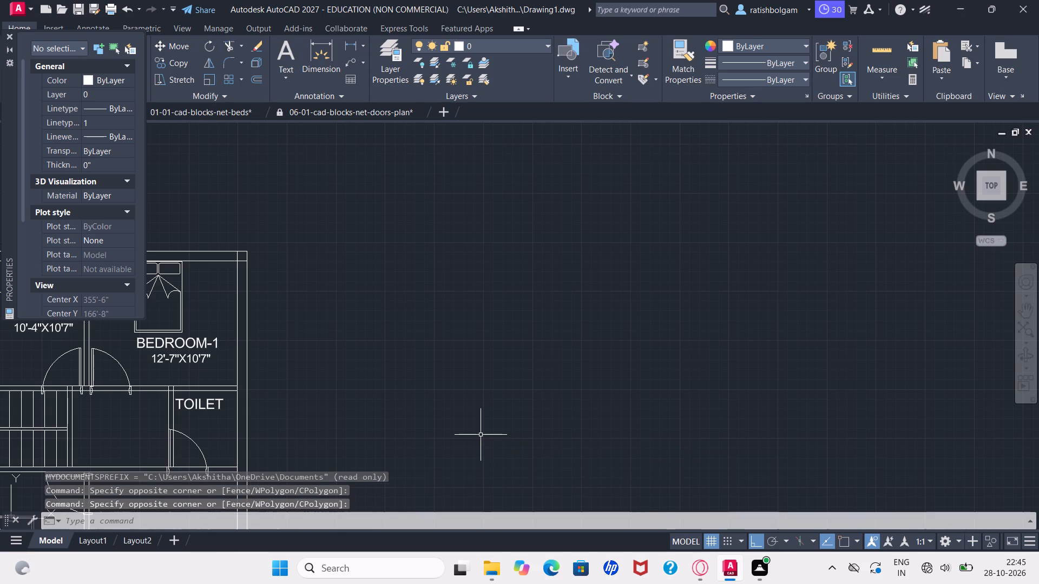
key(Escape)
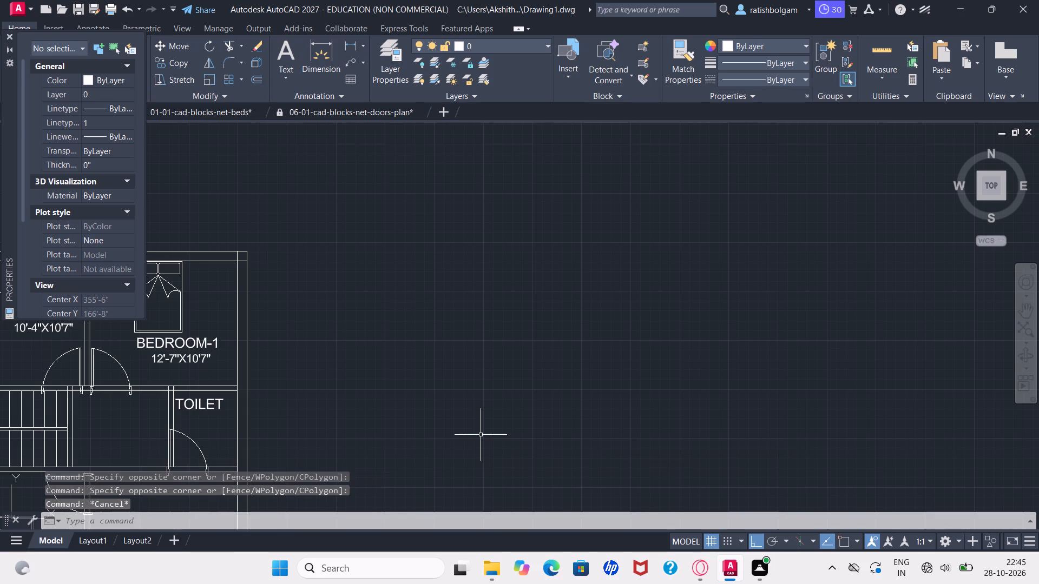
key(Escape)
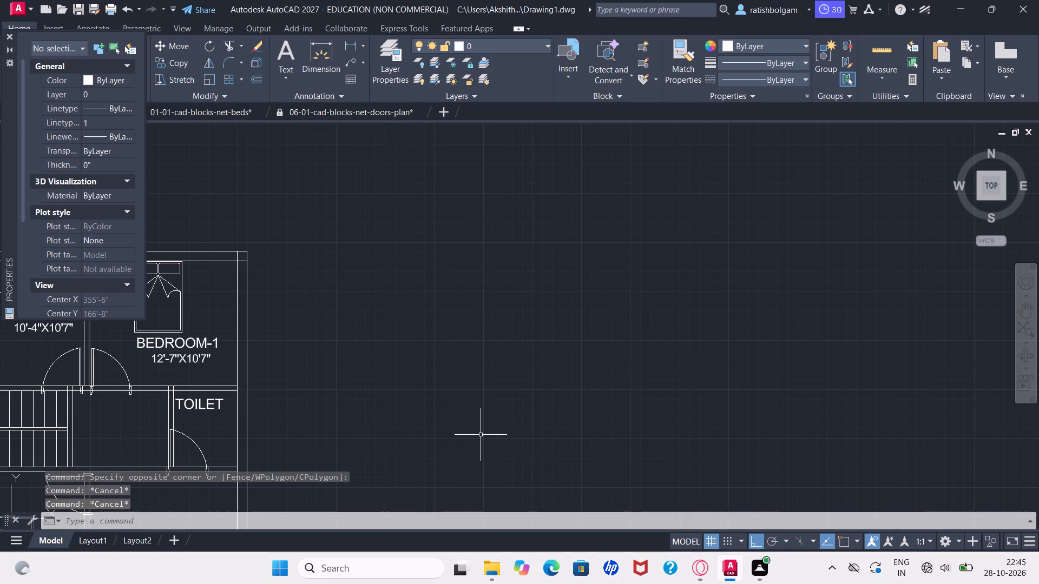
Create the multiline text 5'-10"X6'6" in the empty area east of the floor plan, at about 348'-7", 167'-6".
key(m)
key(t)
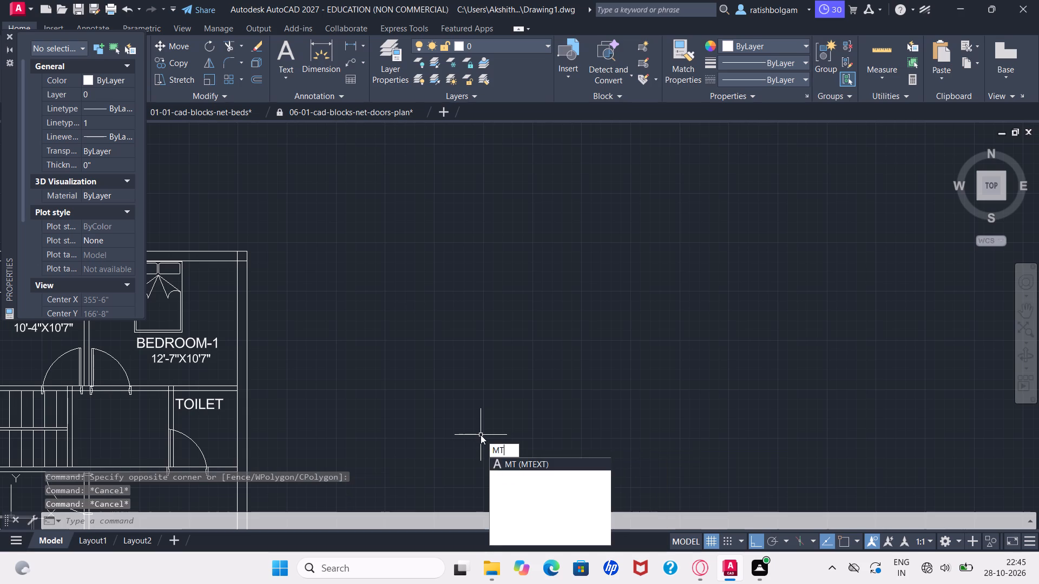
key(Return)
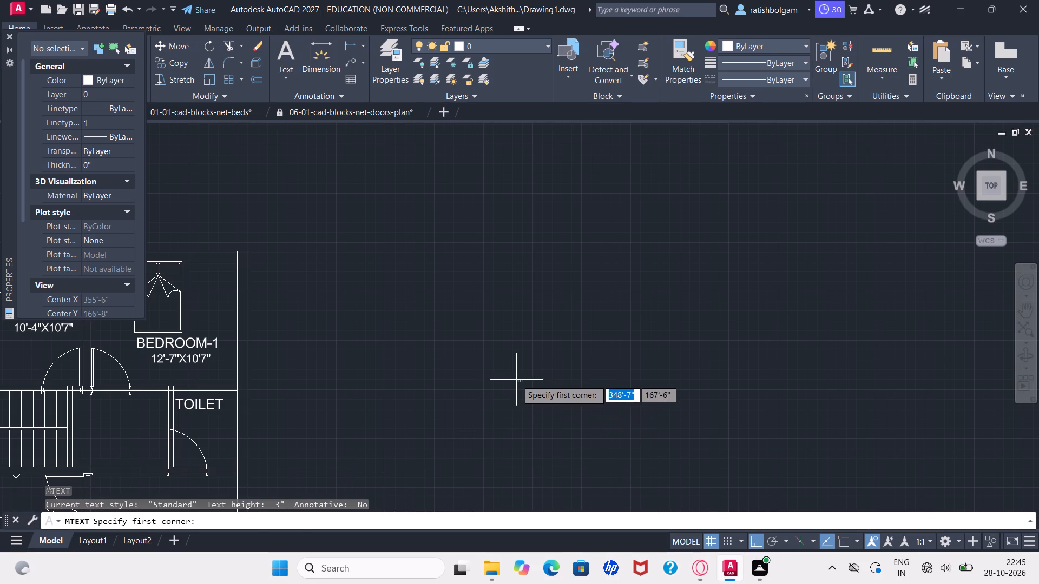
click(516, 380)
click(516, 380)
click(516, 380)
click(516, 380)
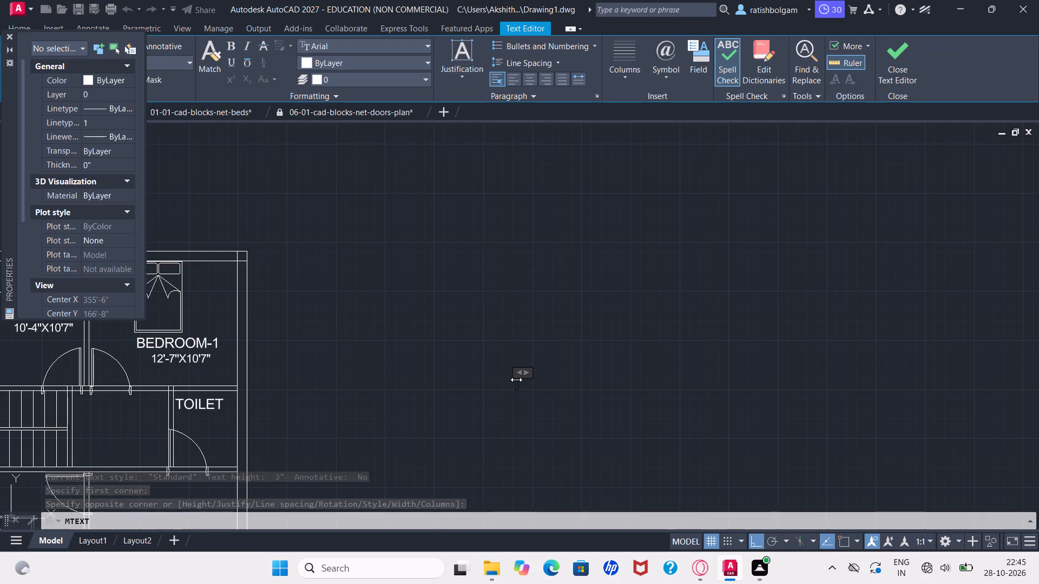
key(5)
key(apostrophe)
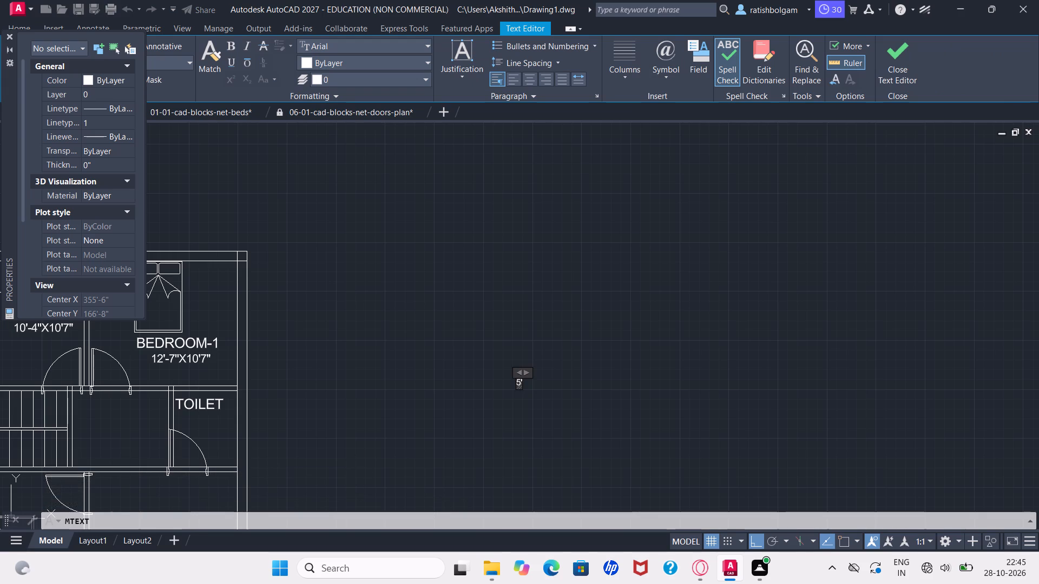
key(minus)
key(1)
key(0)
key(shift+quotedbl)
key(x)
text(6'6)
key(shift+quotedbl)
click(508, 355)
Set the text height of the 5'-10"X6'6" label east of the plan to 8".
ctrl+scroll(518, 379, up, 3)
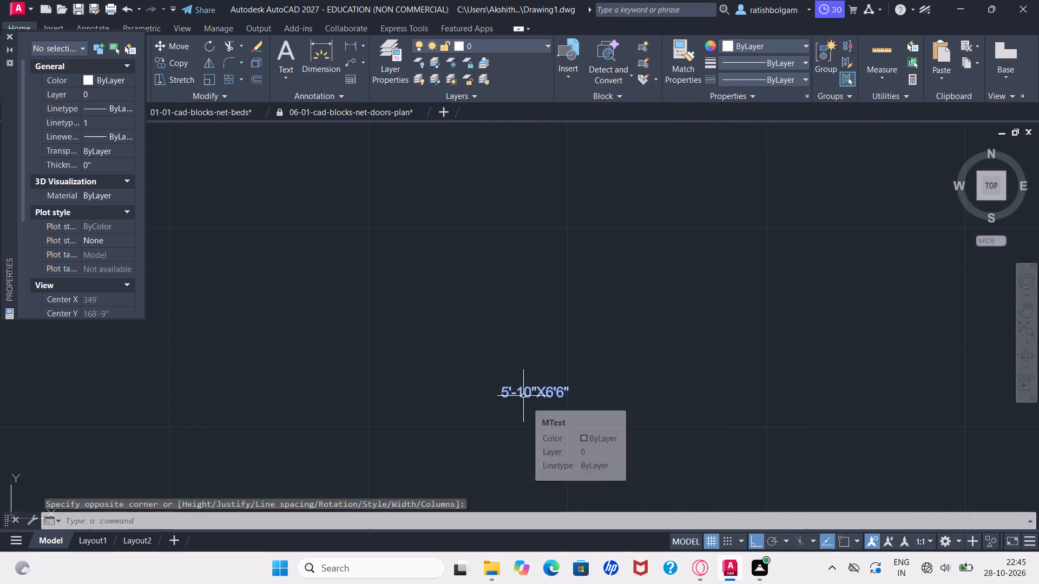
click(526, 392)
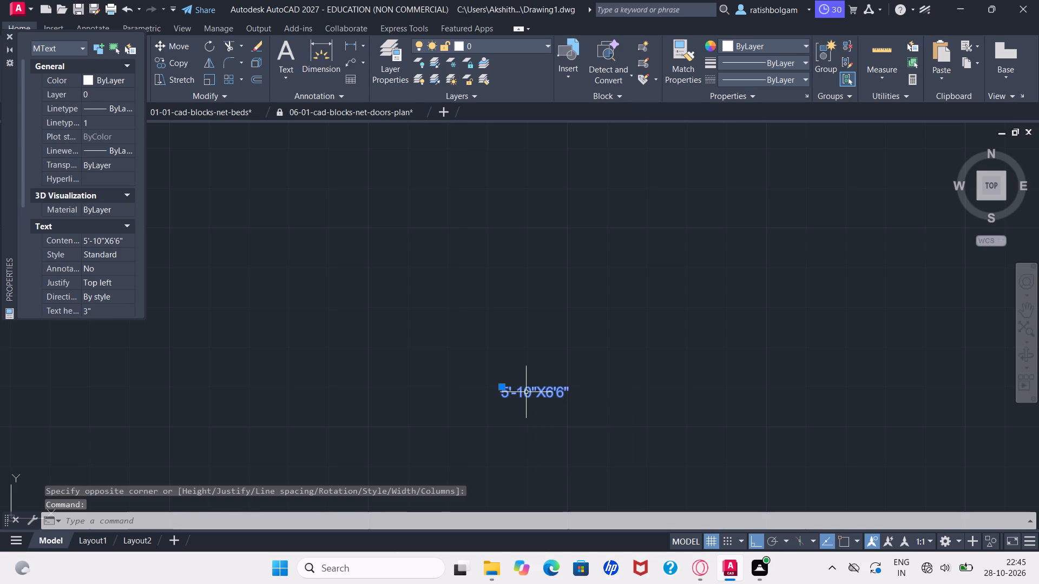
click(91, 309)
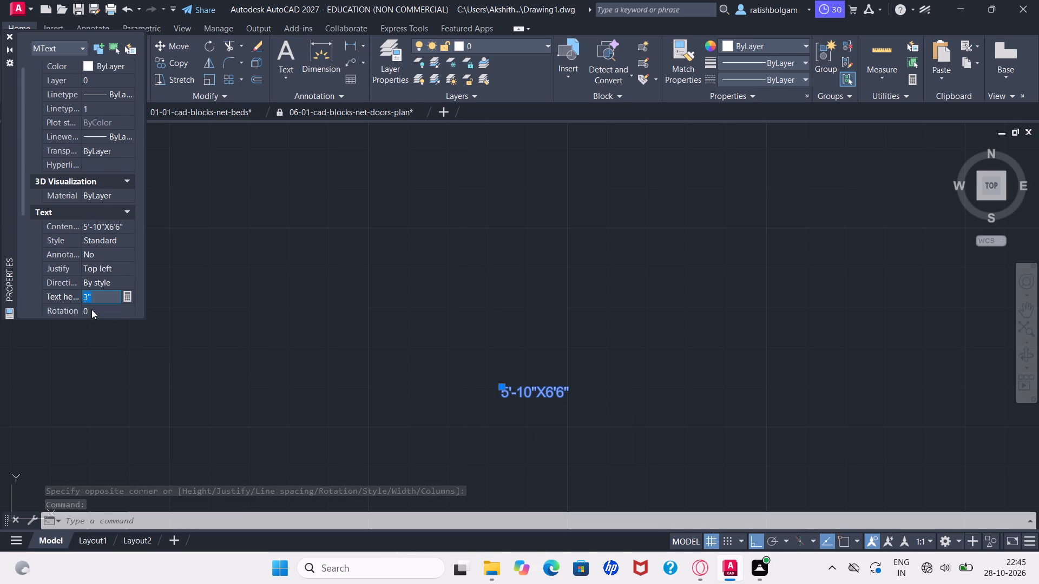
key(8)
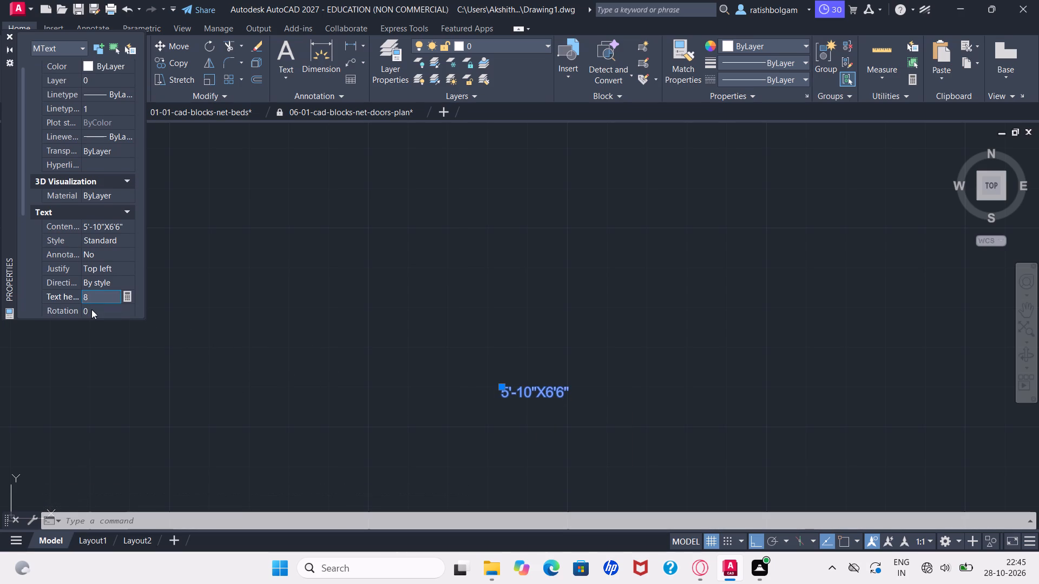
key(shift+quotedbl)
key(Return)
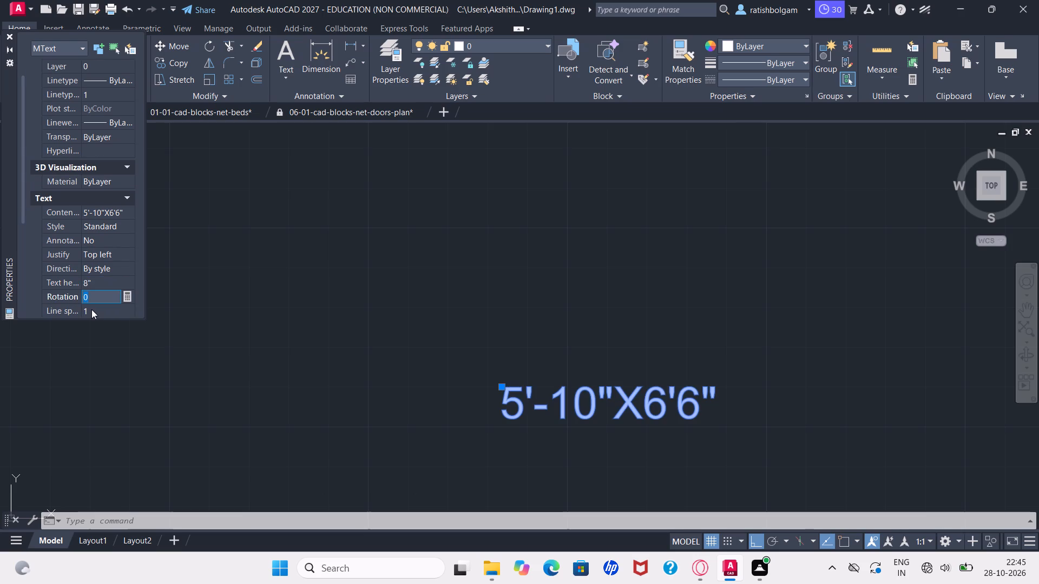
Copy the 5'-10"X6'6" label and paste it directly below the TOILET label, at about 320', 163'-11".
ctrl+scroll(91, 309, down, 3)
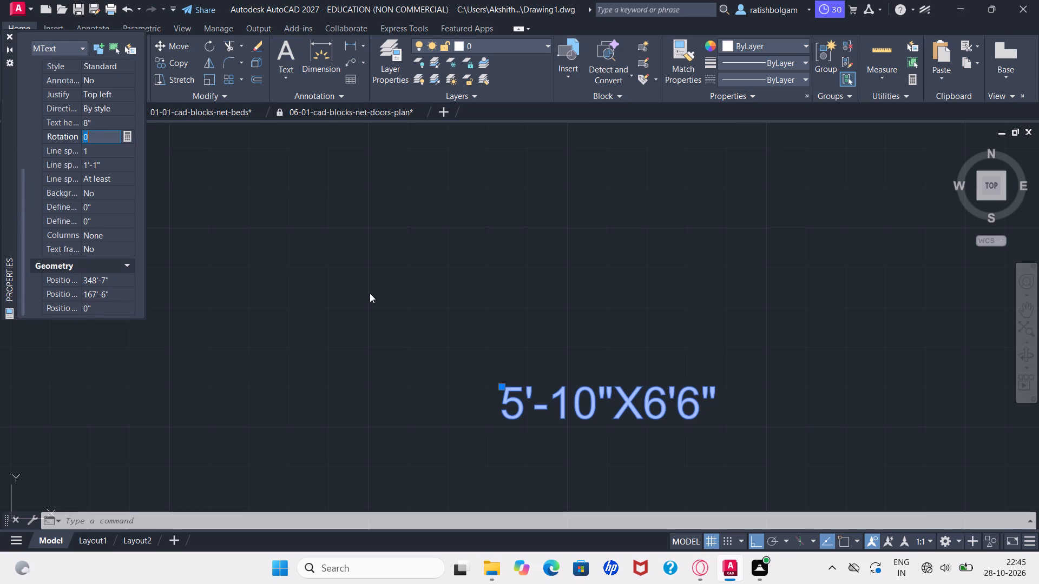
ctrl+scroll(489, 368, down, 4)
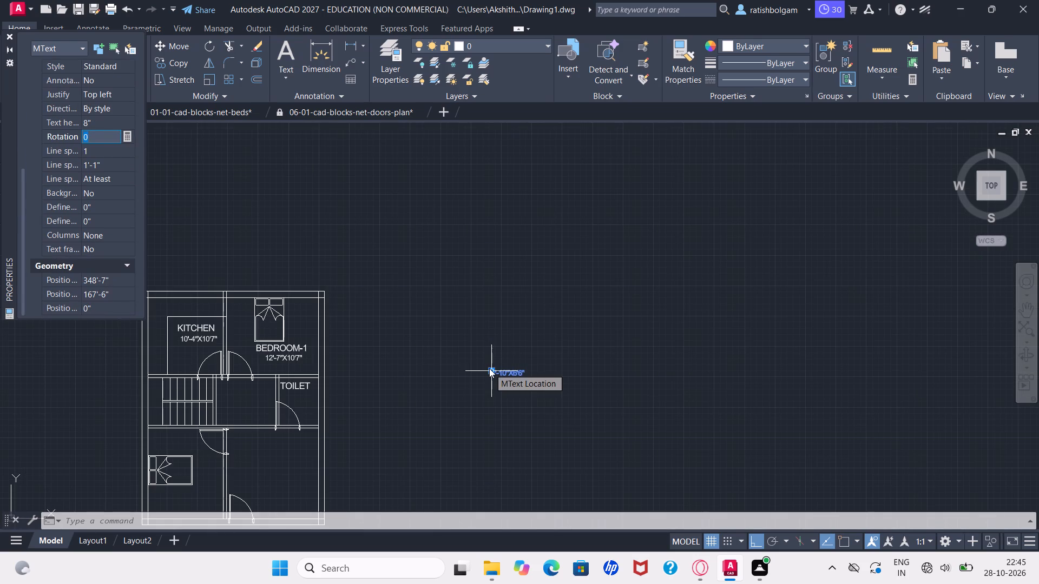
click(504, 338)
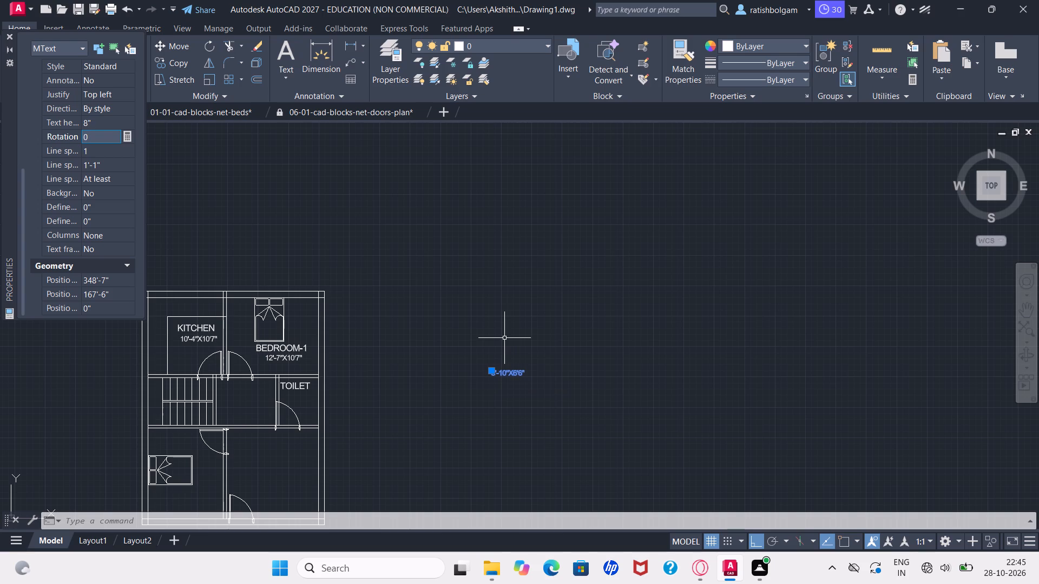
click(498, 375)
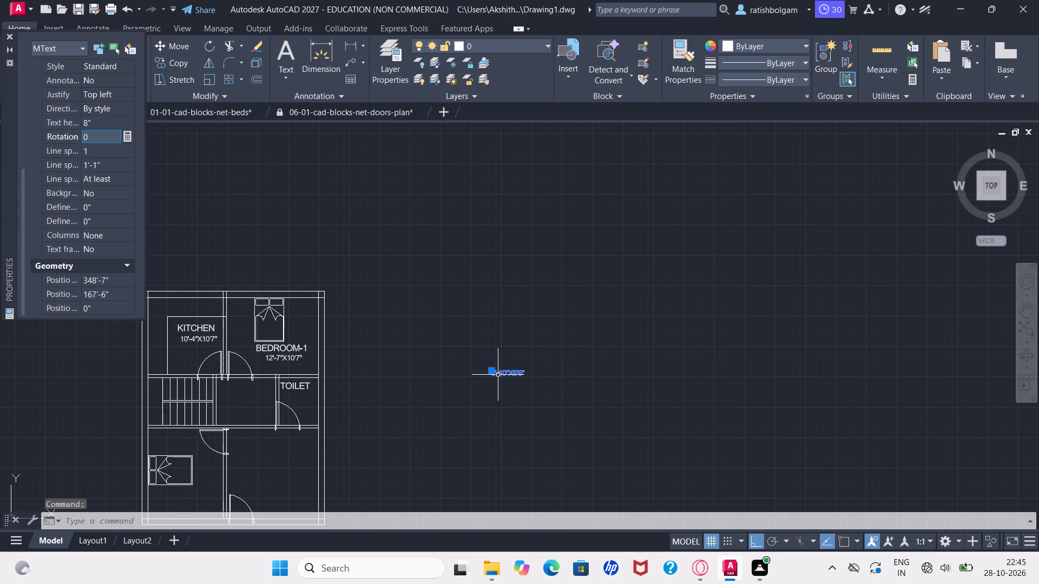
key(ctrl+c)
key(ctrl+v)
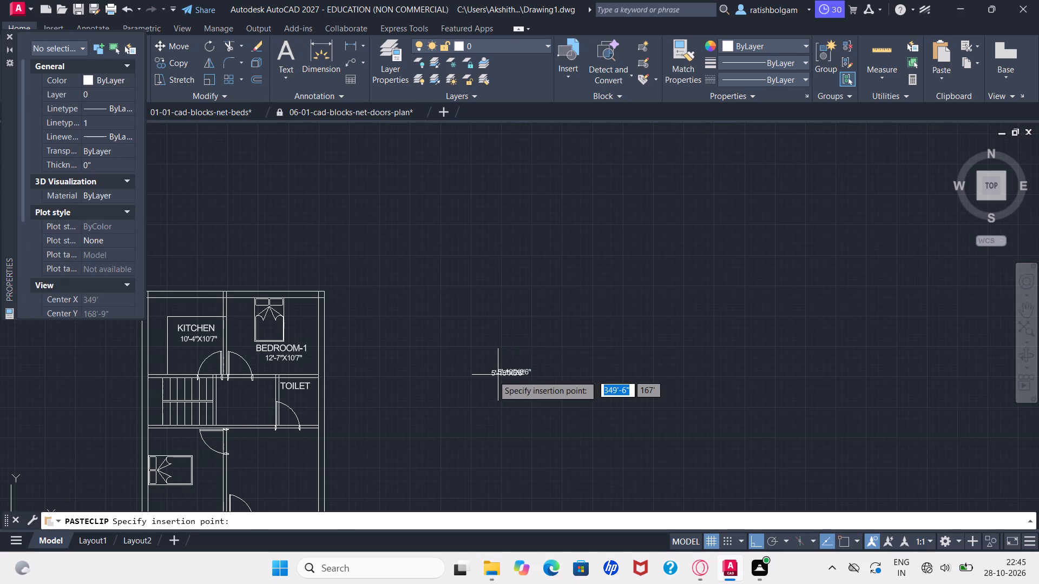
click(282, 397)
key(Escape)
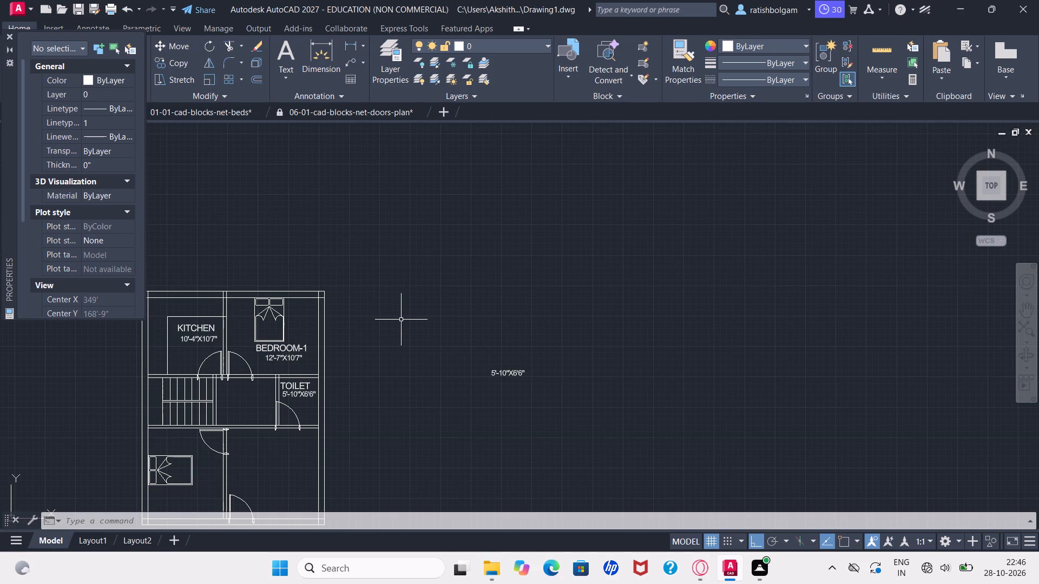
Create the multiline text "BEDROOM-2" in the empty area east of the floor plan, at about 337'-1", 173'-9".
text(MT)
key(Return)
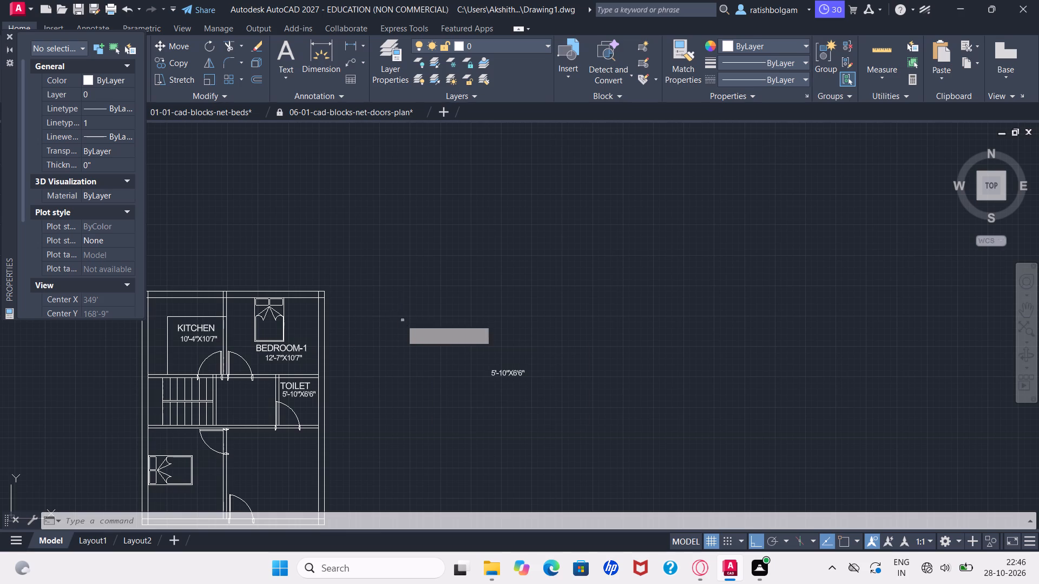
click(407, 326)
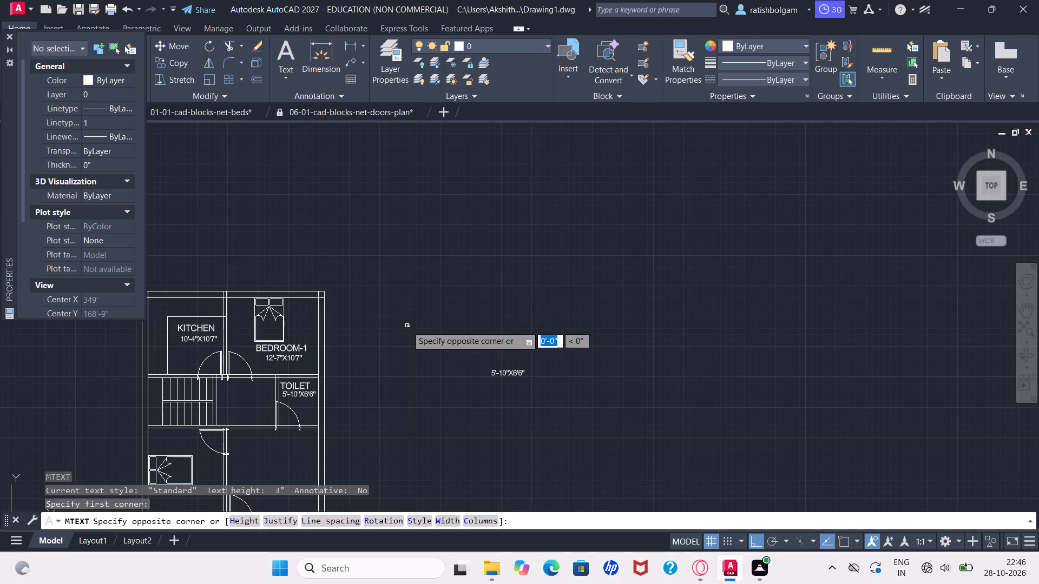
click(407, 326)
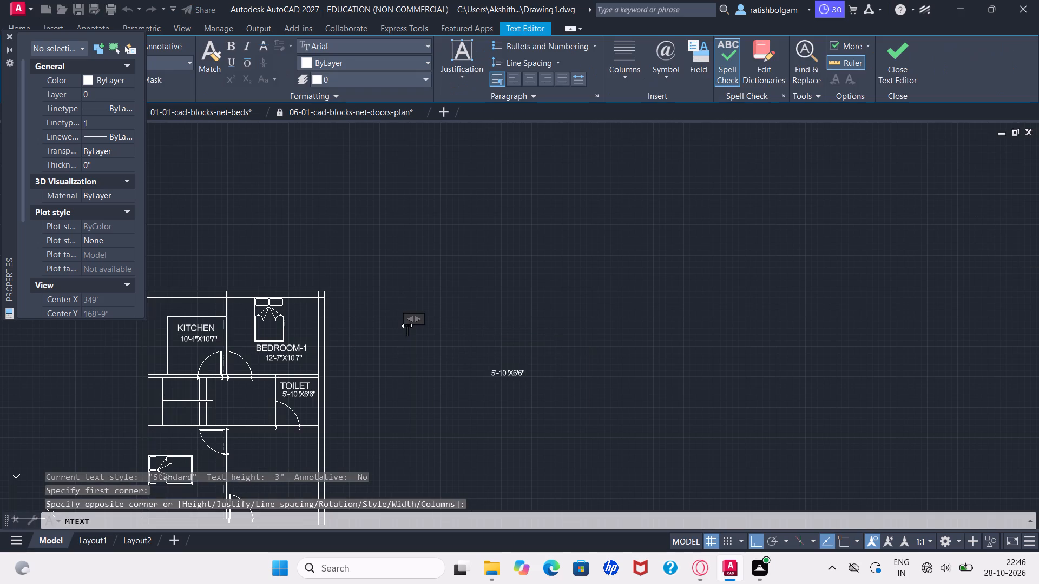
text(BE)
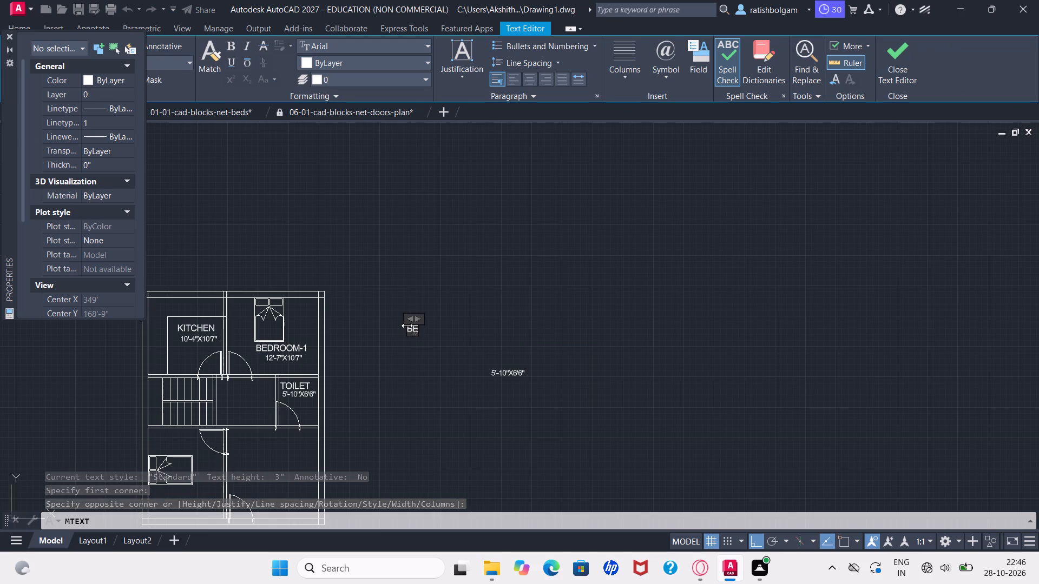
text(DR)
text(OO)
key(m)
key(minus)
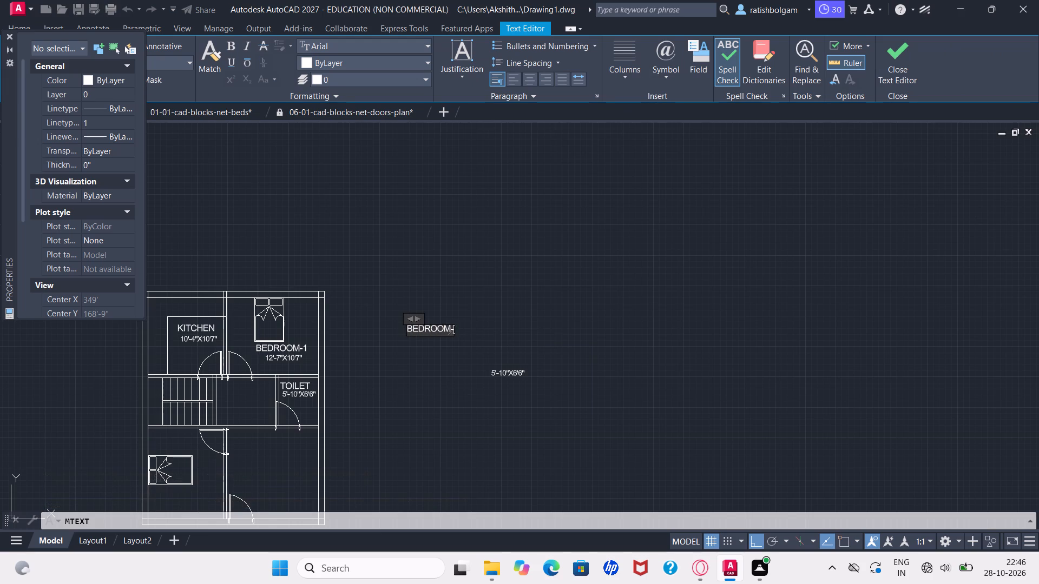
key(2)
click(443, 280)
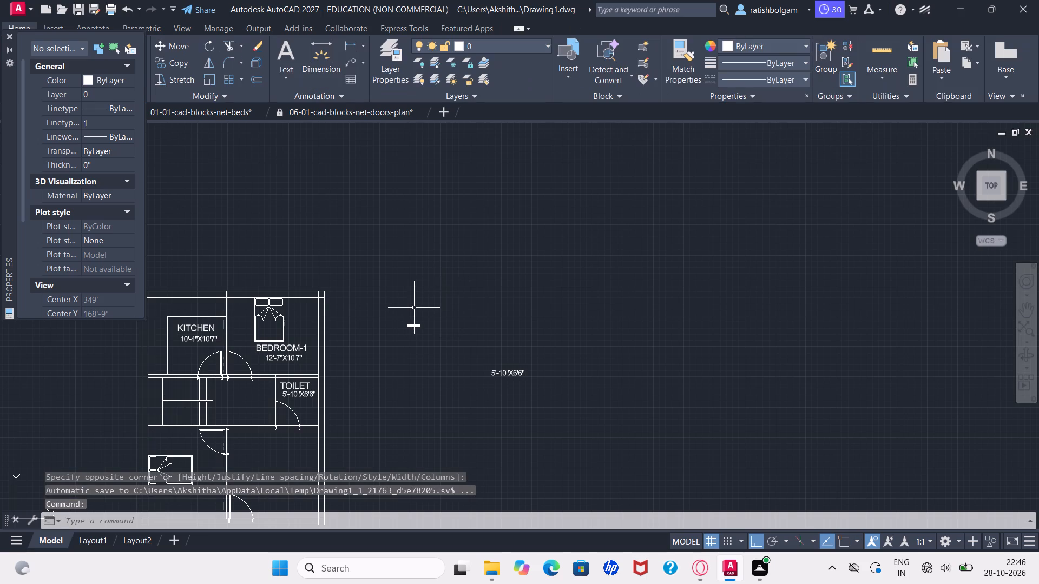
Set the text height of the BEDROOM-2 label east of the plan to 10".
ctrl+scroll(414, 308, up, 3)
ctrl+scroll(414, 308, down, 2)
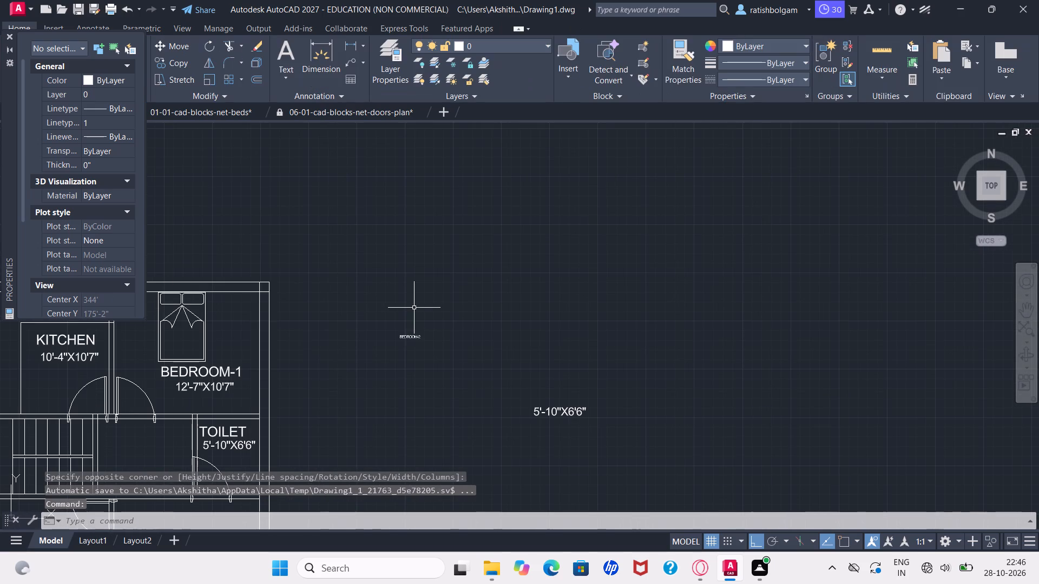
click(411, 338)
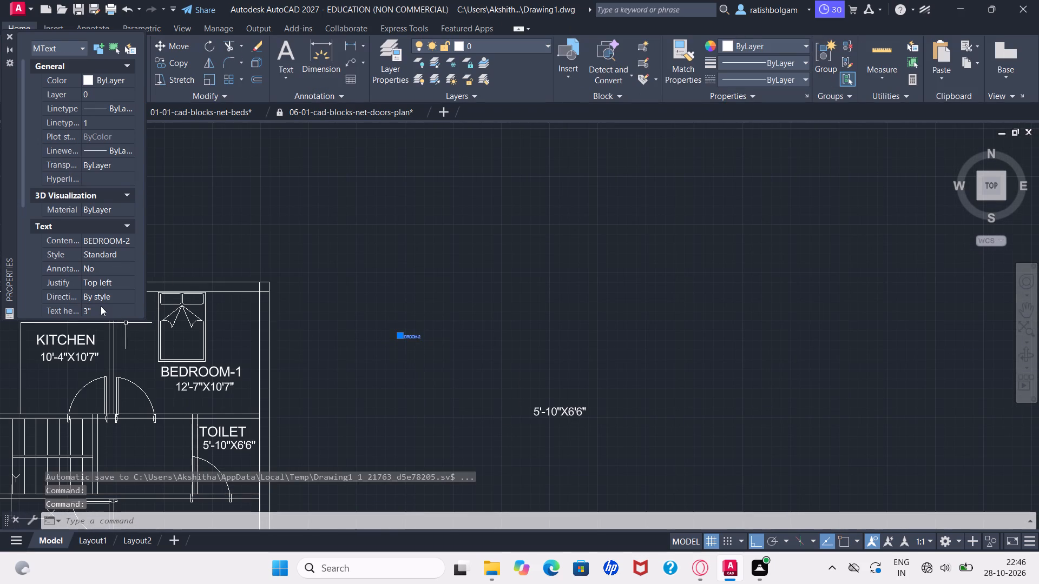
click(101, 306)
key(1)
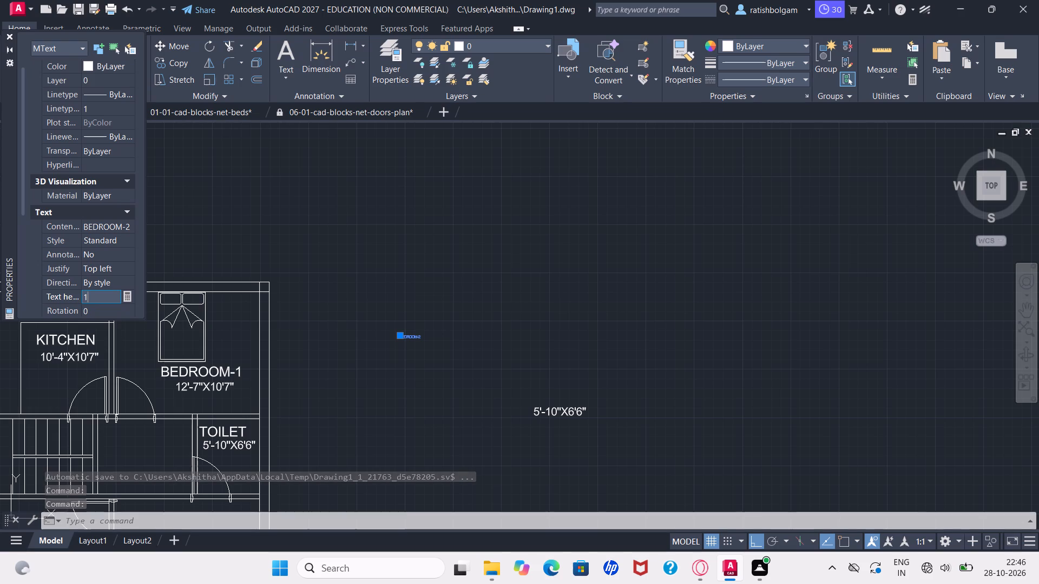
key(0)
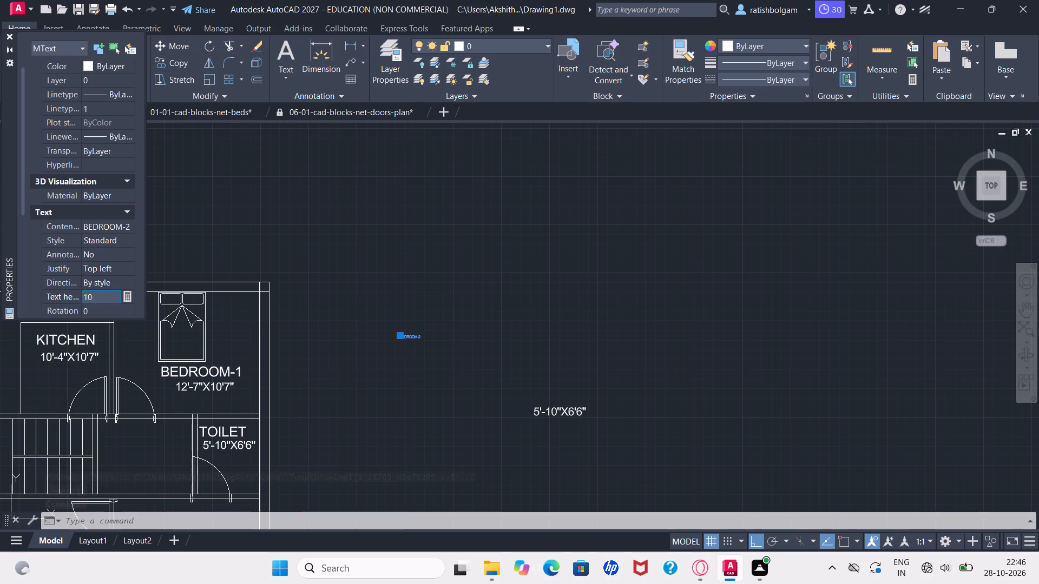
key(shift+quotedbl)
key(Return)
Copy the BEDROOM-2 label and paste it below the bed in the southwest room, at about 302'-5", 149'-11".
ctrl+scroll(101, 306, down, 3)
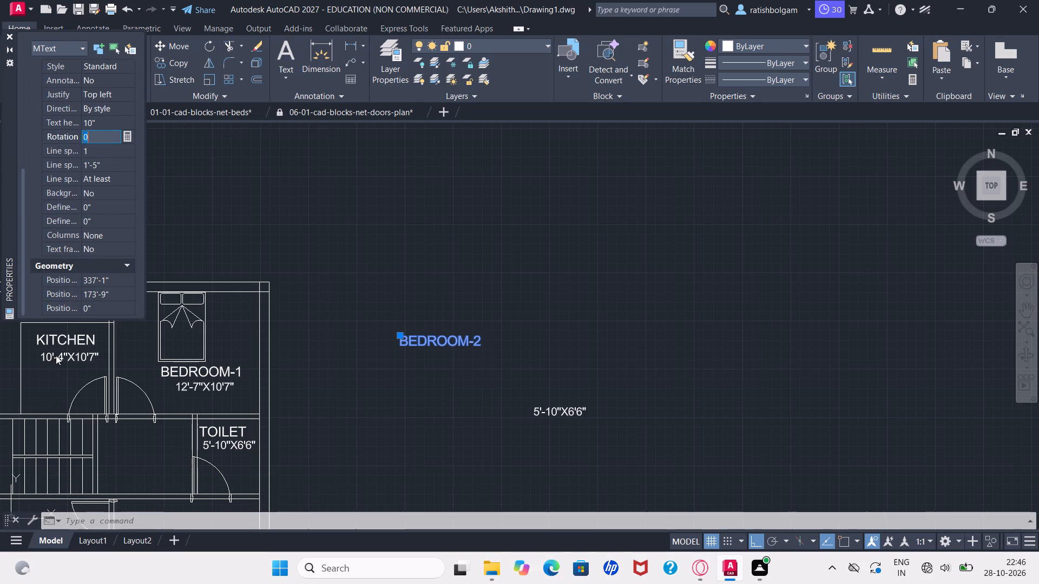
ctrl+scroll(56, 355, down, 2)
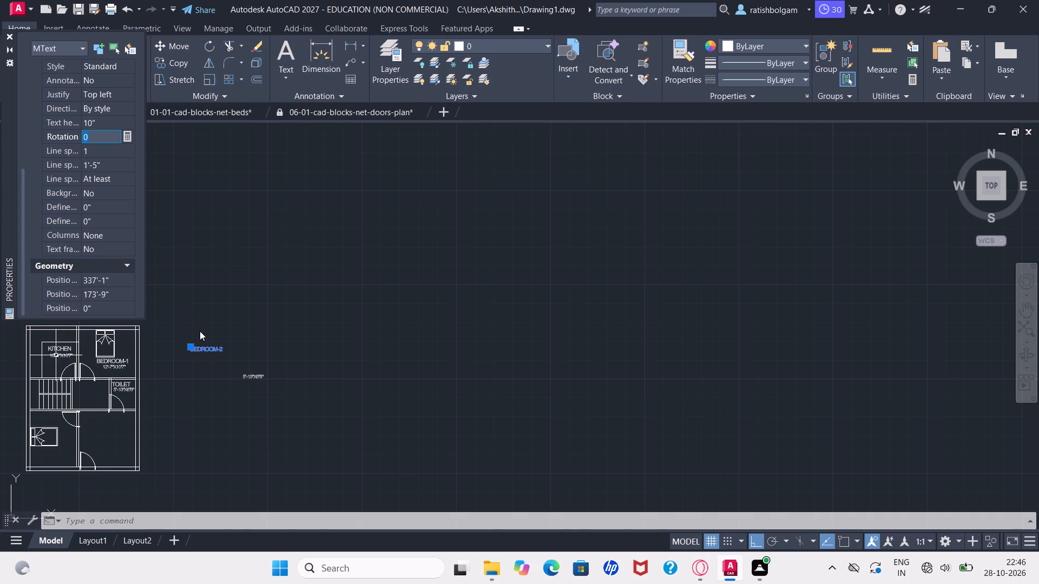
click(203, 350)
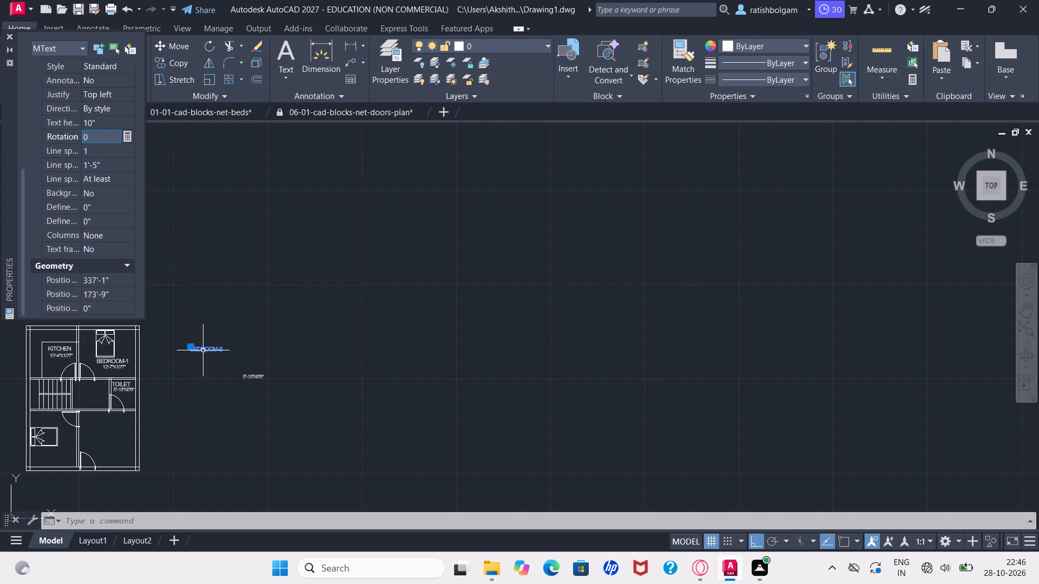
key(ctrl+c)
key(ctrl+v)
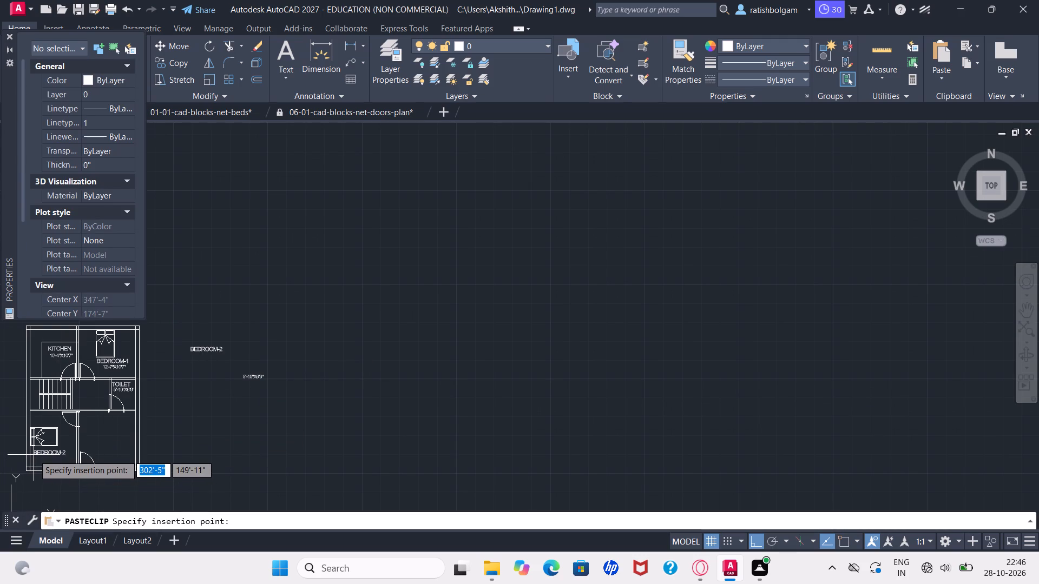
click(34, 455)
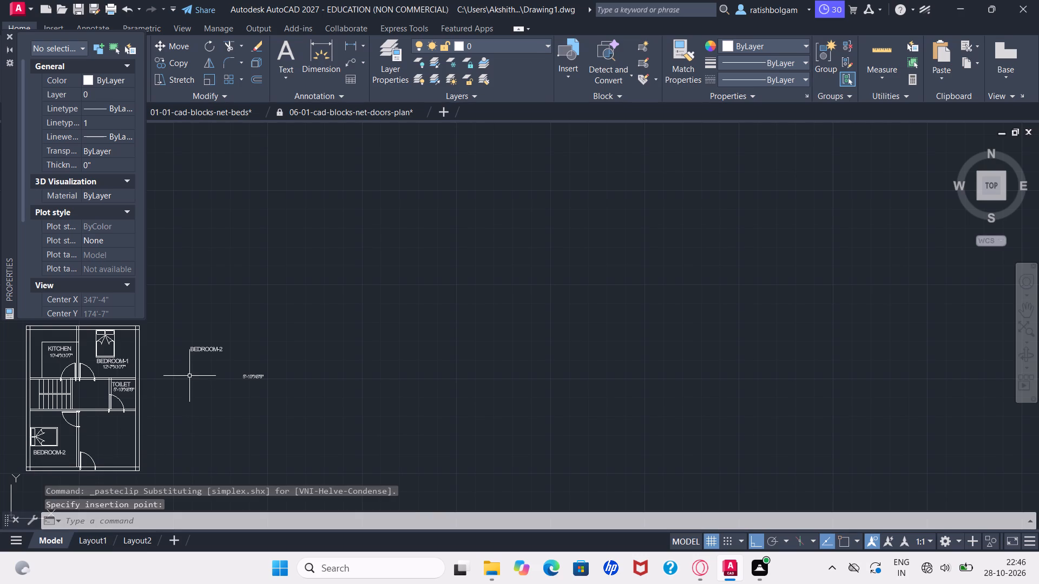
Delete the leftover BEDROOM-2 and 5'-10"X6'6" labels from the empty area east of the floor plan.
click(201, 351)
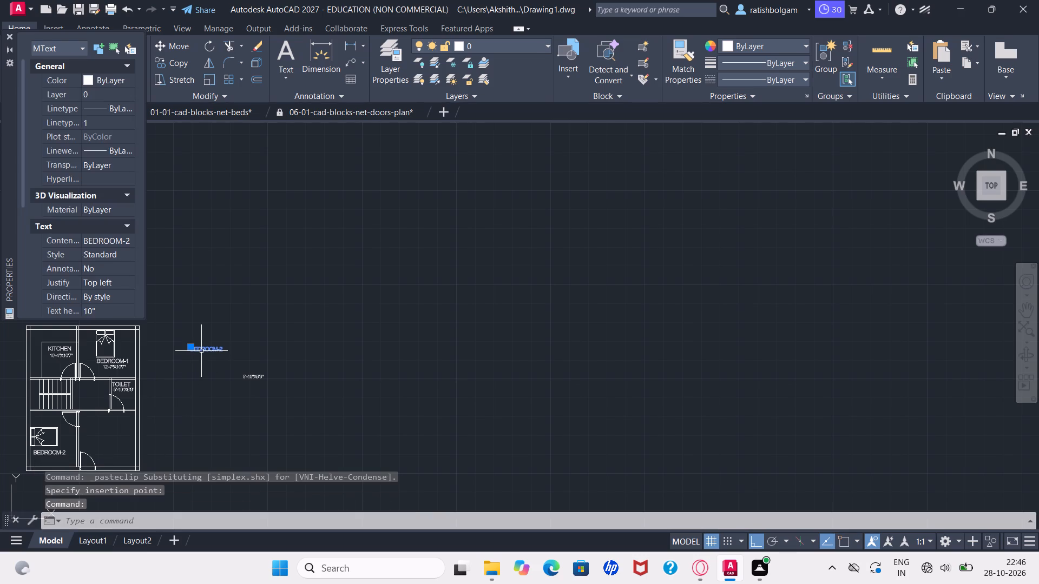
key(Delete)
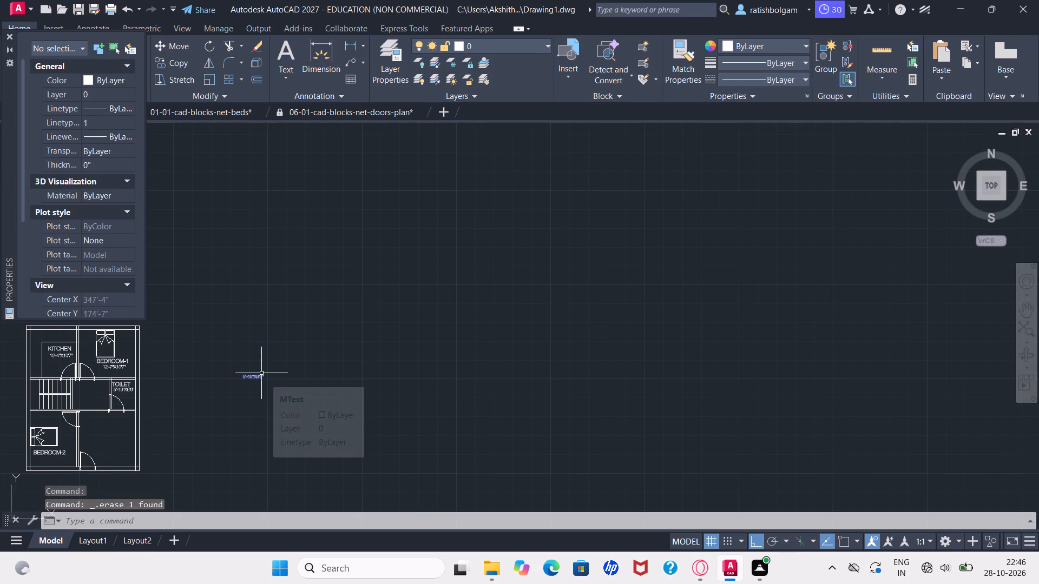
click(260, 376)
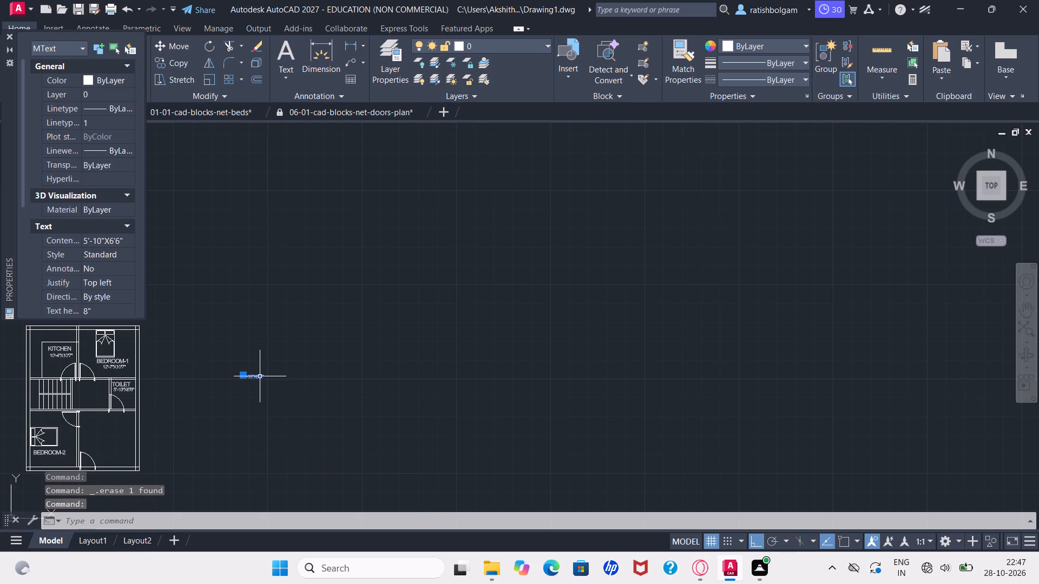
key(Delete)
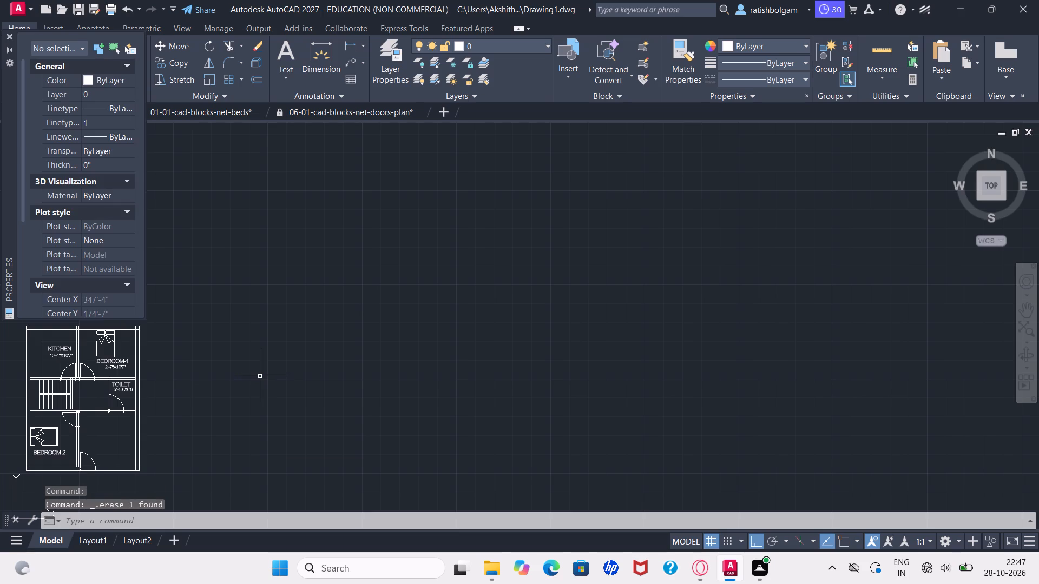
Create the multiline text 10'-4"X12'5" in the empty area east of the floor plan, at about 357'-8", 174'-8".
text(MT)
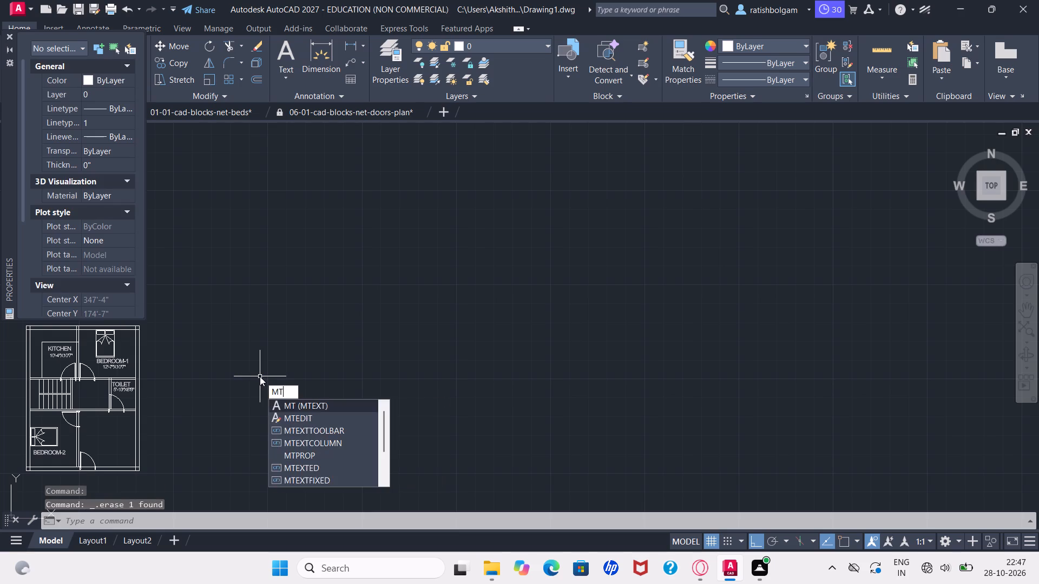
key(Return)
click(284, 343)
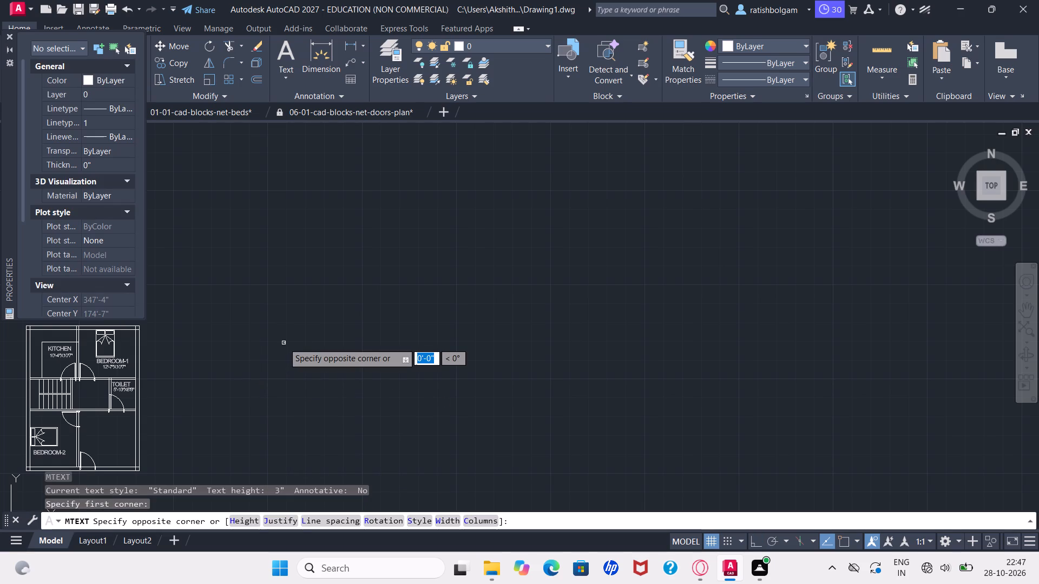
click(284, 343)
click(284, 343)
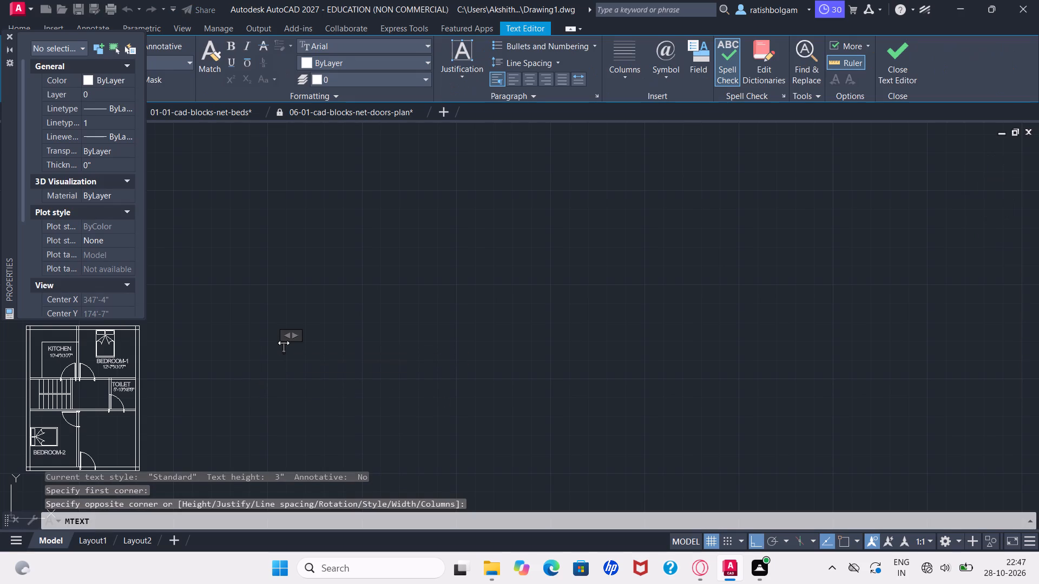
key(1)
key(0)
key(apostrophe)
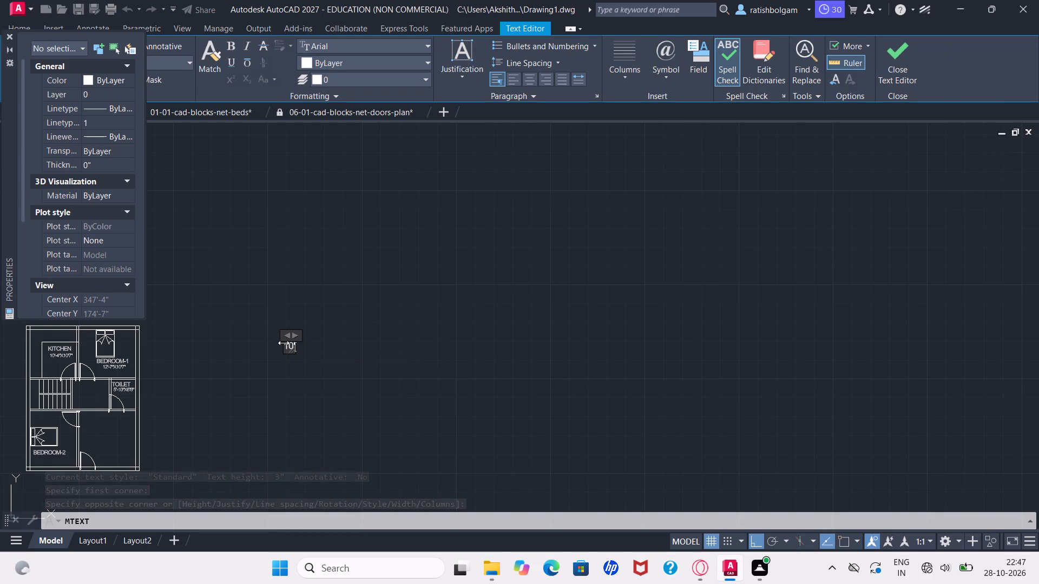
text(-4)
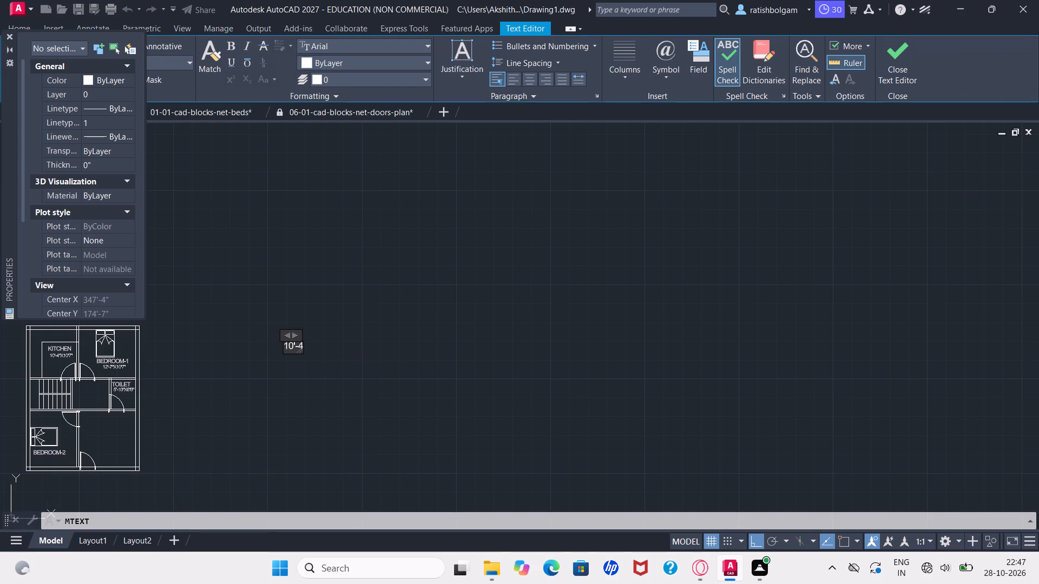
key(shift+quotedbl)
key(x)
text(12)
key(apostrophe)
key(5)
key(shift+quotedbl)
click(316, 281)
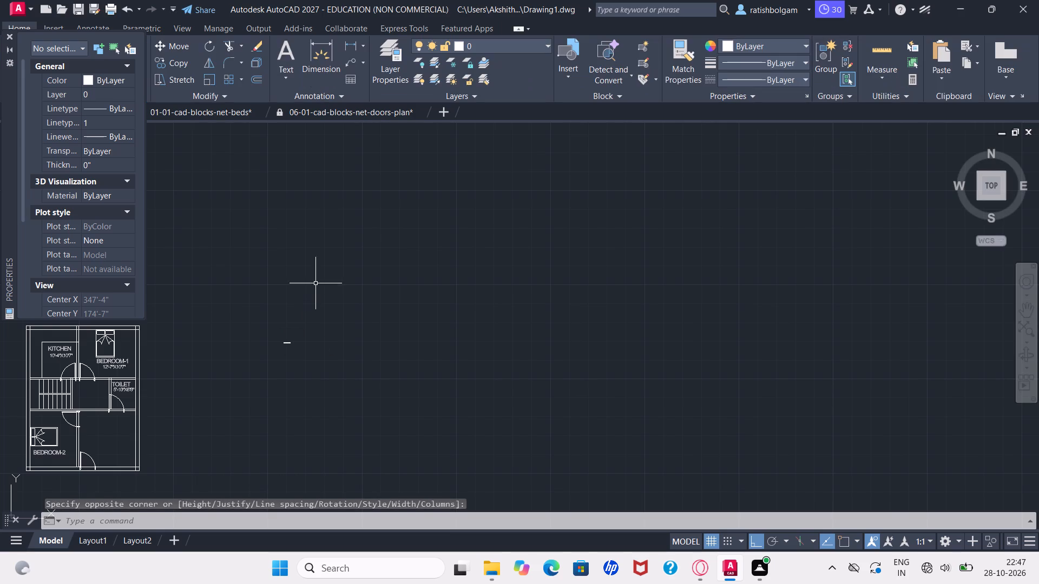
Set the text height of the 10'-4"X12'5" label east of the plan to 8".
ctrl+scroll(302, 326, up, 2)
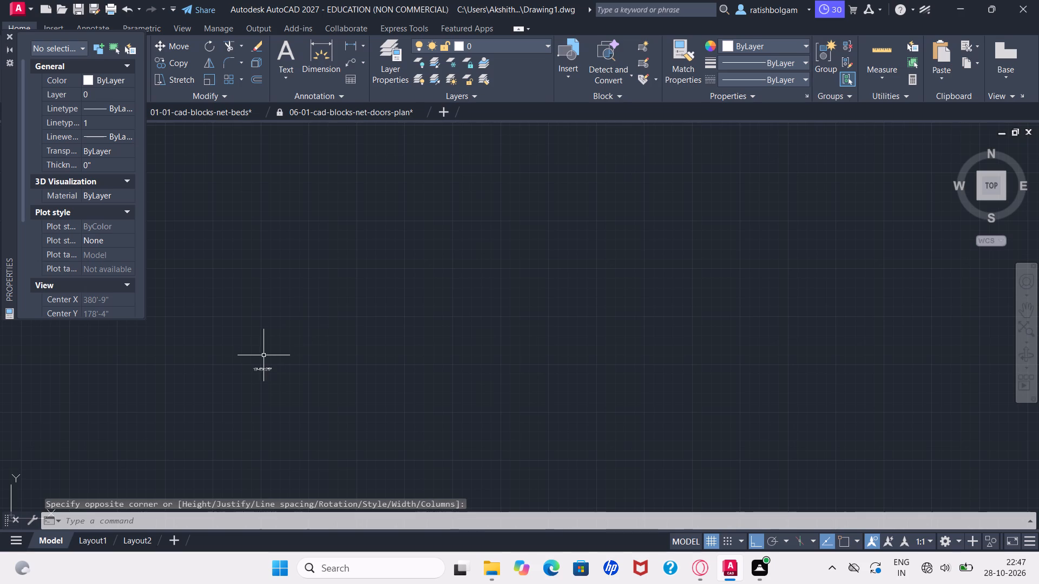
click(264, 368)
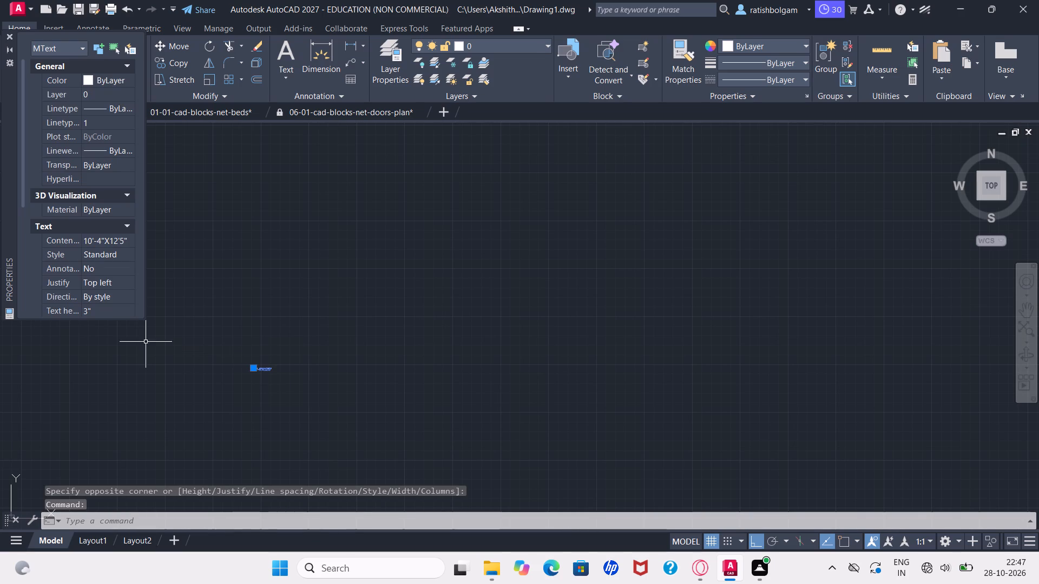
click(96, 310)
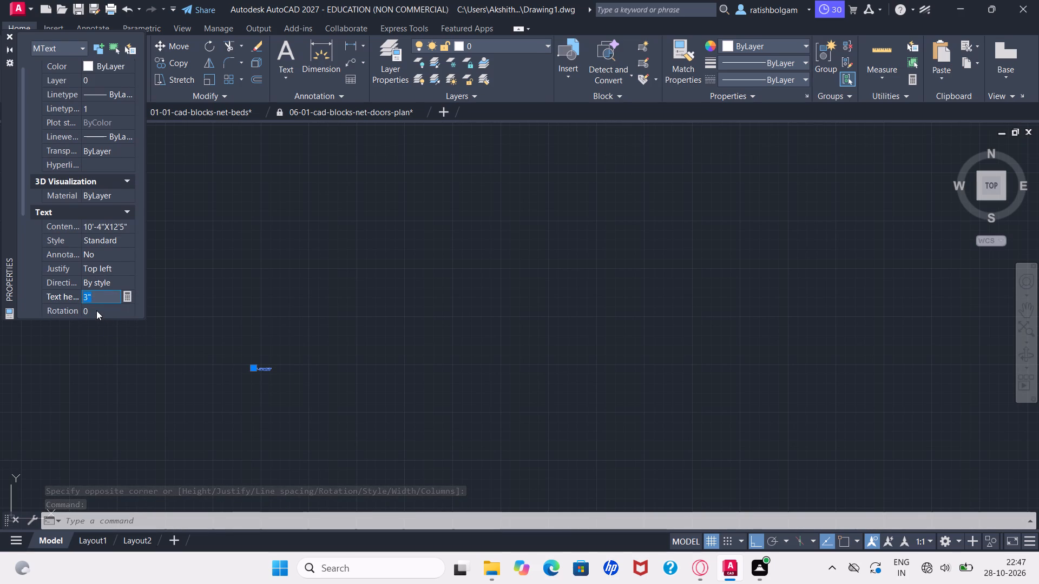
key(8)
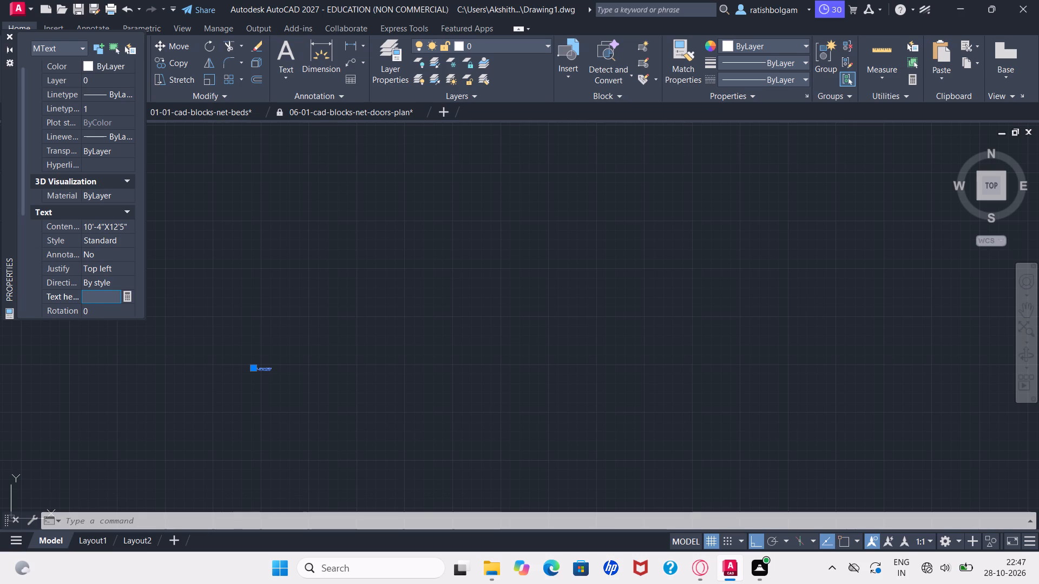
key(shift+quotedbl)
key(Return)
Copy the 10'-4"X12'5" label and paste it directly below the BEDROOM-2 label in the southwest room.
ctrl+scroll(130, 316, down, 3)
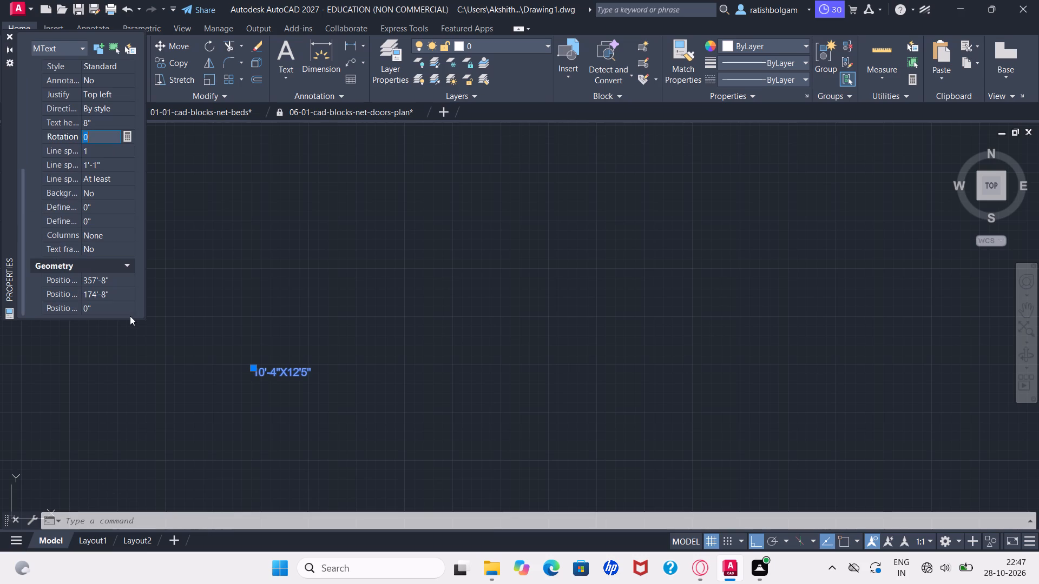
ctrl+scroll(147, 355, down, 4)
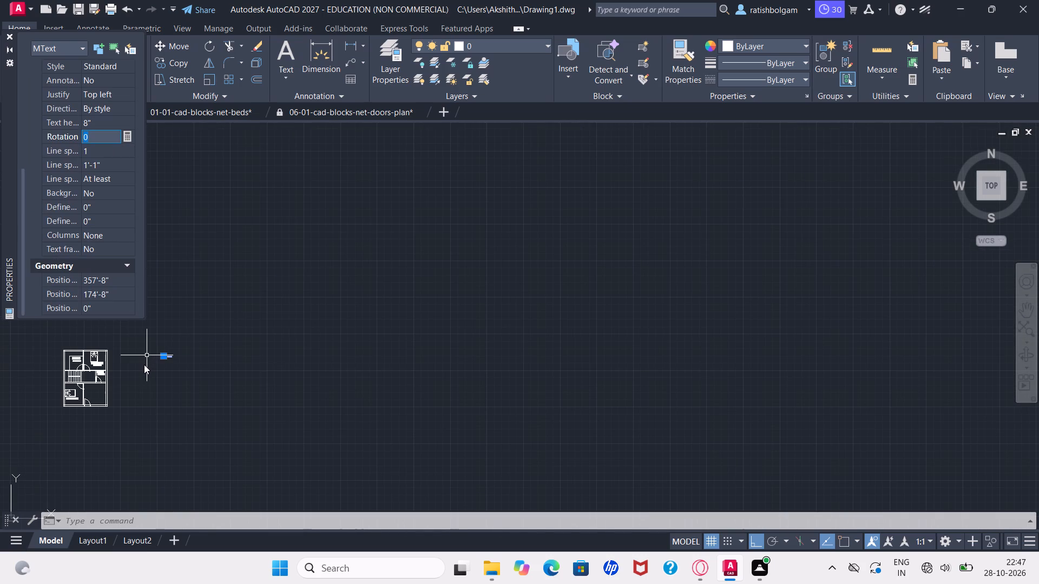
key(p)
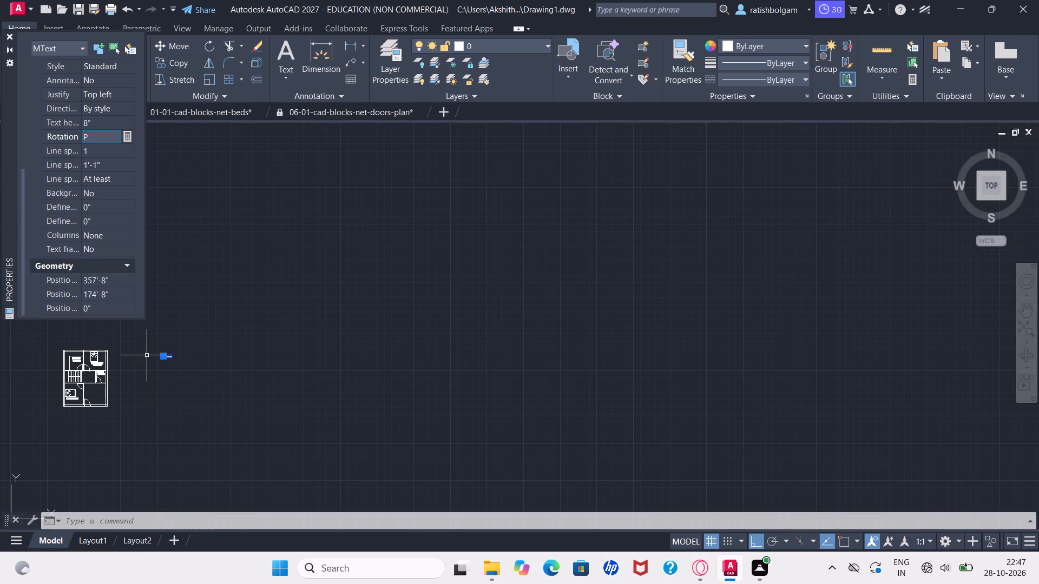
ctrl+scroll(144, 364, up, 1)
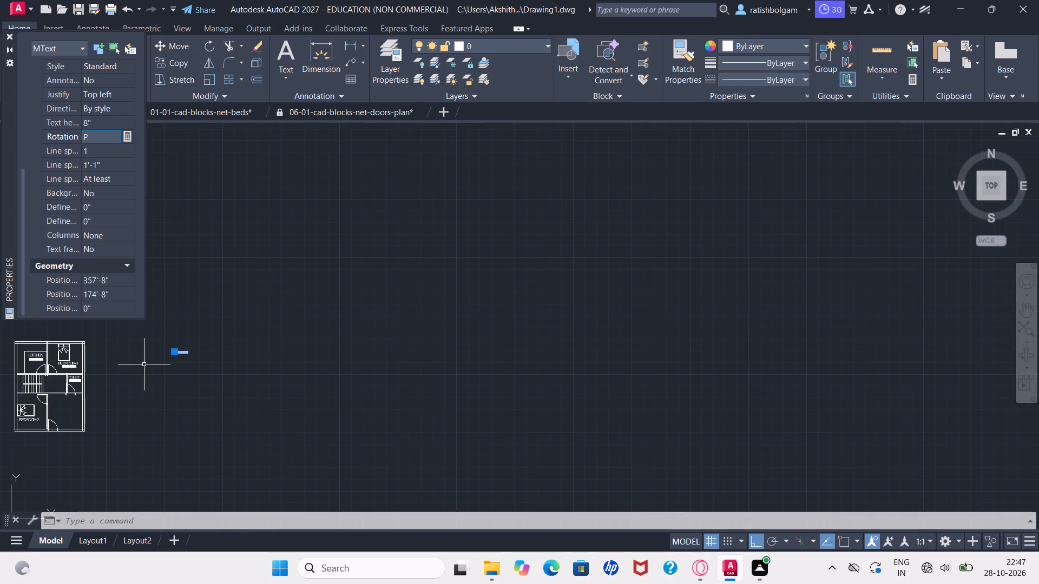
click(182, 348)
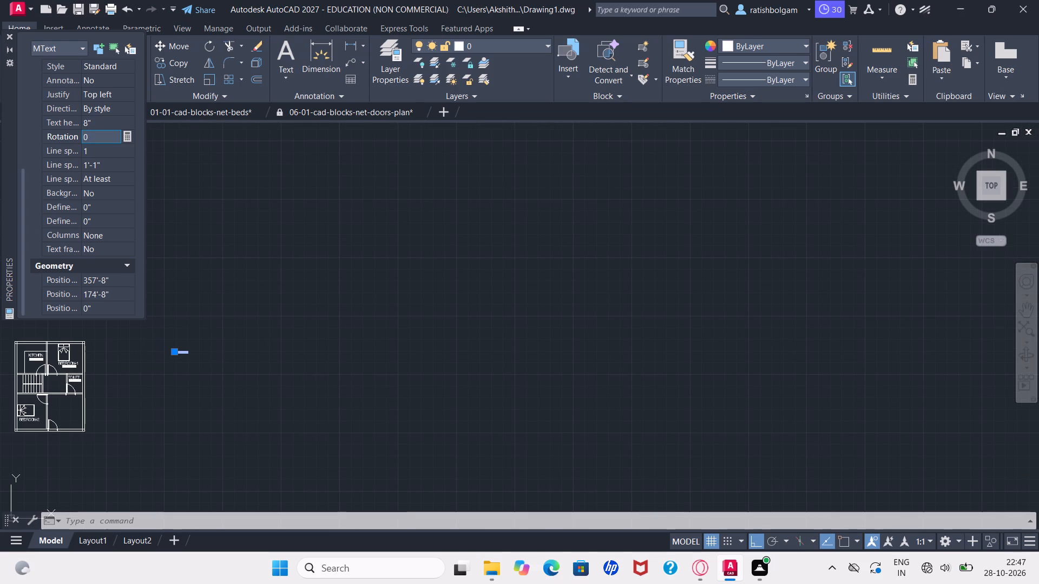
key(ctrl+c)
key(ctrl+v)
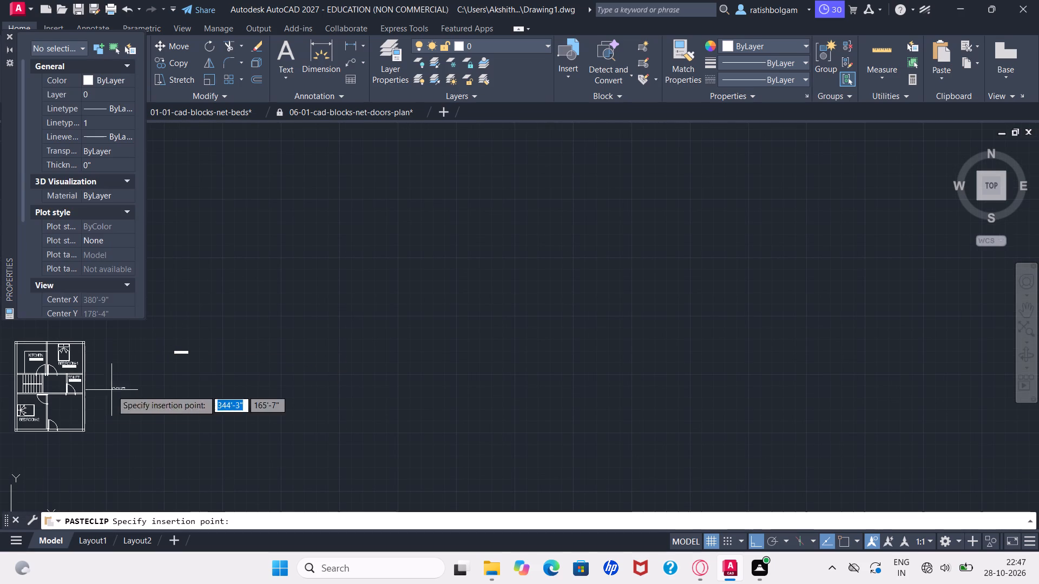
click(21, 425)
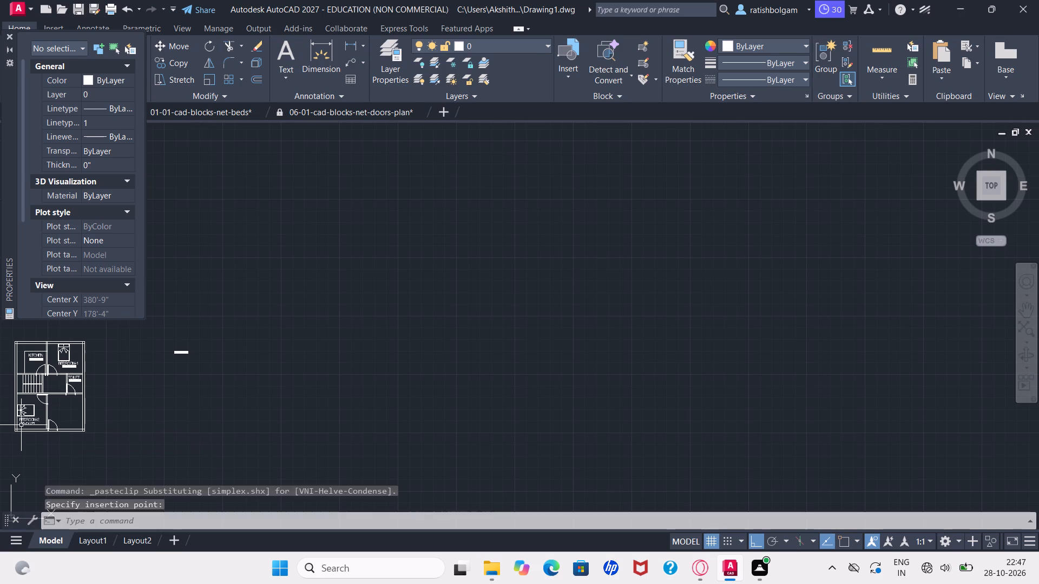
Examine the placement of the BEDROOM-2 name and size labels, and the floor plan's labelling as a whole.
key(p)
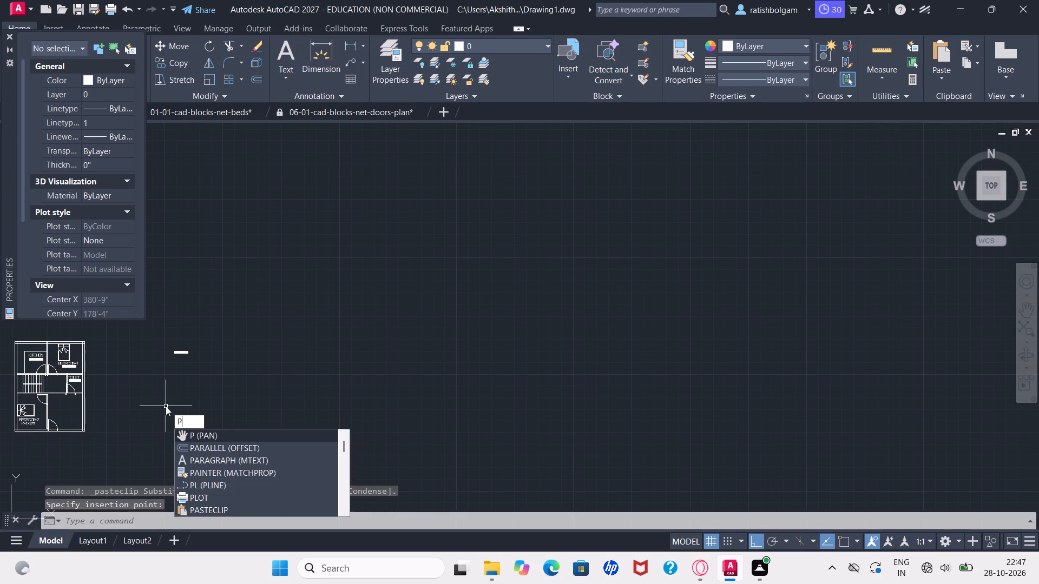
key(Return)
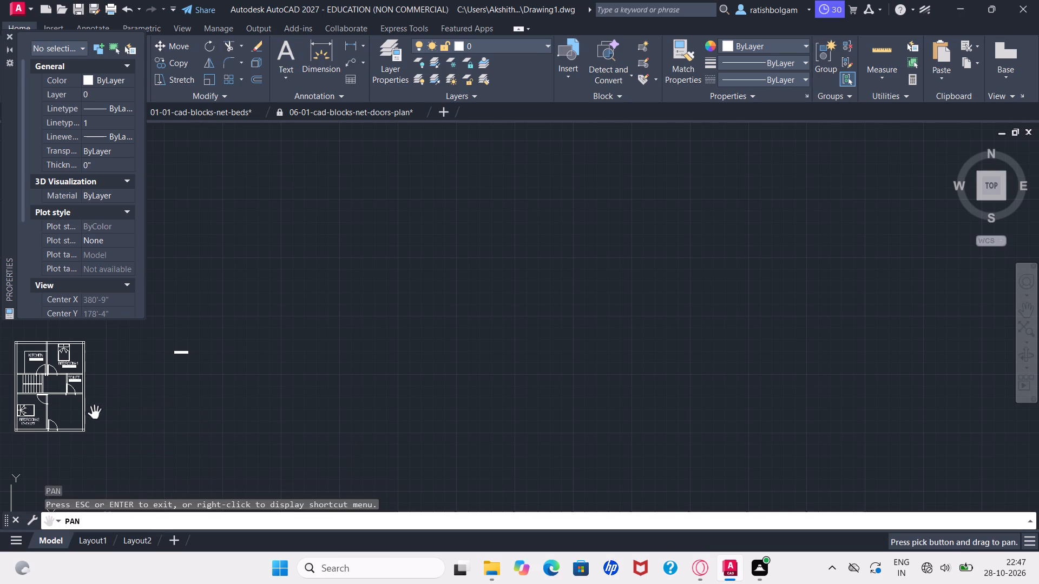
drag(95, 414, 325, 350)
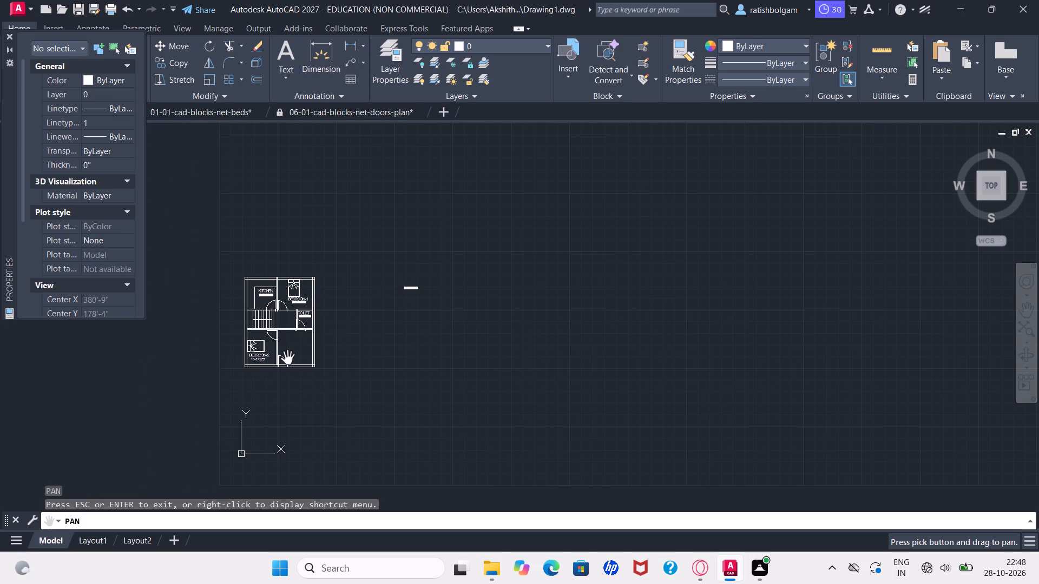
drag(253, 359, 402, 314)
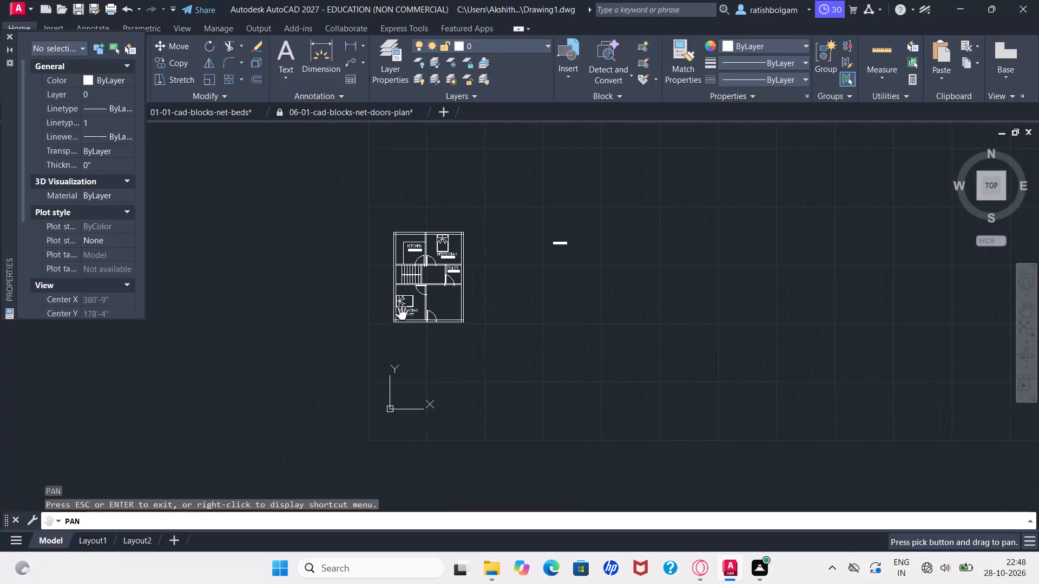
ctrl+scroll(402, 314, up, 3)
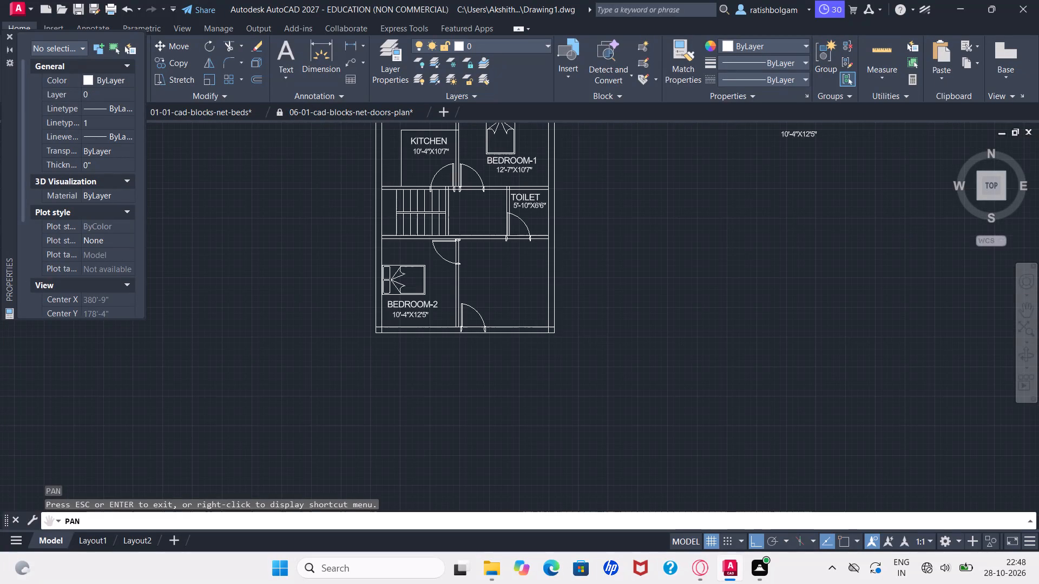
ctrl+scroll(432, 308, down, 2)
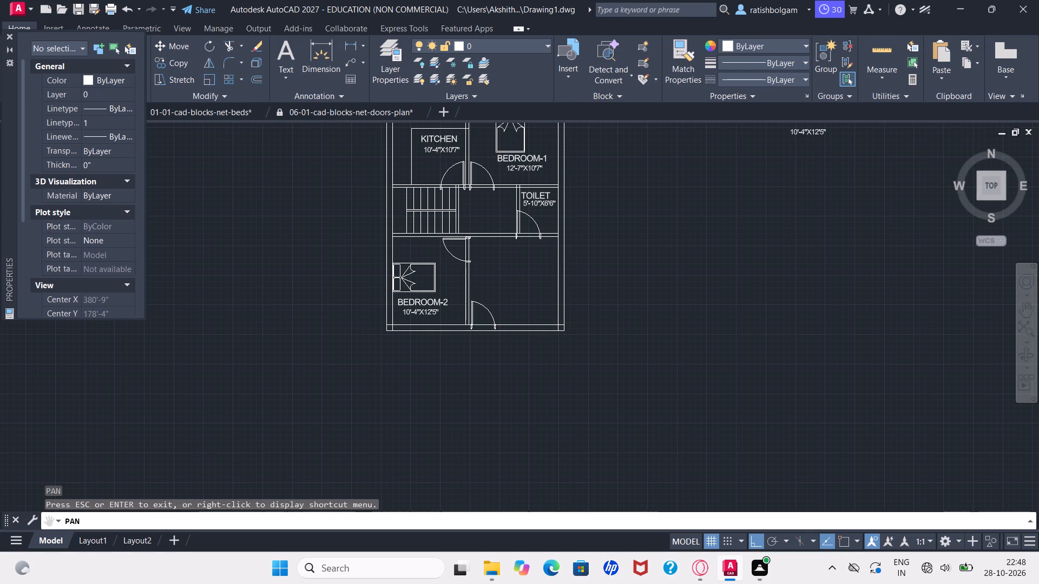
ctrl+scroll(439, 277, up, 1)
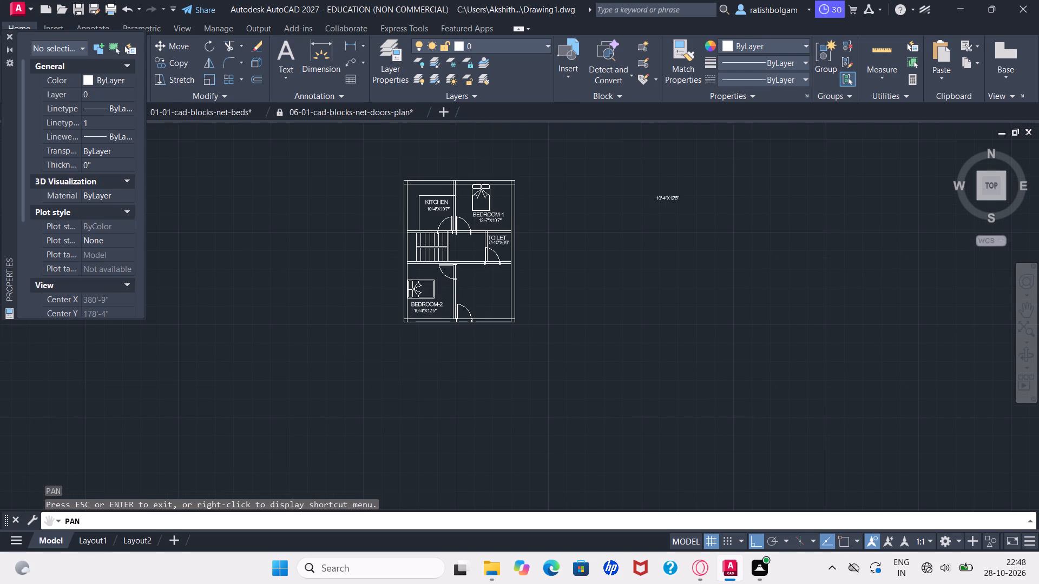
ctrl+scroll(439, 277, down, 1)
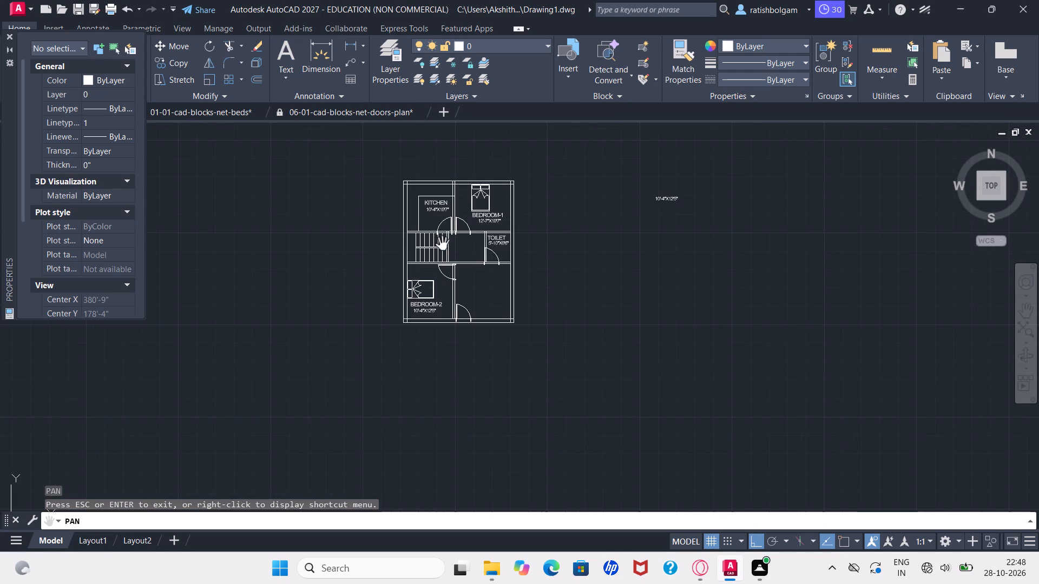
drag(446, 242, 471, 293)
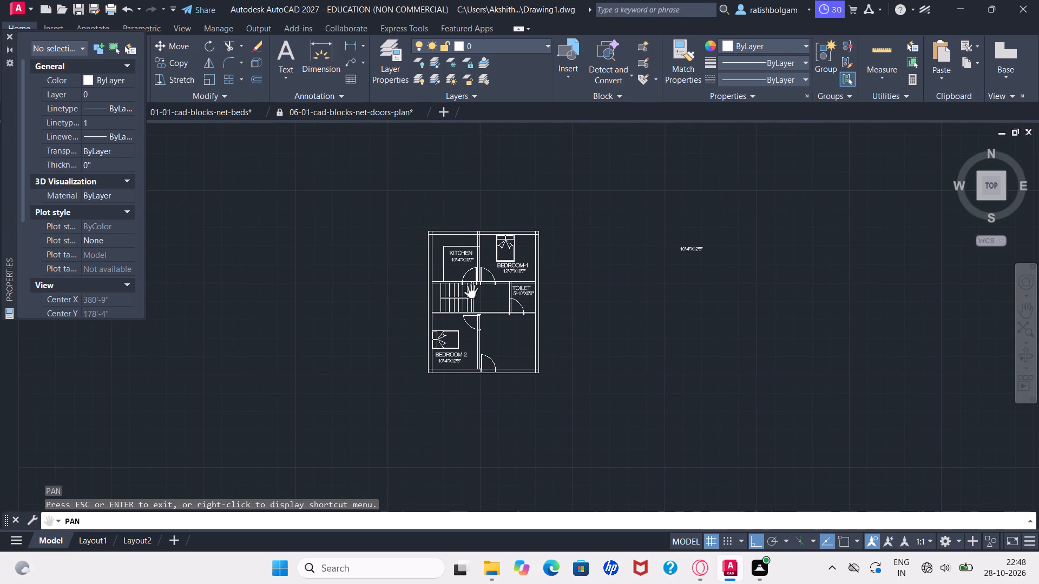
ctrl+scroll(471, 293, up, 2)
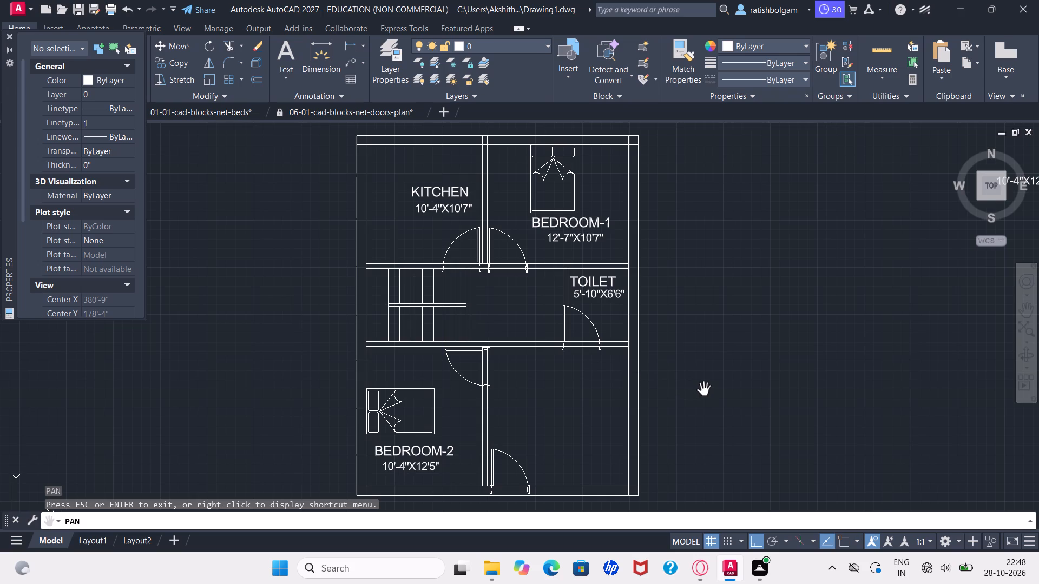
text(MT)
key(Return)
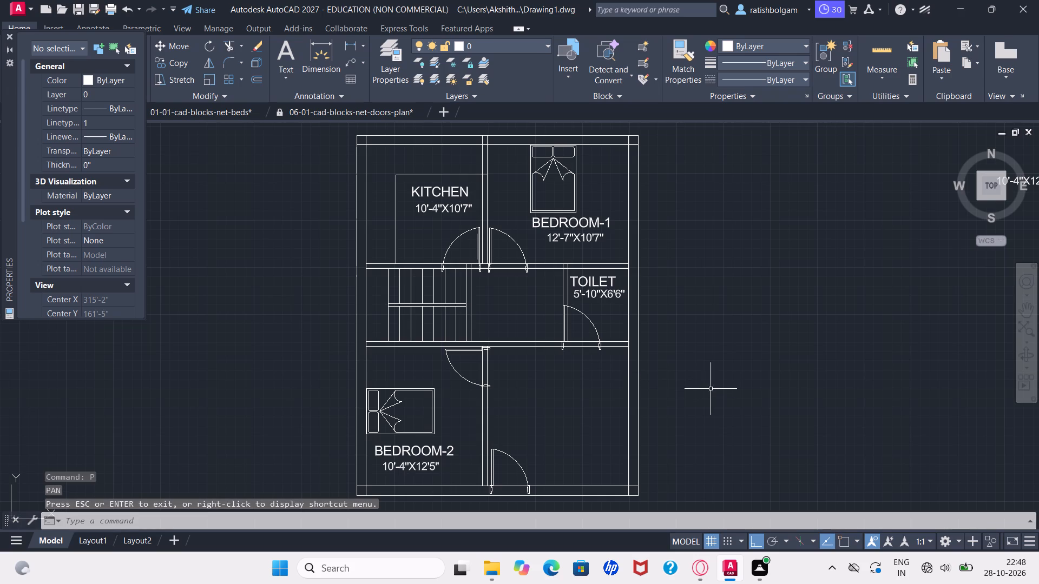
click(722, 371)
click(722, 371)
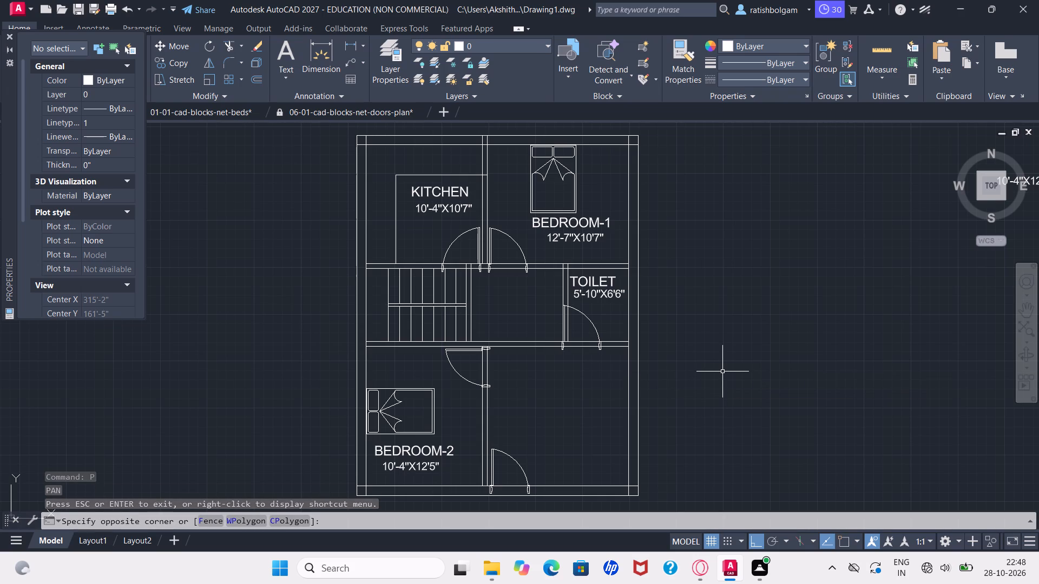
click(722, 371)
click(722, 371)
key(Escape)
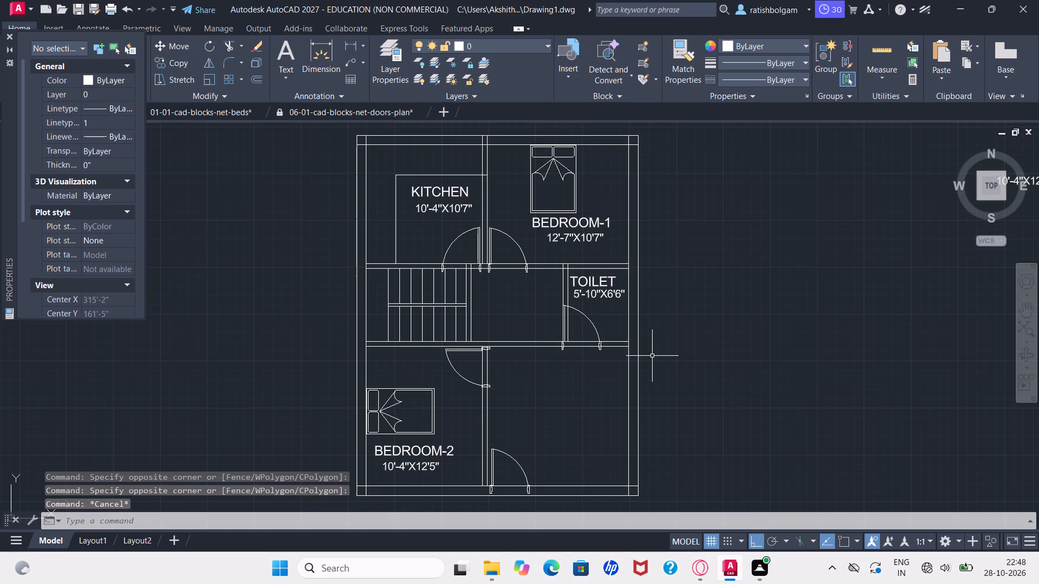
Create the multiline text ENTRY in the empty area east of the floor plan, beside the toilet.
text(MT)
key(Return)
click(705, 327)
click(705, 327)
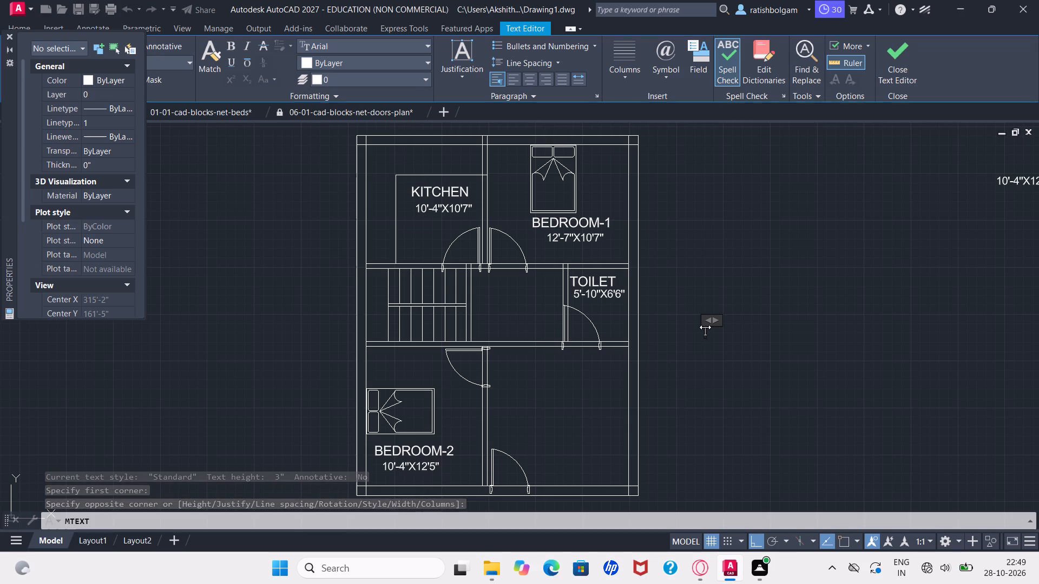
text(EN)
key(t)
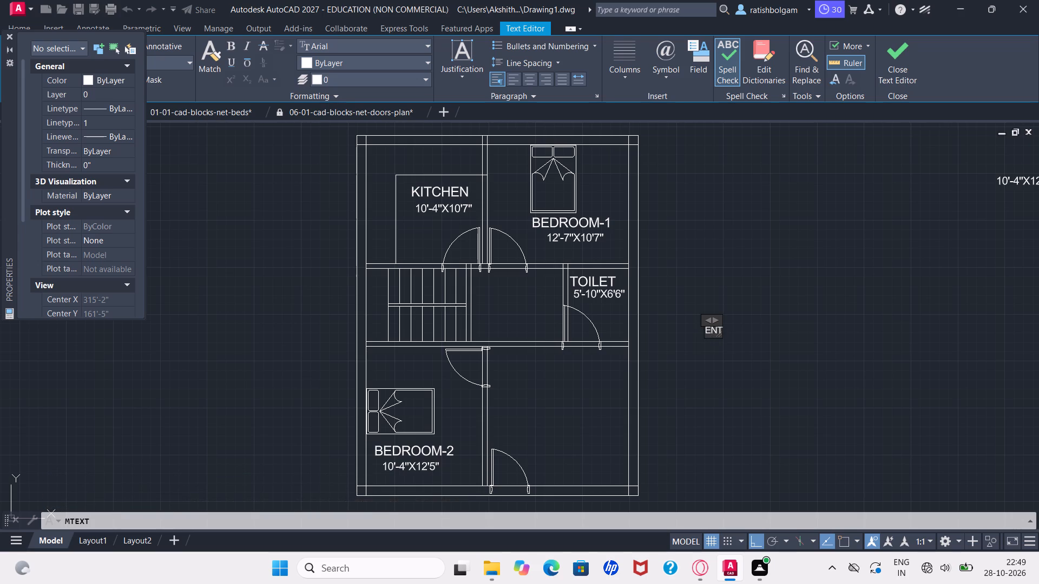
text(RY)
click(721, 301)
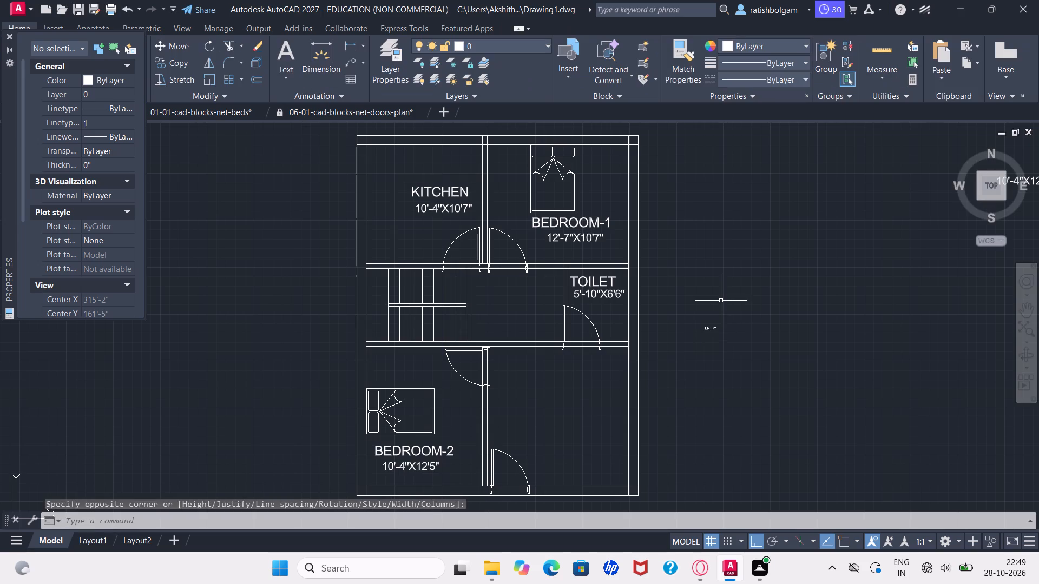
Set the text height of the ENTRY label east of the plan to 10".
click(713, 327)
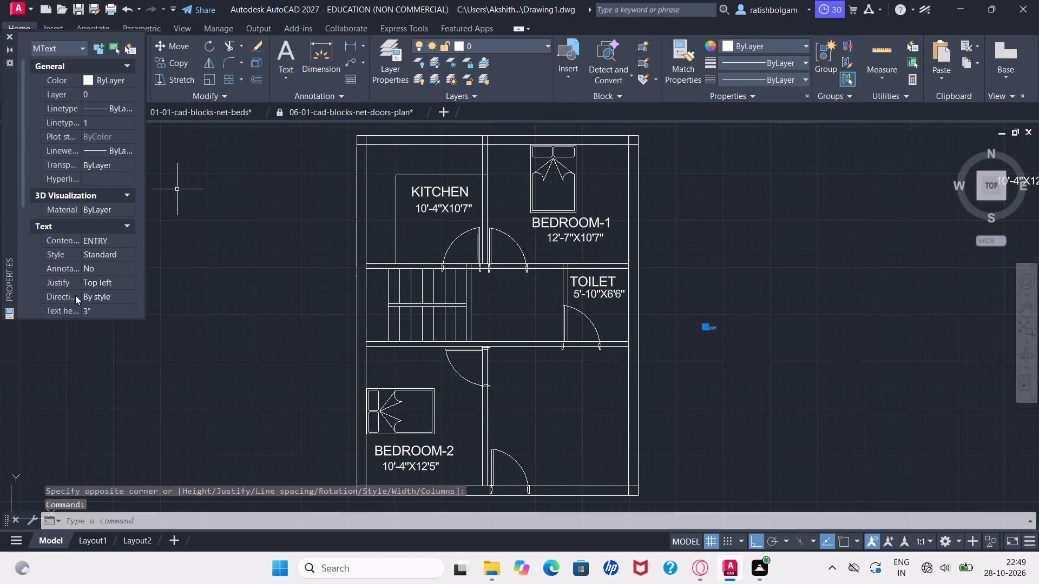
click(89, 307)
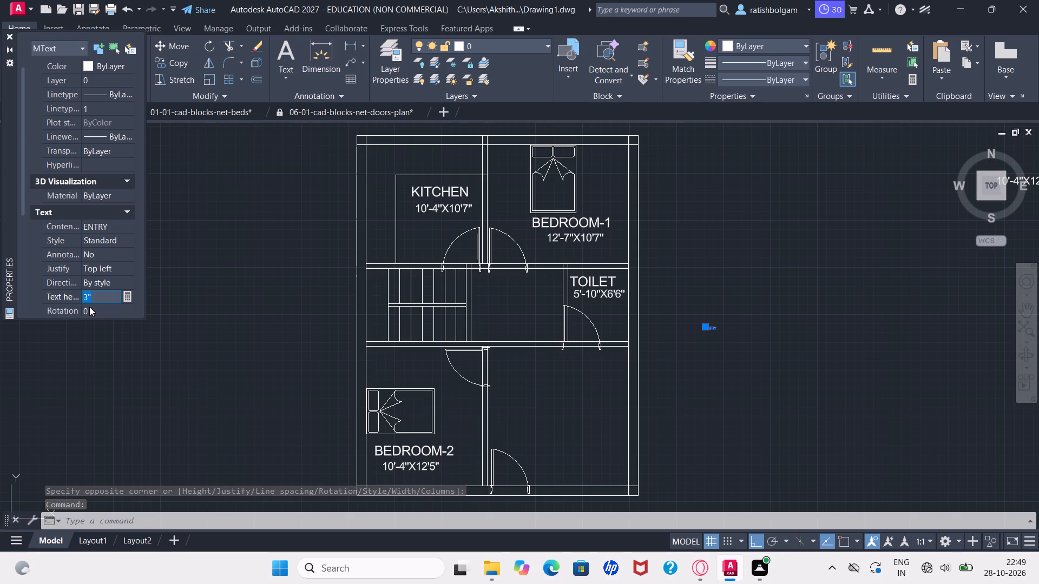
text(10)
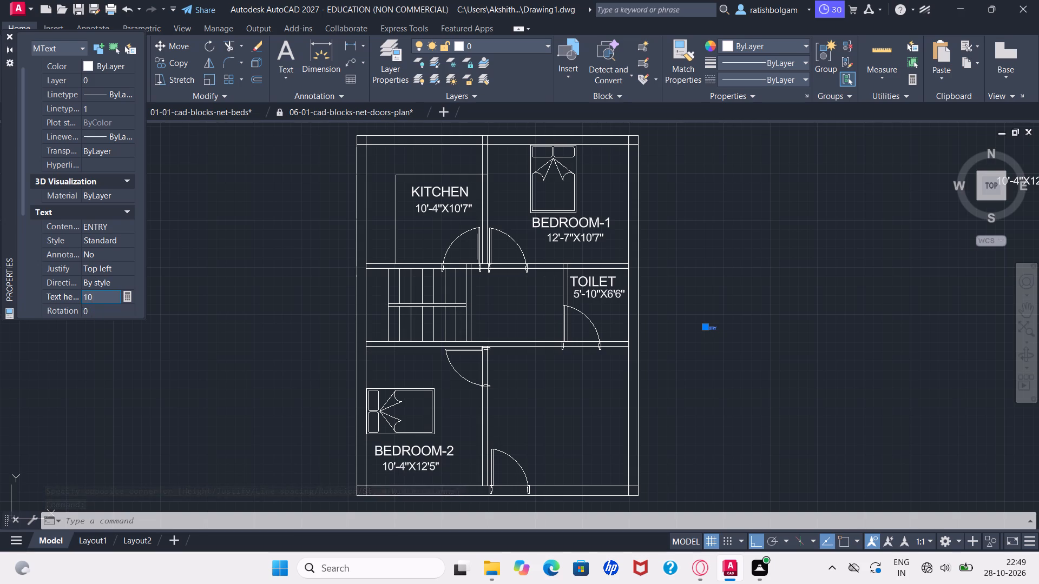
key(shift+quotedbl)
key(Return)
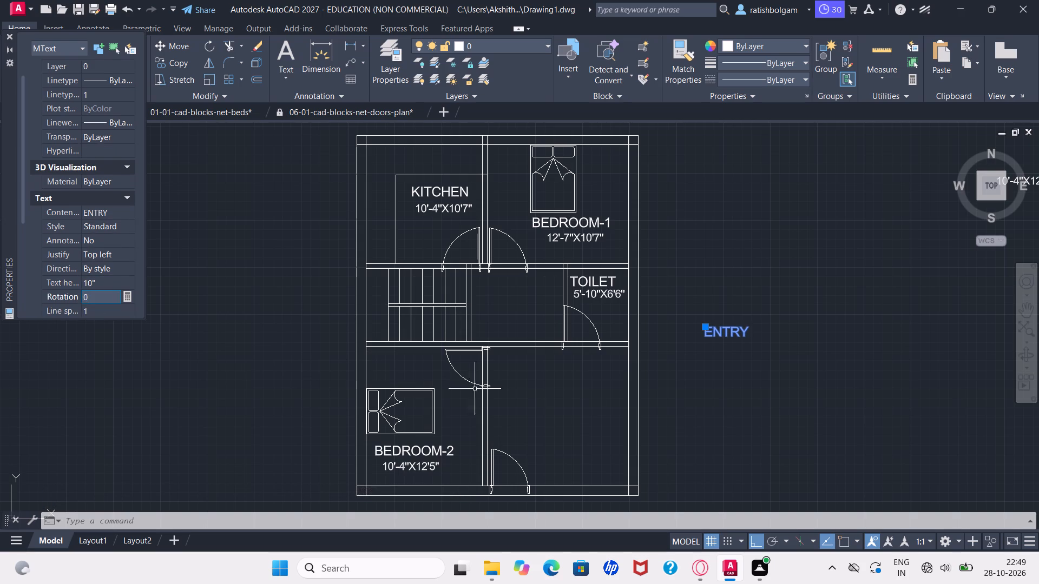
Copy the ENTRY label and paste it in the empty area southeast of the original, outside the floor plan.
click(742, 334)
key(ctrl+c)
key(ctrl+v)
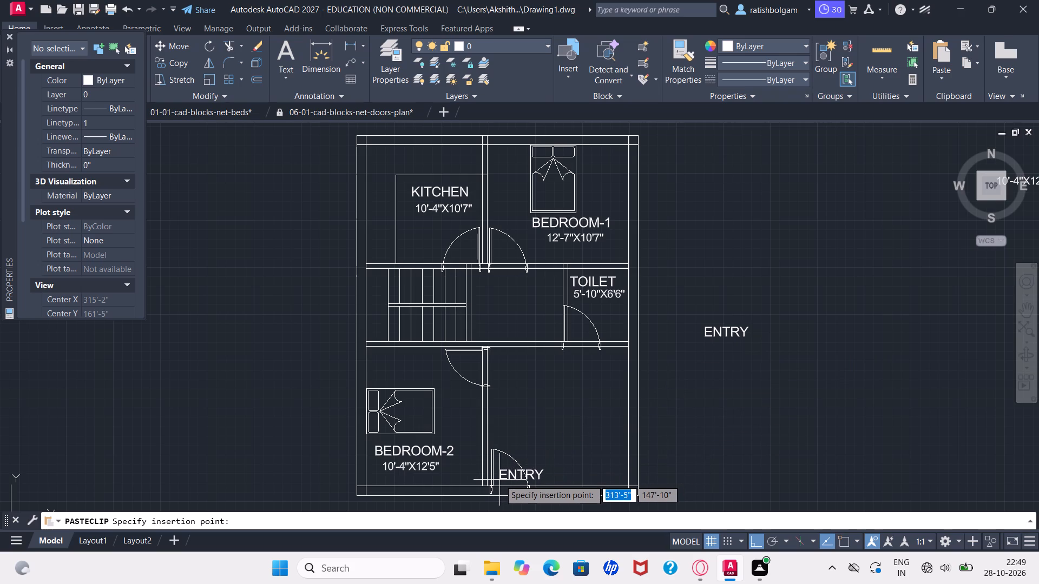
ctrl+scroll(498, 480, up, 2)
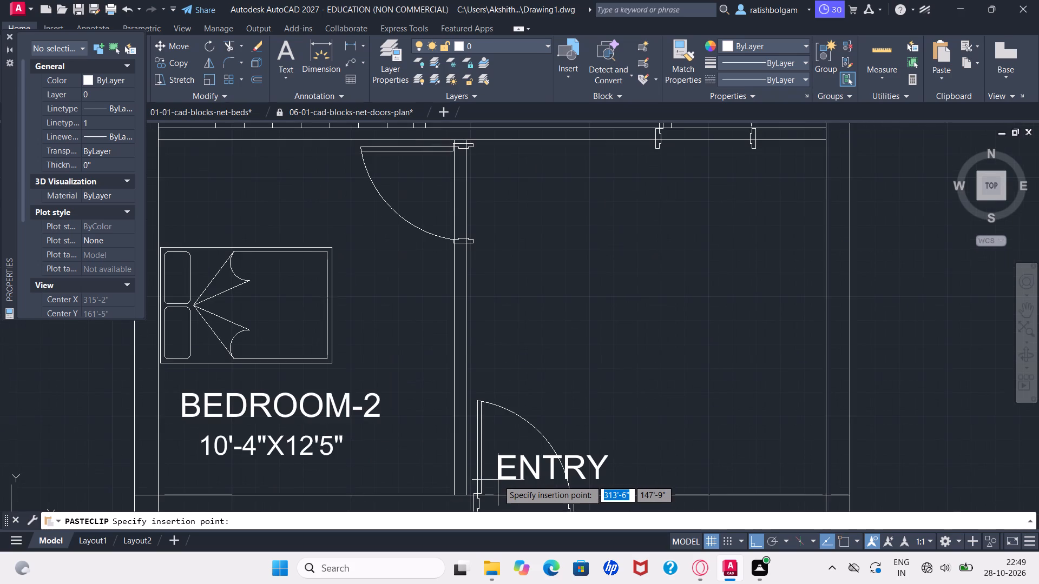
ctrl+scroll(498, 480, up, 2)
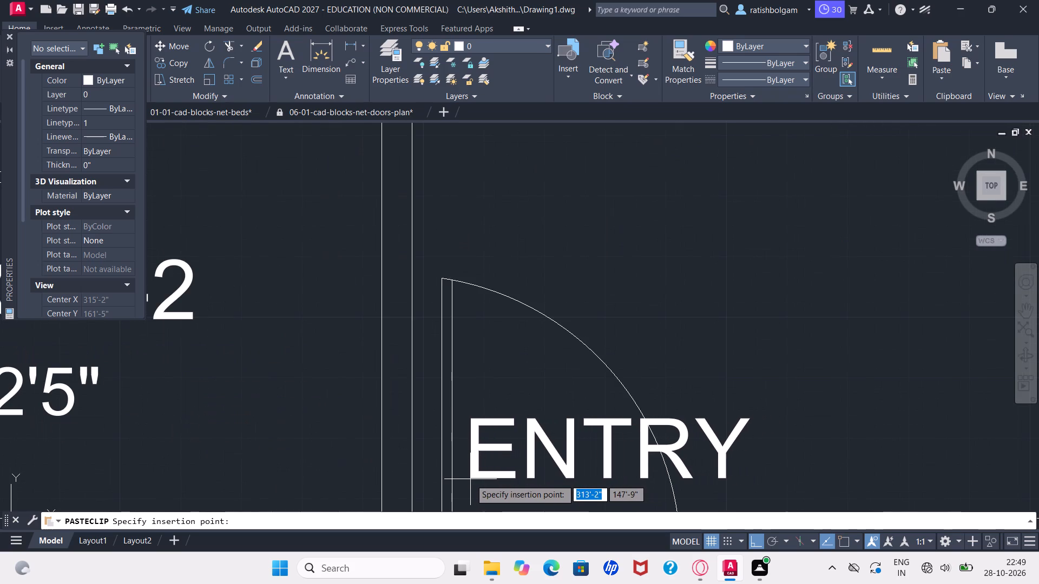
ctrl+scroll(470, 479, down, 4)
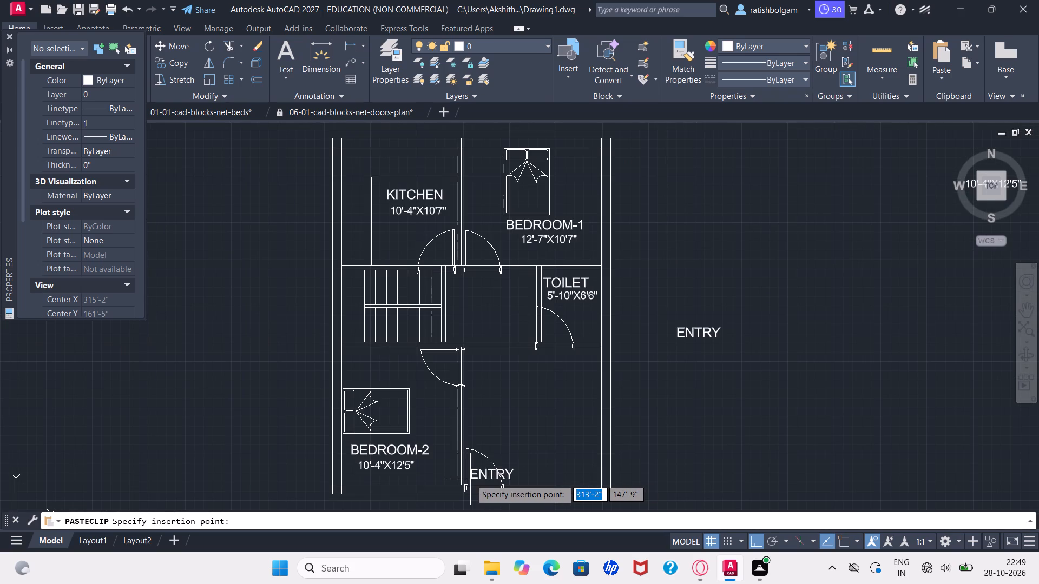
click(723, 461)
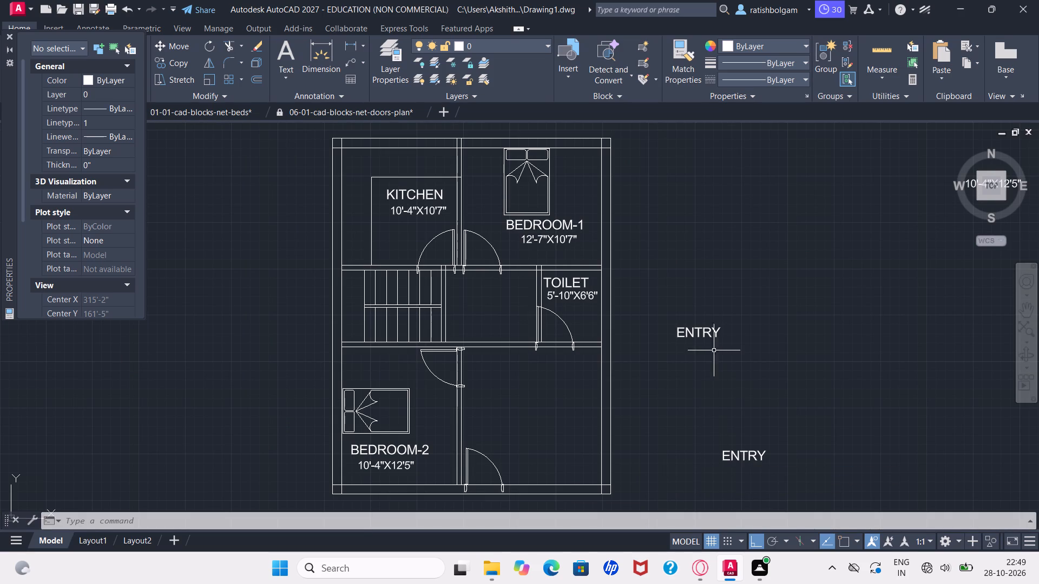
Set the text height of the original, northern ENTRY label east of the plan to 8".
click(707, 330)
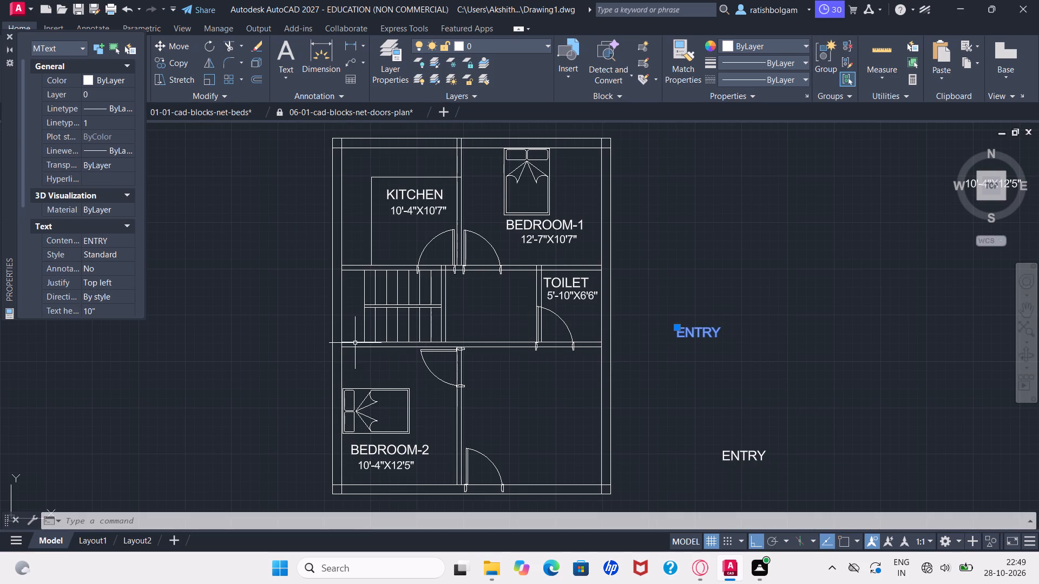
click(96, 310)
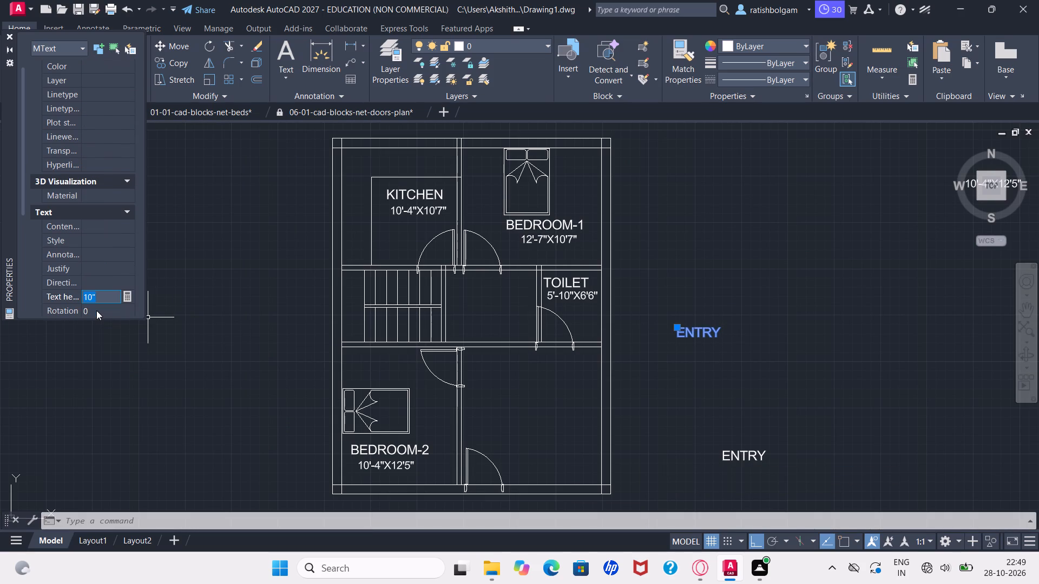
key(8)
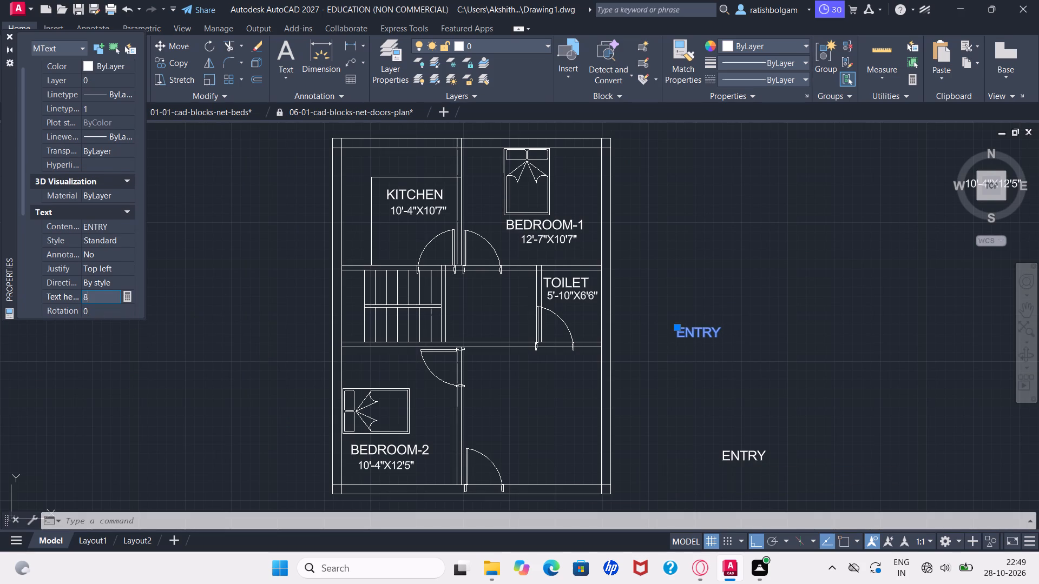
key(shift+quotedbl)
key(Return)
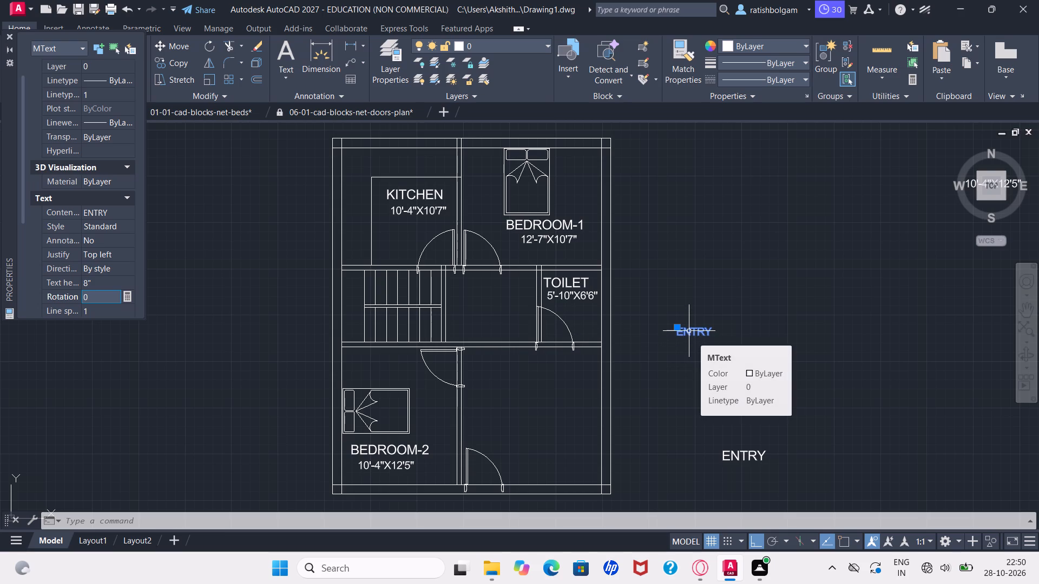
Copy the 8" ENTRY label and paste it east of the plan, between the two existing ENTRY labels.
key(ctrl+c)
key(ctrl+v)
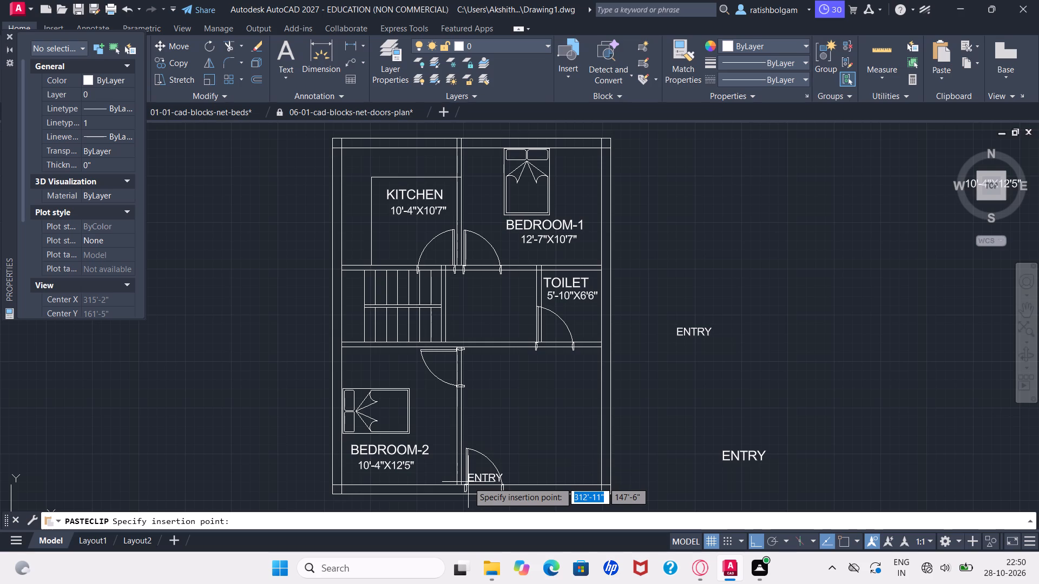
ctrl+scroll(468, 482, up, 3)
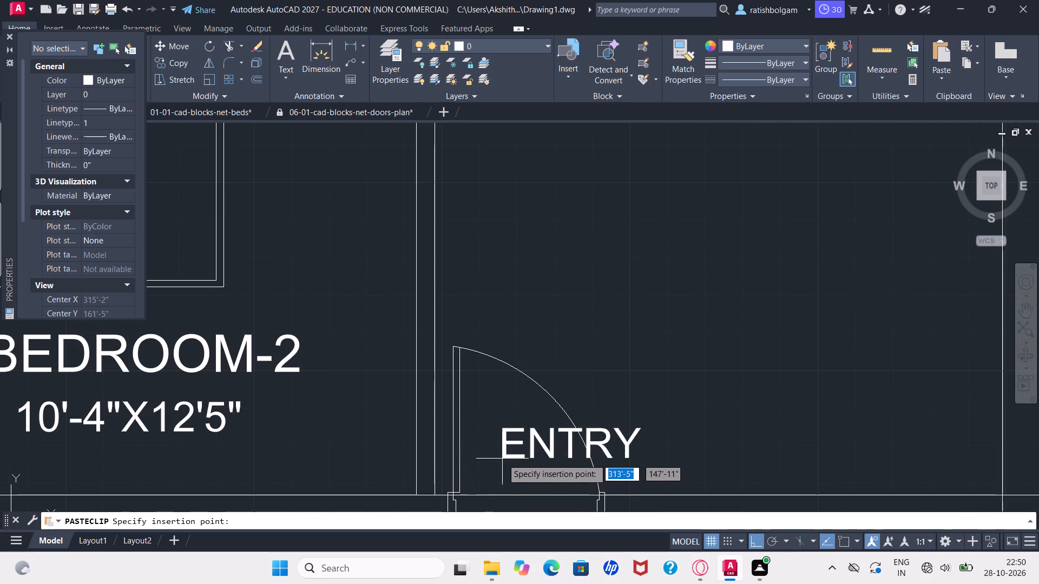
ctrl+scroll(511, 455, down, 6)
ctrl+scroll(511, 455, up, 4)
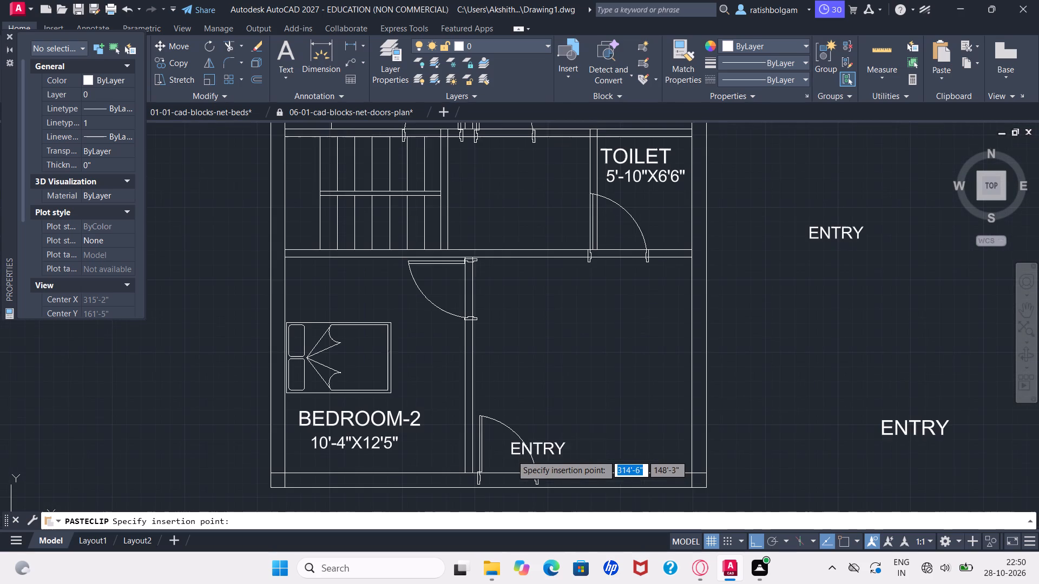
click(778, 362)
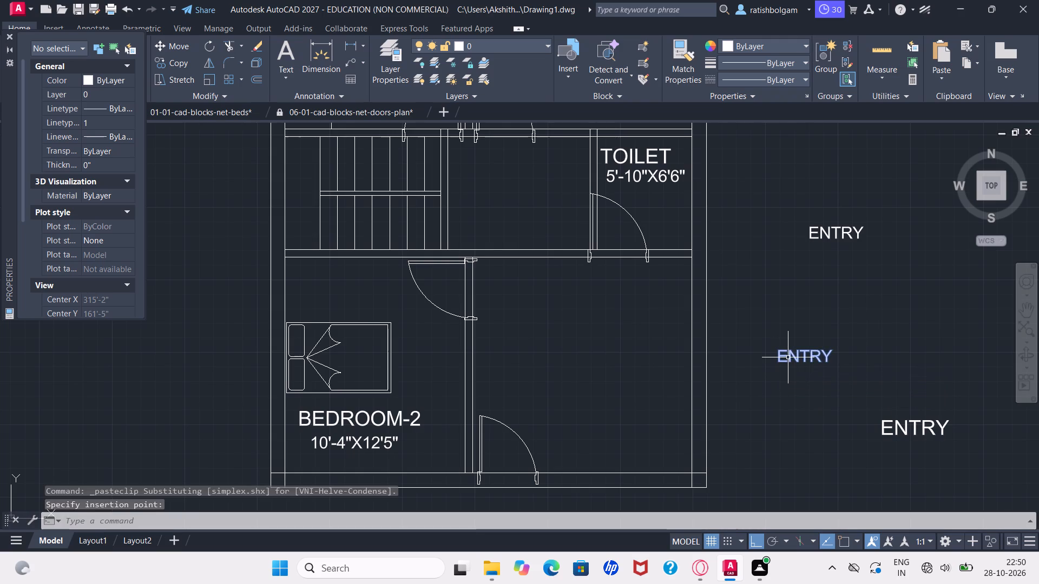
Set the text height of the middle ENTRY label east of the plan to 6".
click(788, 357)
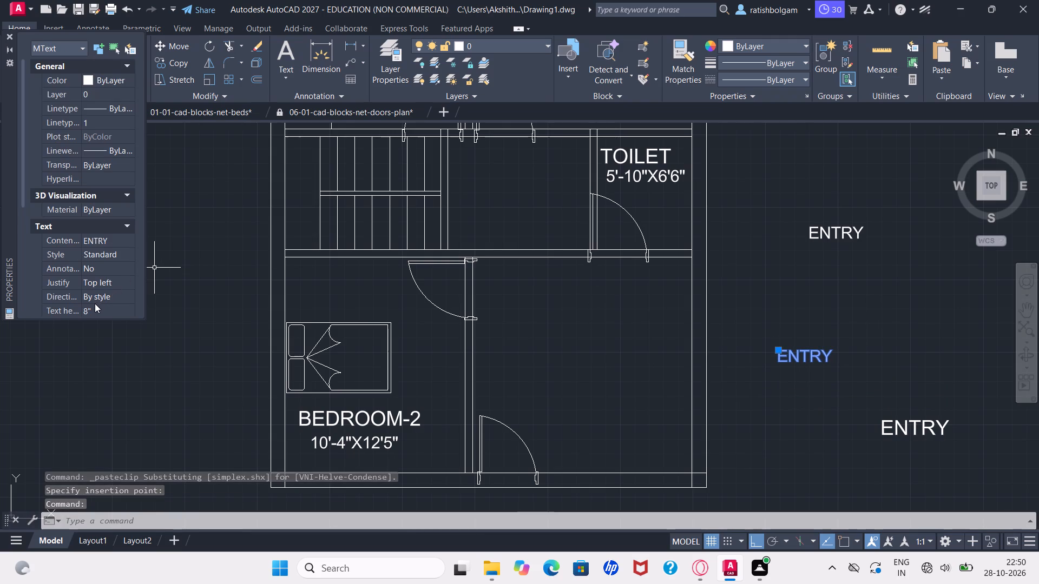
click(93, 307)
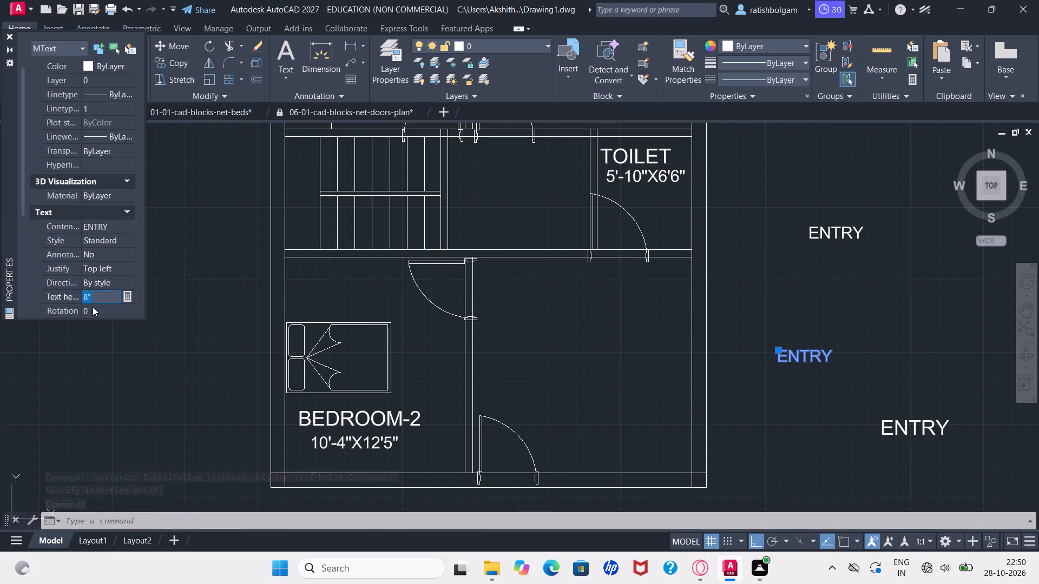
key(6)
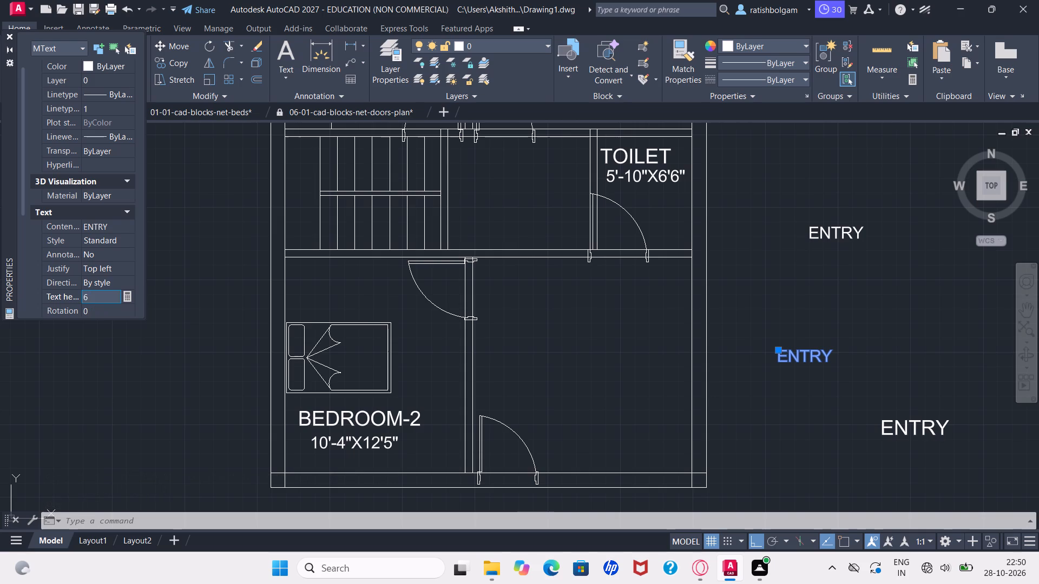
key(shift+quotedbl)
key(Return)
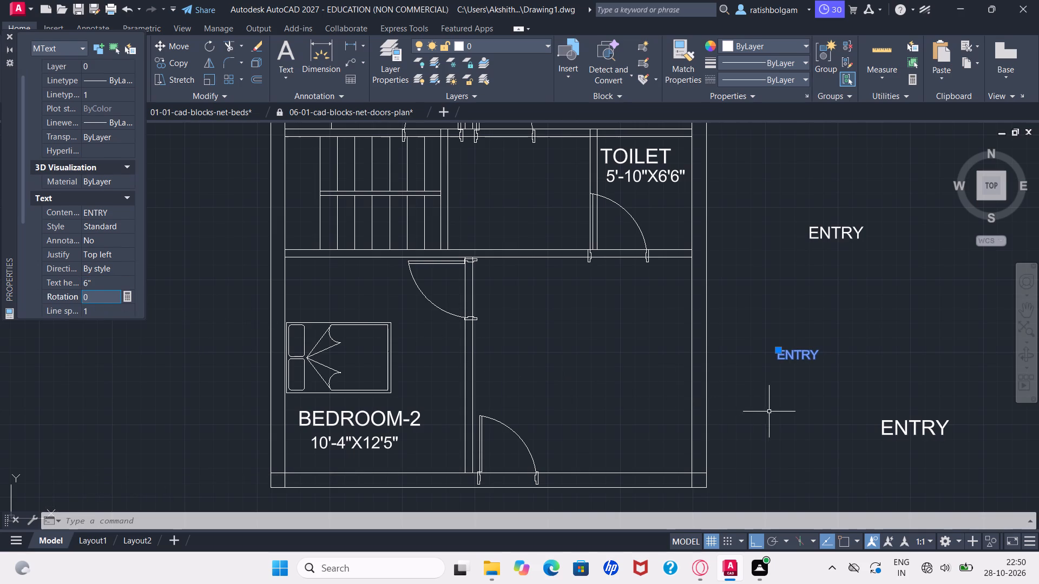
Copy the 6" ENTRY label and paste it inside the swing of the entrance door on the south wall.
click(798, 355)
key(ctrl+c)
key(ctrl+v)
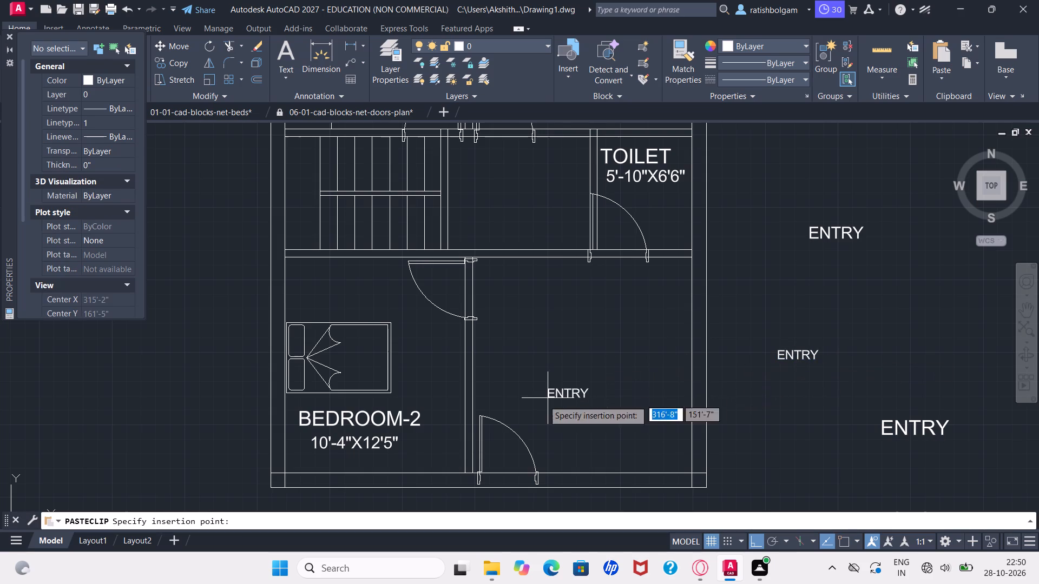
click(485, 457)
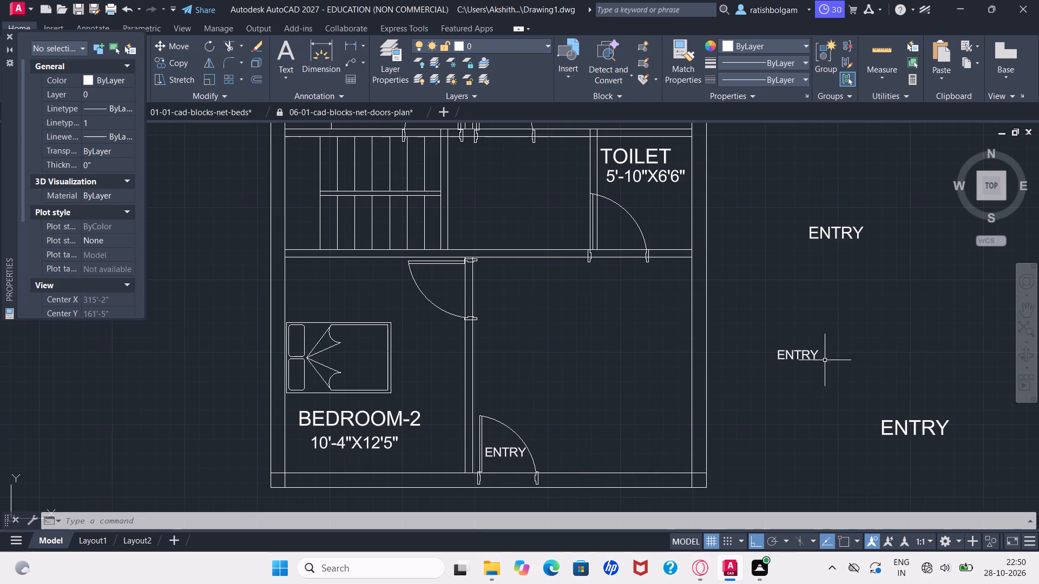
Delete the three spare ENTRY labels east of the plan, keeping the one inside the entrance door swing.
click(804, 353)
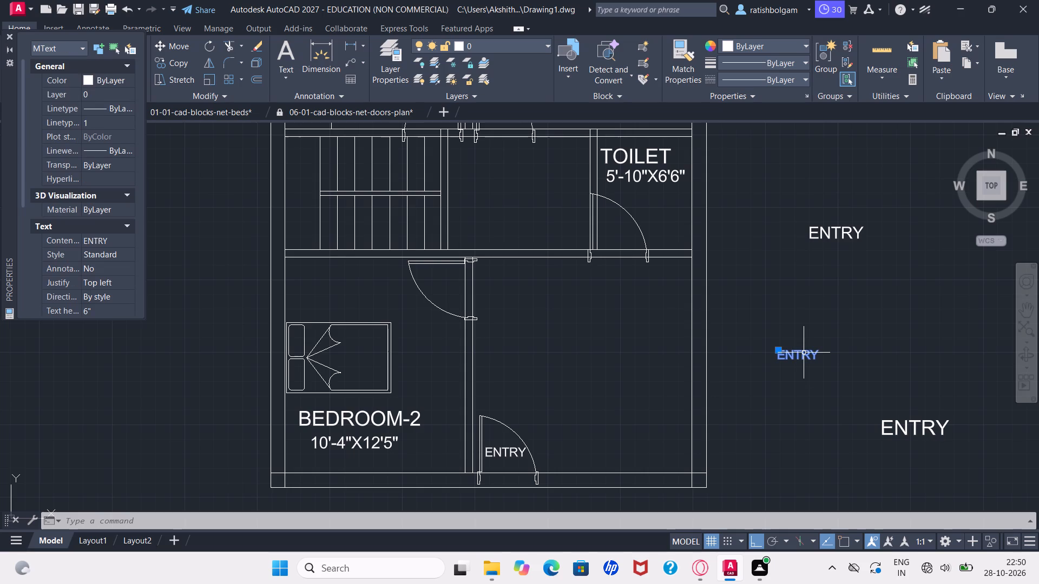
key(Delete)
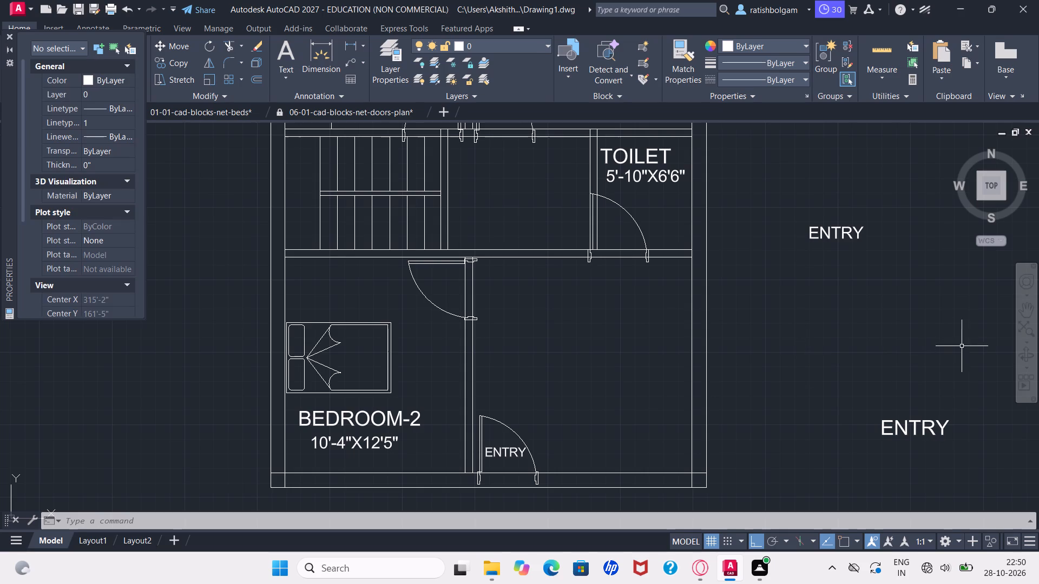
click(917, 424)
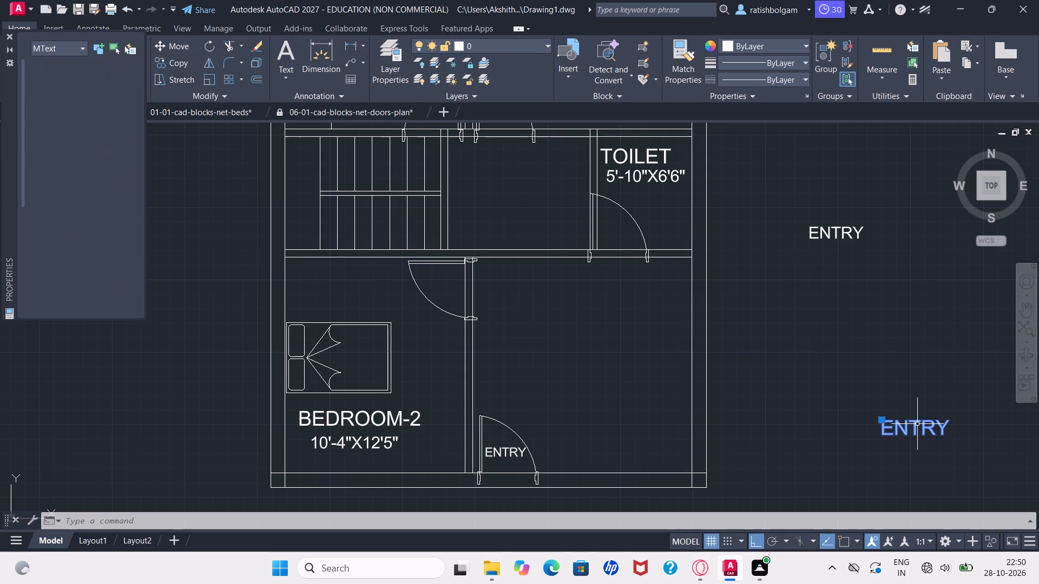
key(Delete)
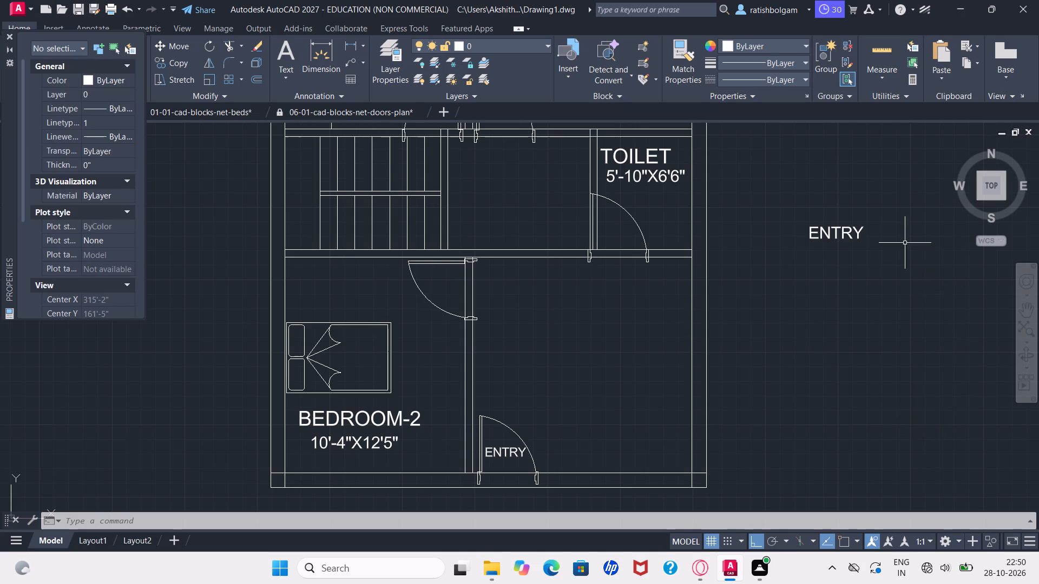
click(847, 231)
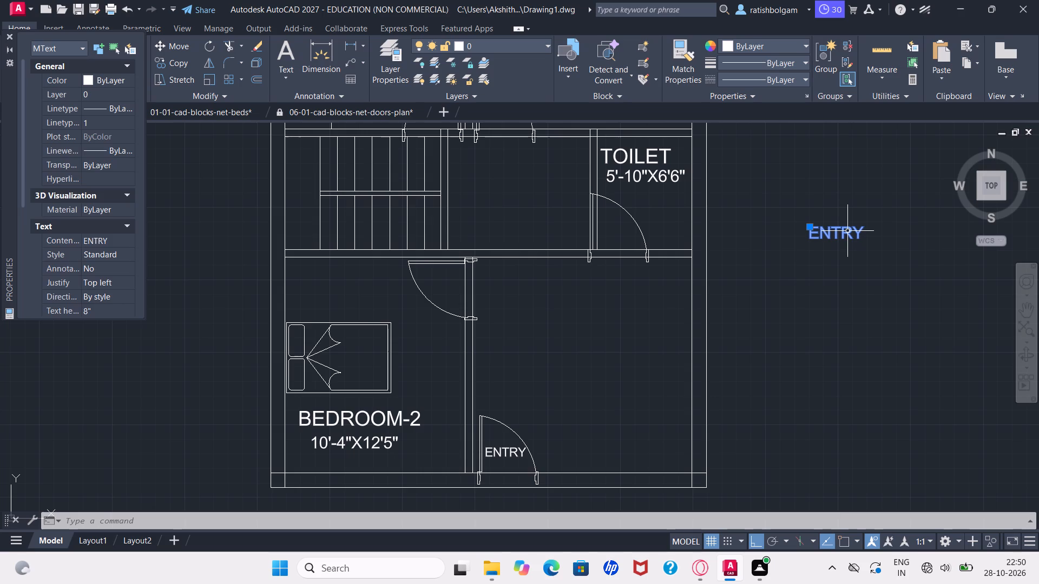
key(Delete)
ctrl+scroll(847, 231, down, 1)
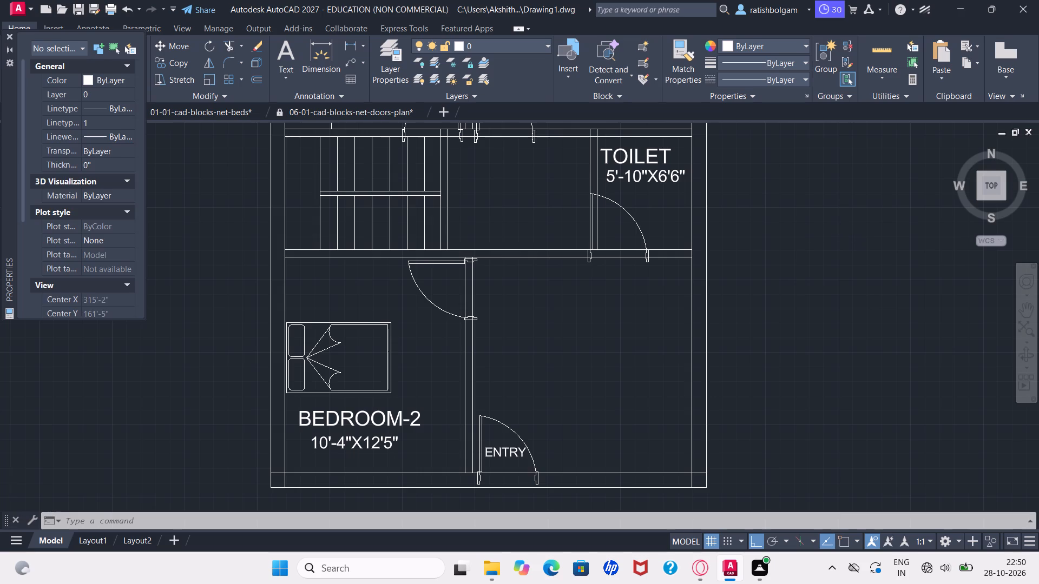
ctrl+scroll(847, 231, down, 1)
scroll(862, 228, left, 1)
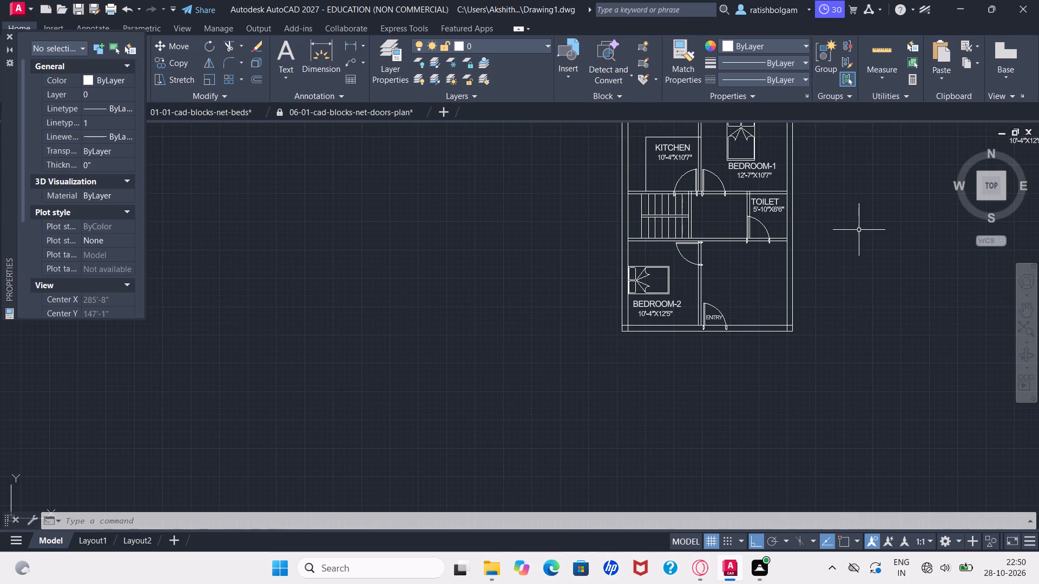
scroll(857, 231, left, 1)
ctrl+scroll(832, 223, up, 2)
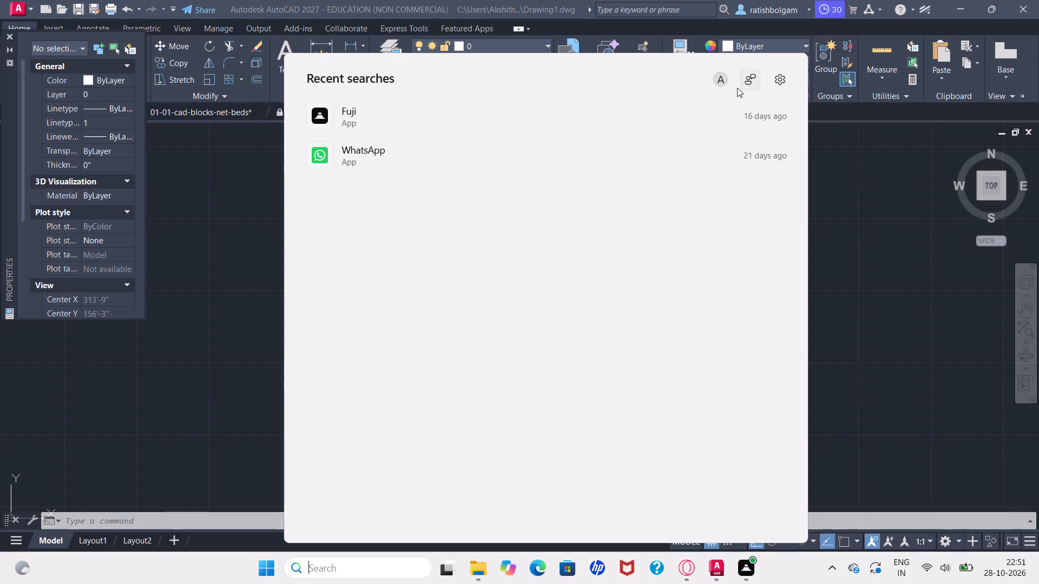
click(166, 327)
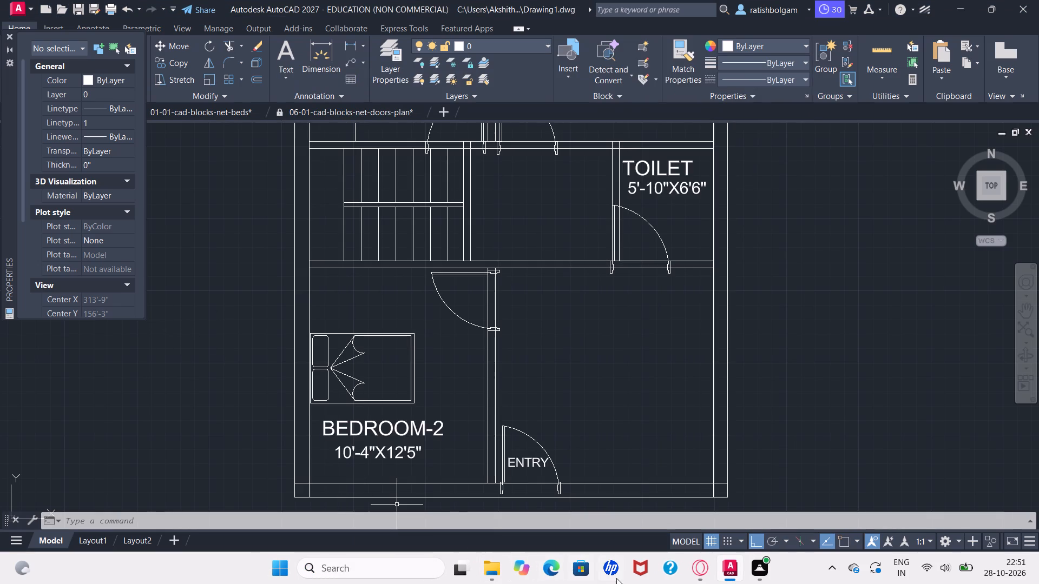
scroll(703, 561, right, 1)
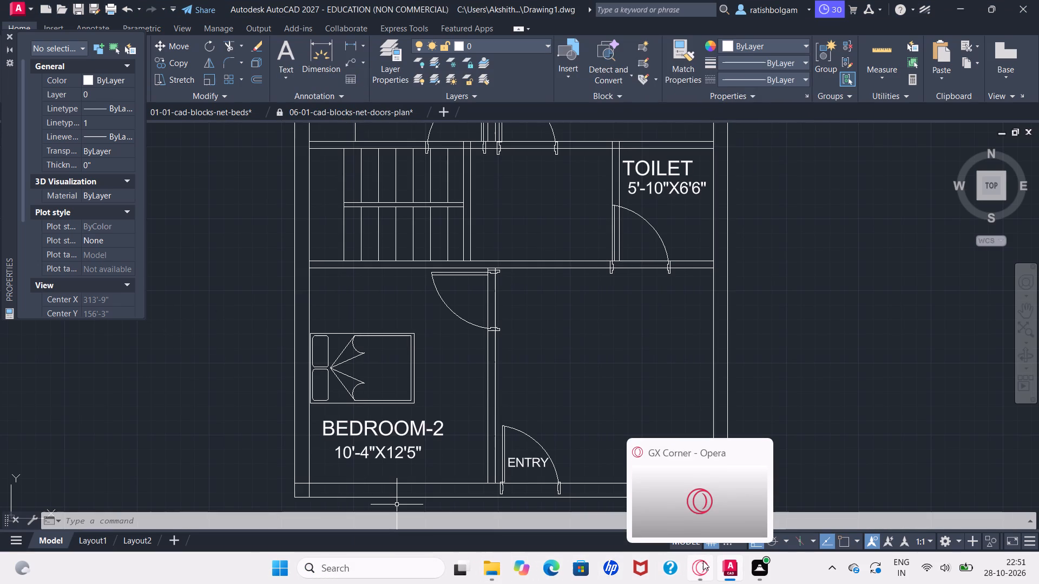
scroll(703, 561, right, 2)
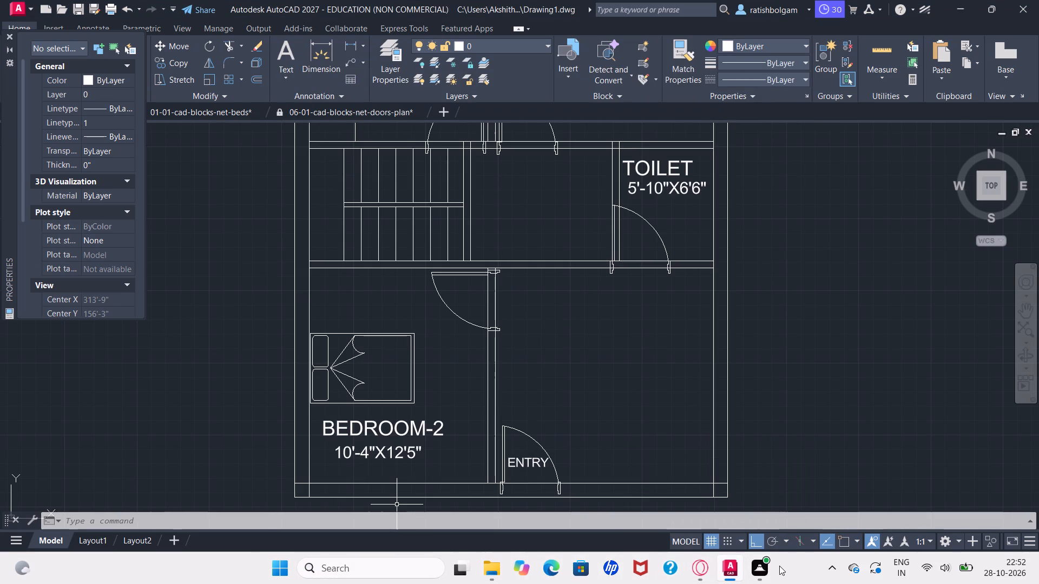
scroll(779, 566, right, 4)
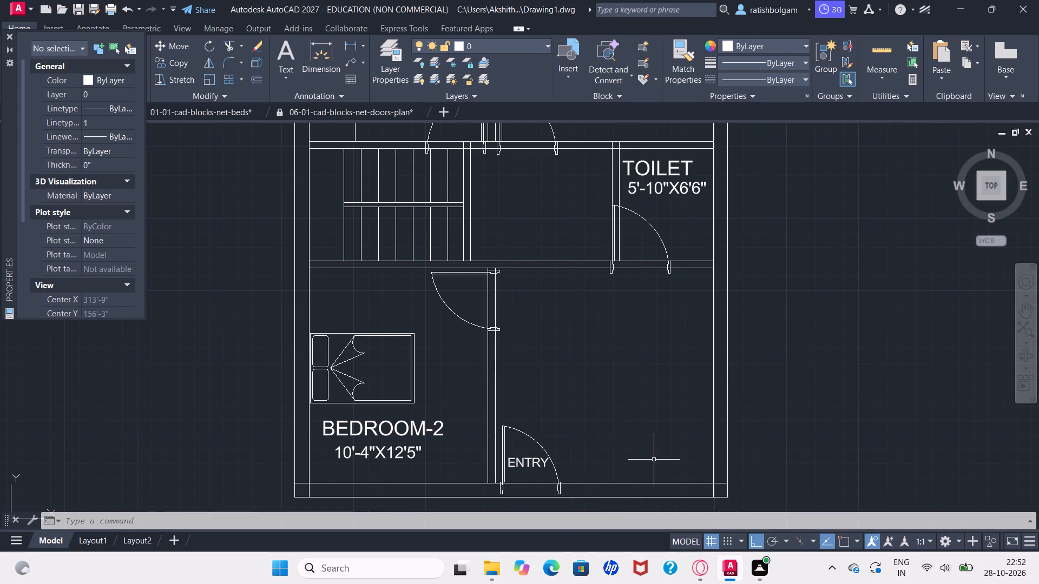